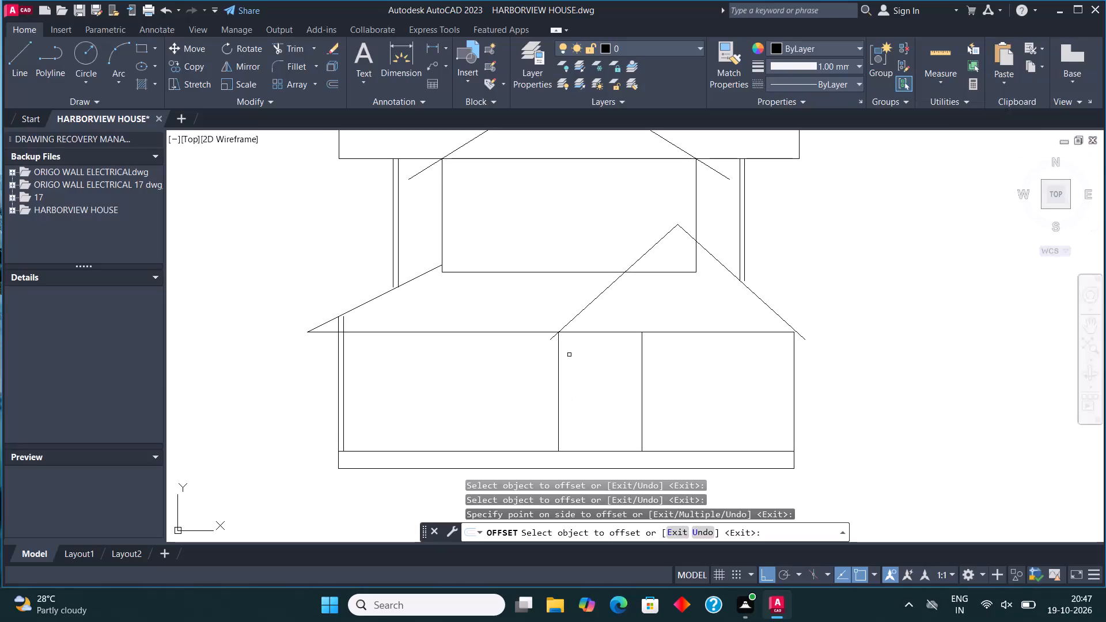
# Offset the ground floor's right end wall line 5" outward.
pyautogui.moveTo(369, 303); pyautogui.dragTo(372, 359, button='middle')
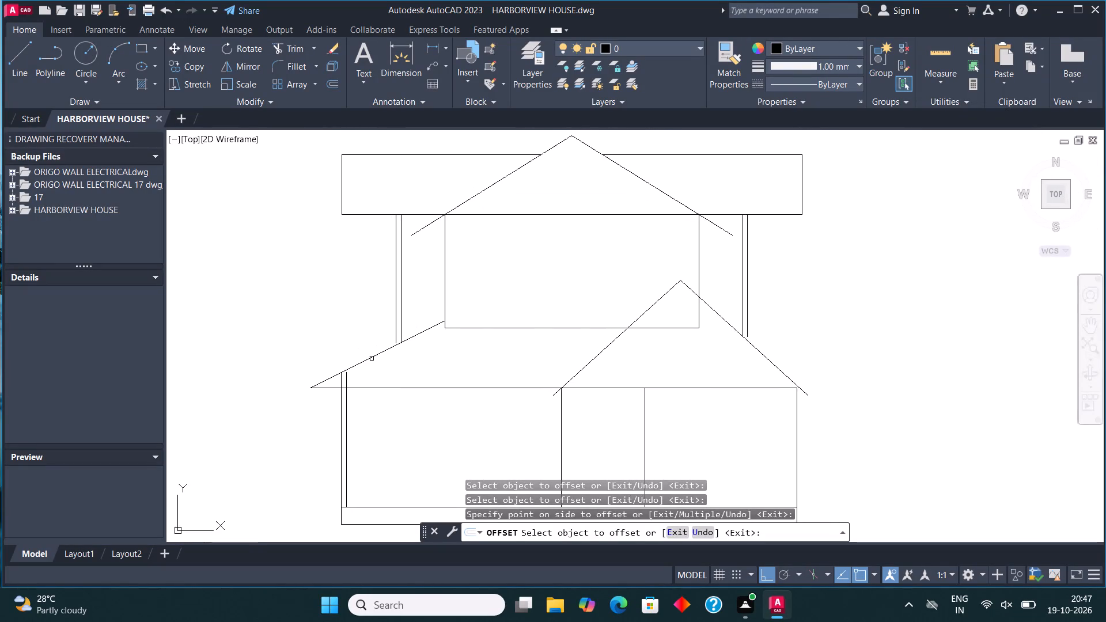
pyautogui.scroll(-1, 382, 352)
pyautogui.moveTo(404, 393); pyautogui.dragTo(407, 335, button='middle')
pyautogui.scroll(1, 649, 366)
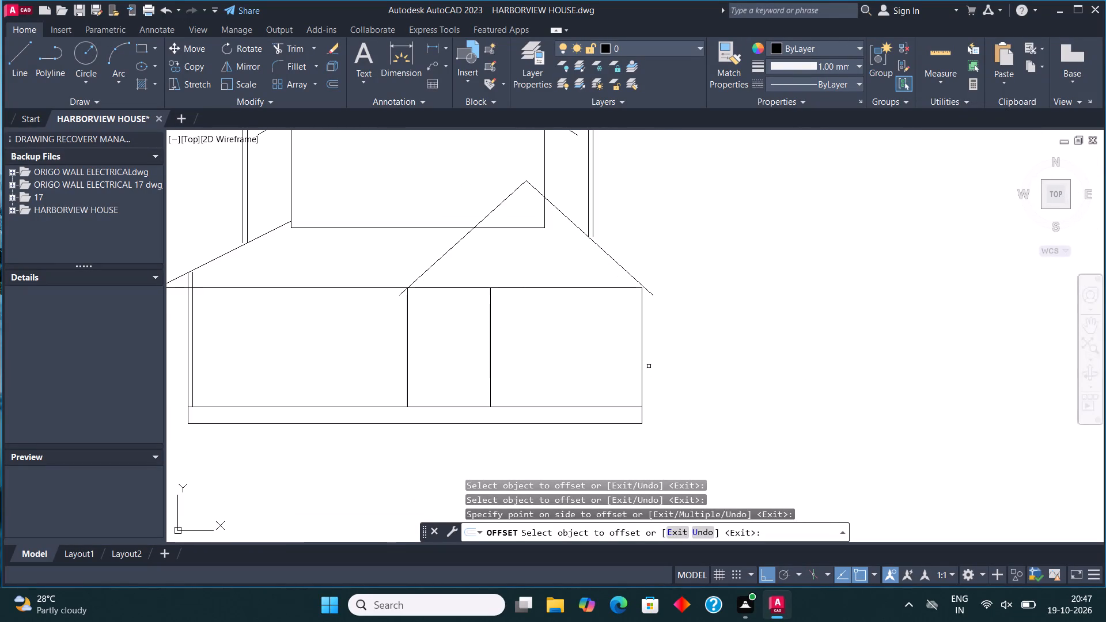
pyautogui.click(641, 354)
pyautogui.click(654, 357)
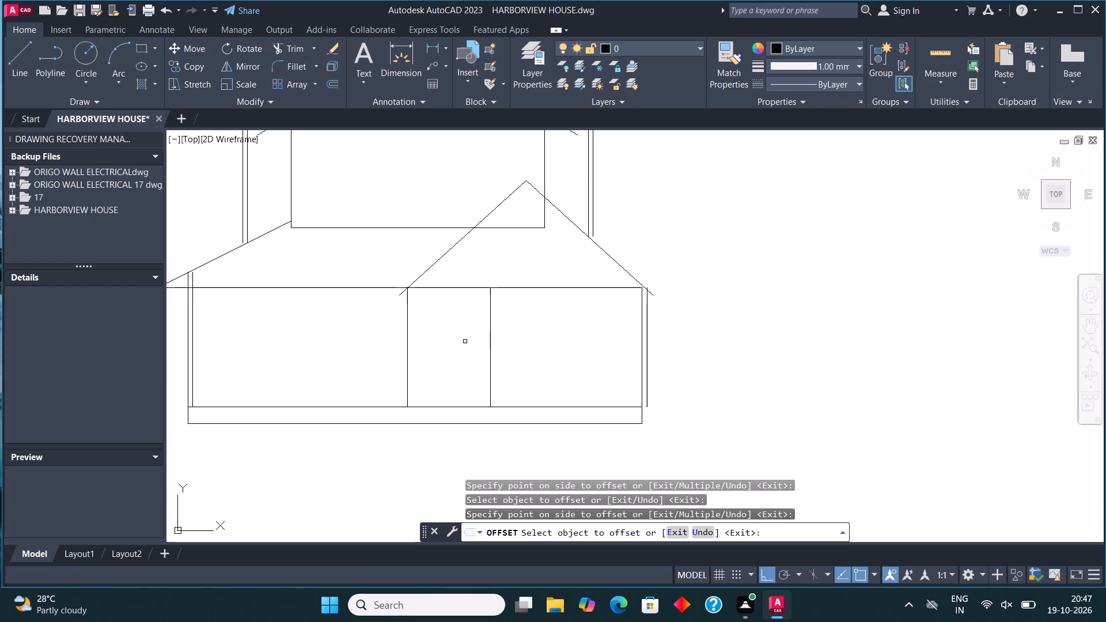
# Offset the left and right edges of the upper floor's central wall 5" inward.
pyautogui.moveTo(466, 345); pyautogui.dragTo(489, 420, button='middle')
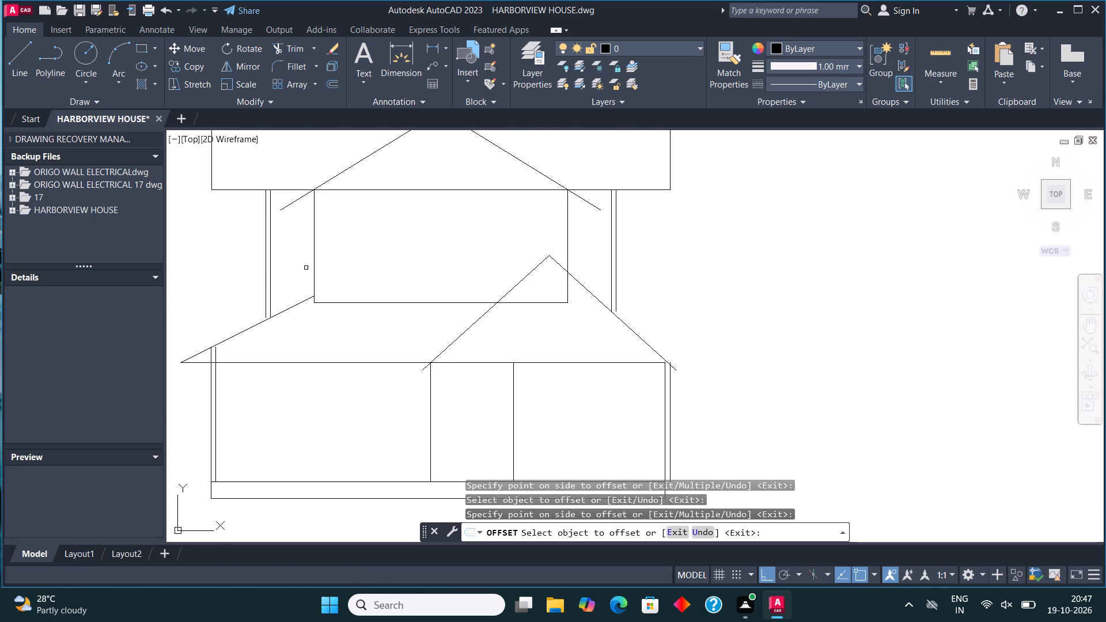
pyautogui.click(314, 250)
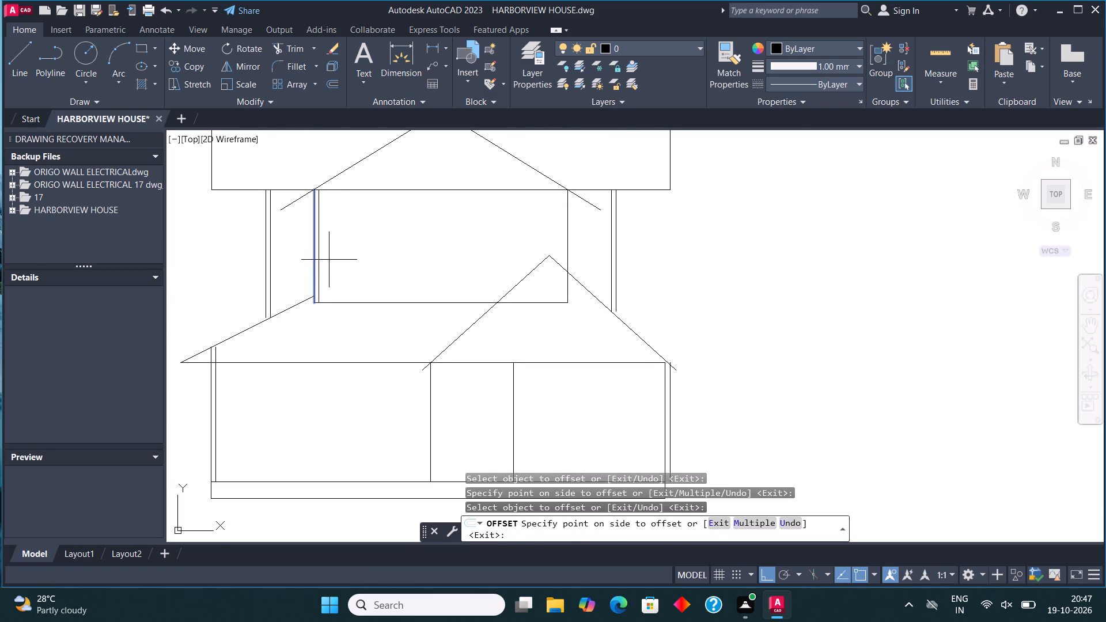
pyautogui.click(329, 260)
pyautogui.click(568, 229)
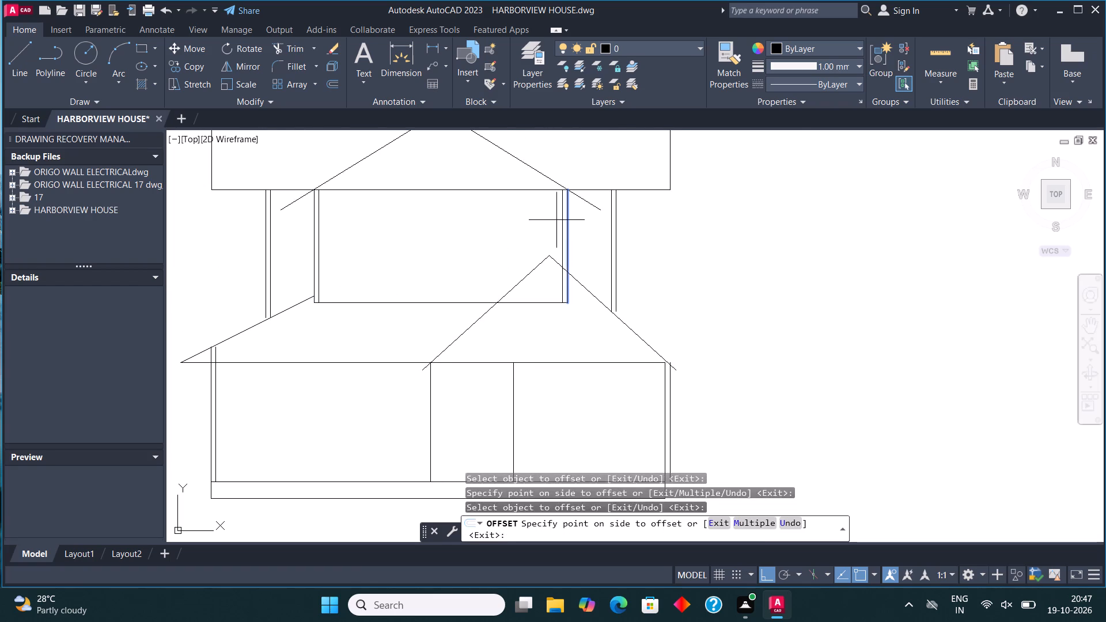
pyautogui.click(556, 220)
# Offset the upper gable's left slope inward twice at 5" spacing to form parallel roof lines.
pyautogui.moveTo(530, 239); pyautogui.dragTo(554, 259, button='middle')
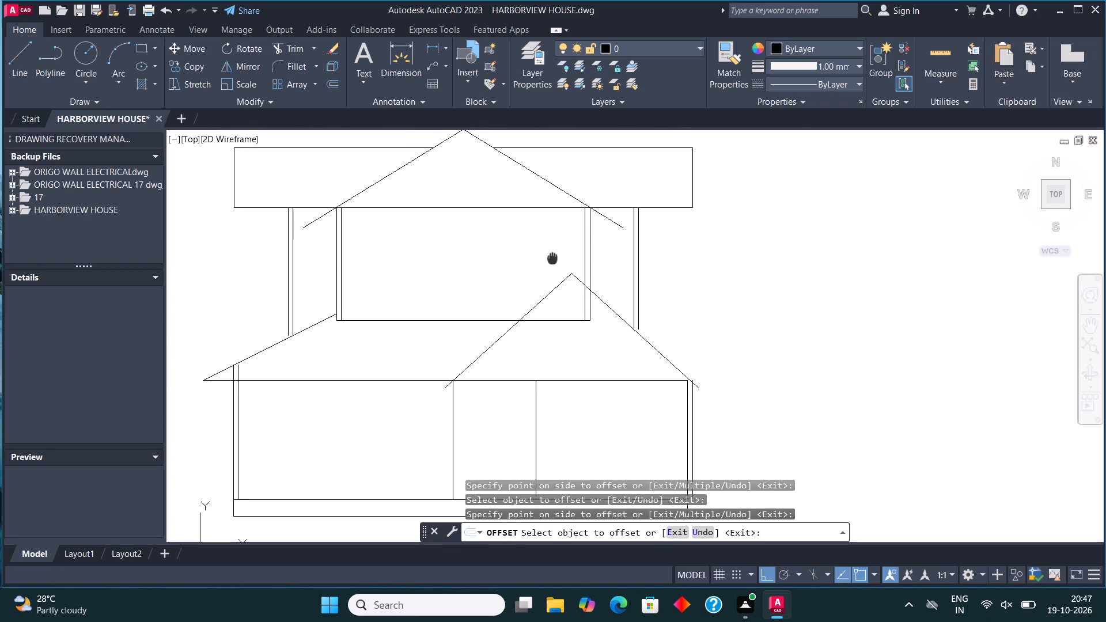
pyautogui.moveTo(554, 259); pyautogui.dragTo(578, 292, button='middle')
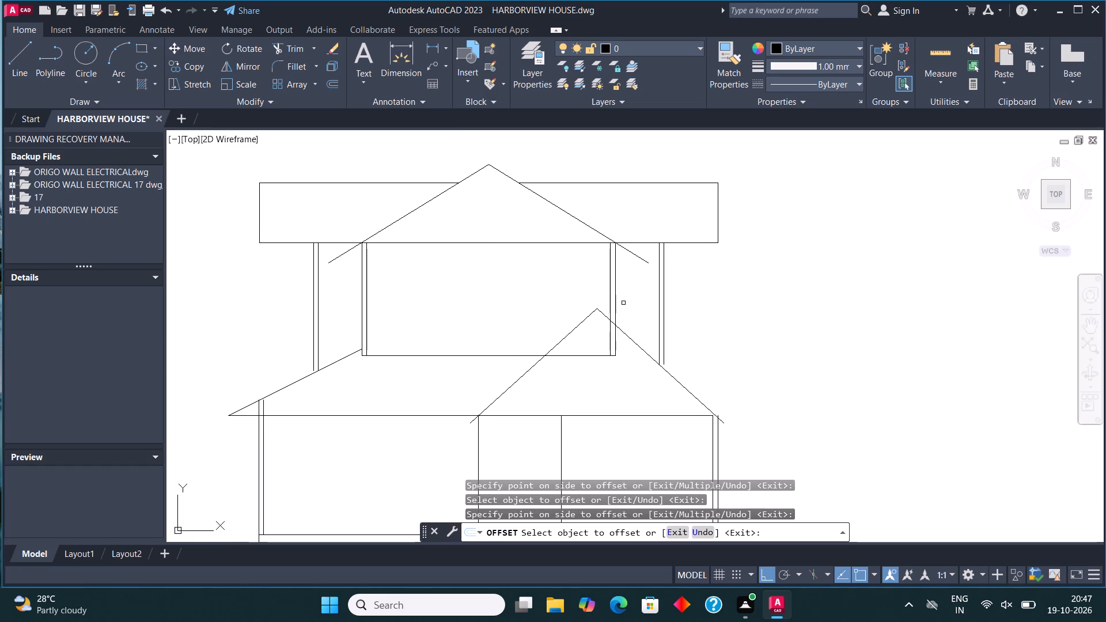
pyautogui.moveTo(575, 286); pyautogui.dragTo(590, 297, button='middle')
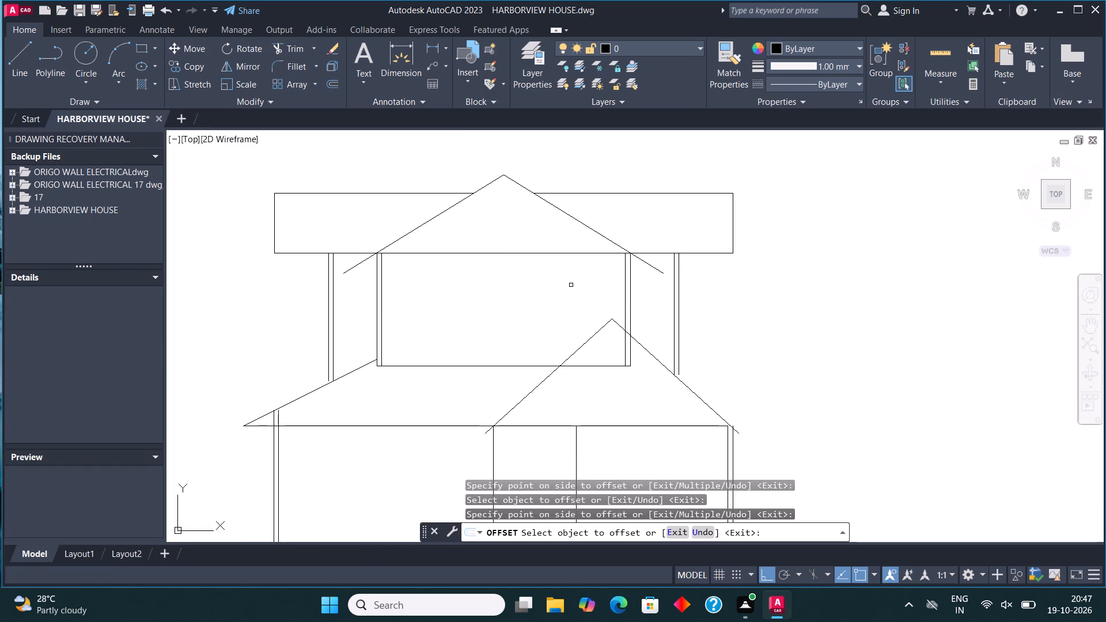
pyautogui.click(460, 204)
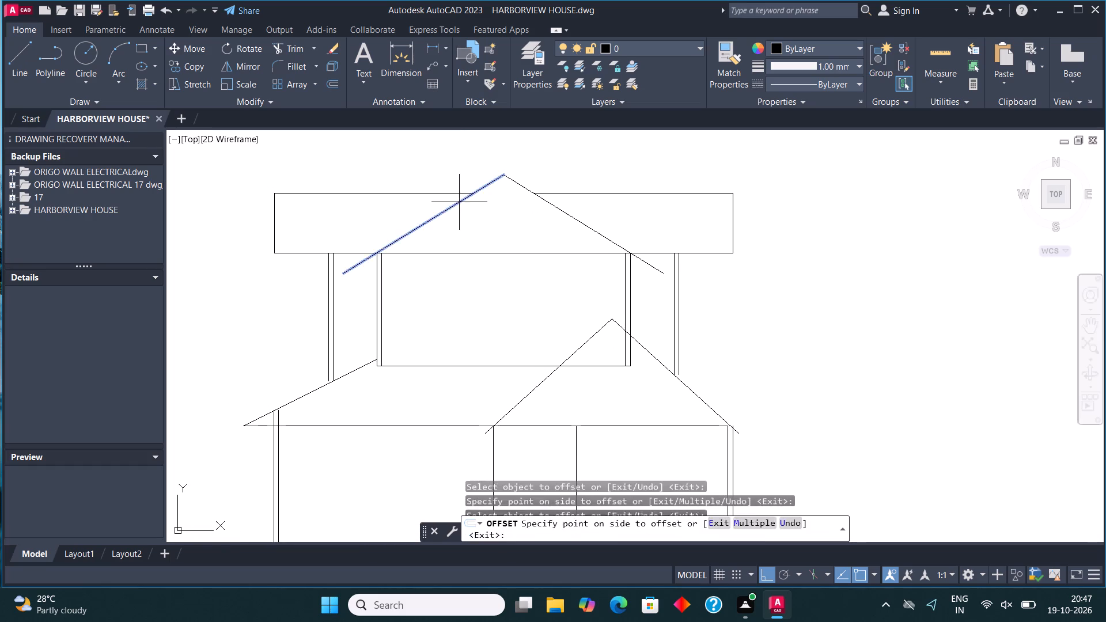
pyautogui.click(471, 218)
pyautogui.click(463, 207)
pyautogui.click(475, 223)
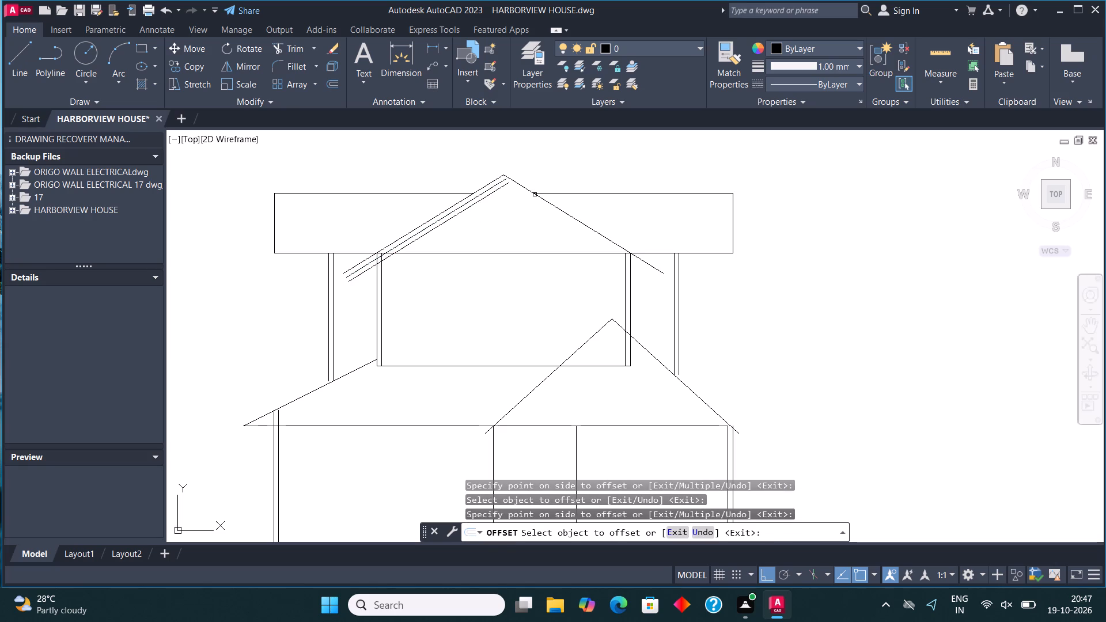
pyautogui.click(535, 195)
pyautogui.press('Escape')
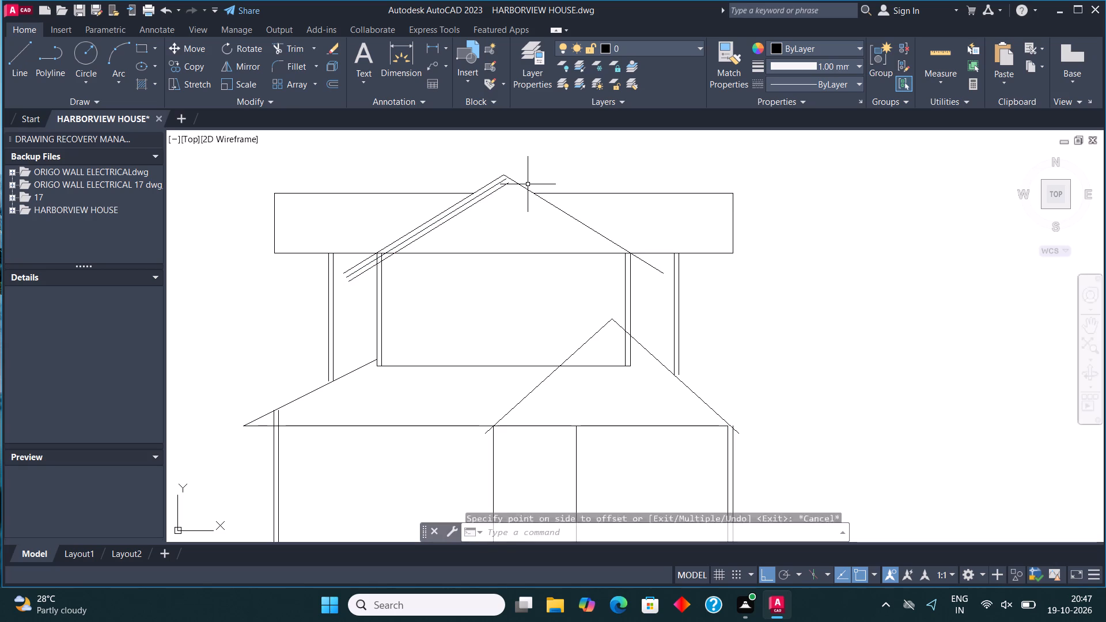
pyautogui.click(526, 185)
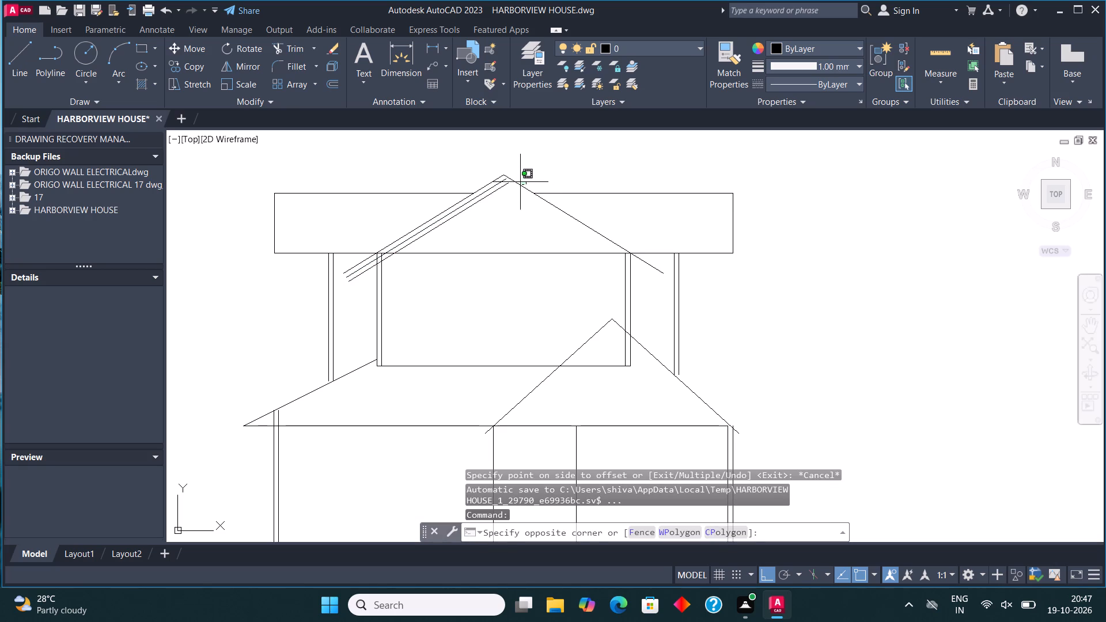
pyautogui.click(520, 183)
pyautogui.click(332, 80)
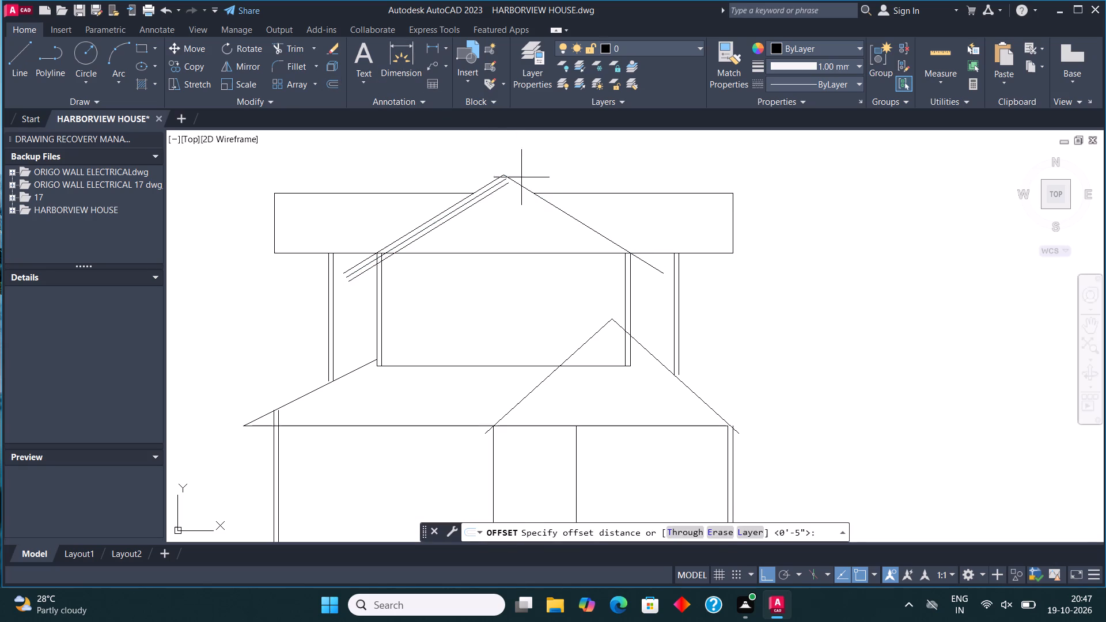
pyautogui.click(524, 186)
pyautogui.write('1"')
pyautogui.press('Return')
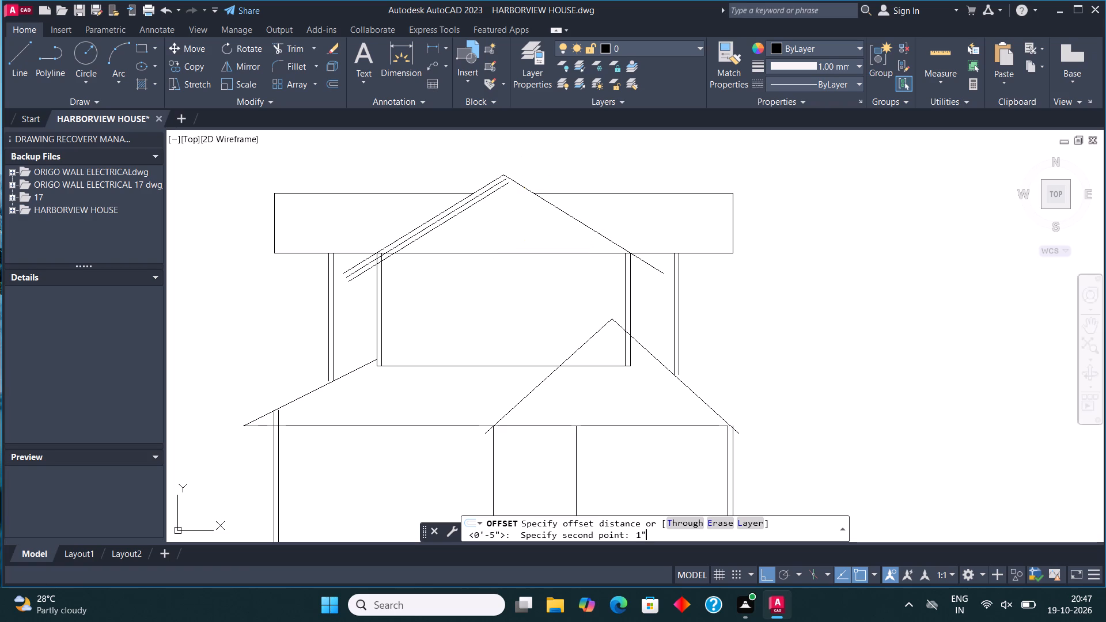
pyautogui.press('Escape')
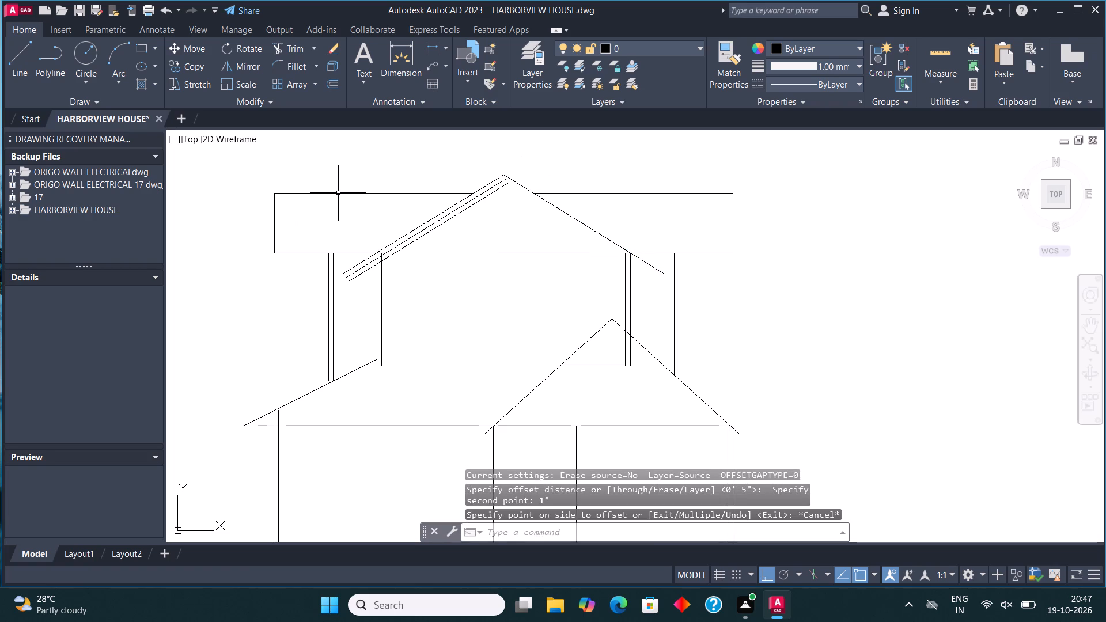
# Check the spacing between the ground floor's doubled left wall lines using a trial dimension.
pyautogui.click(412, 58)
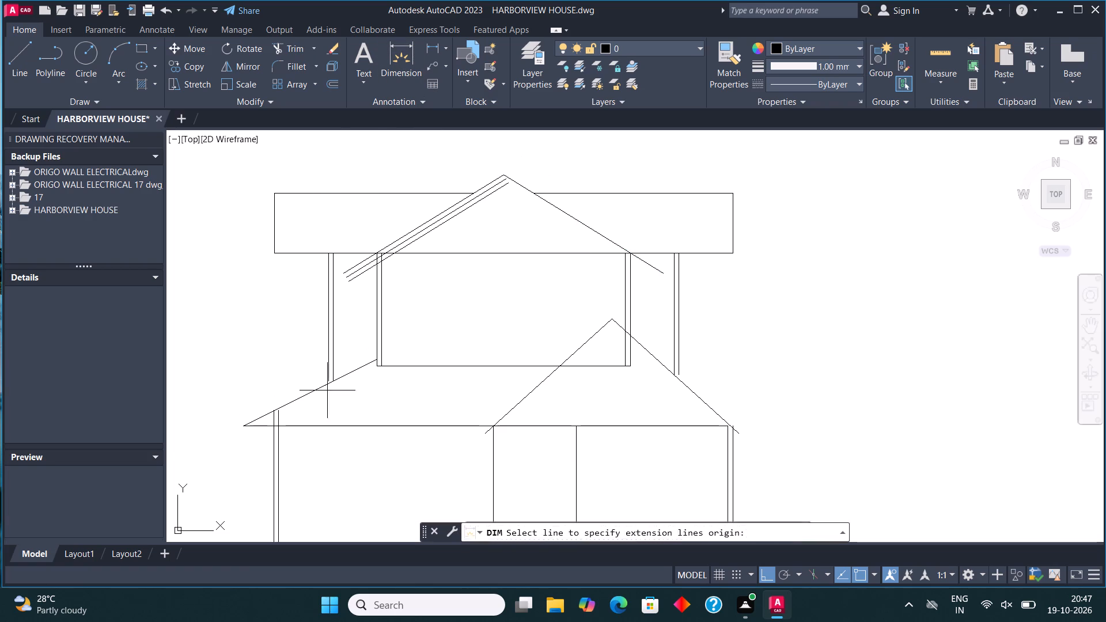
pyautogui.scroll(3, 281, 419)
pyautogui.click(249, 390)
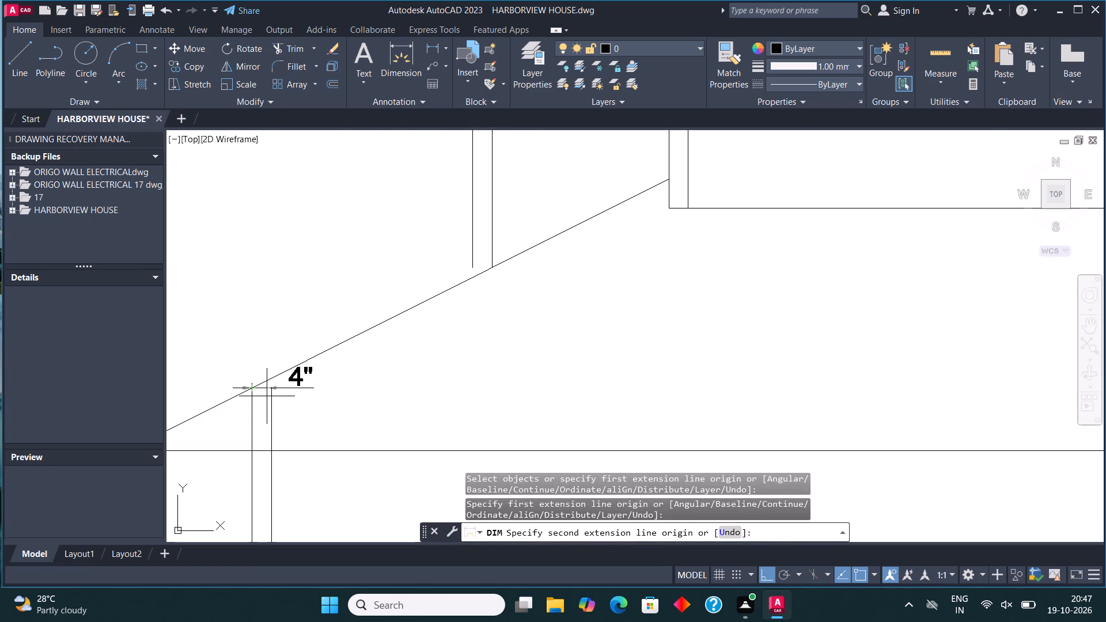
pyautogui.press('Escape')
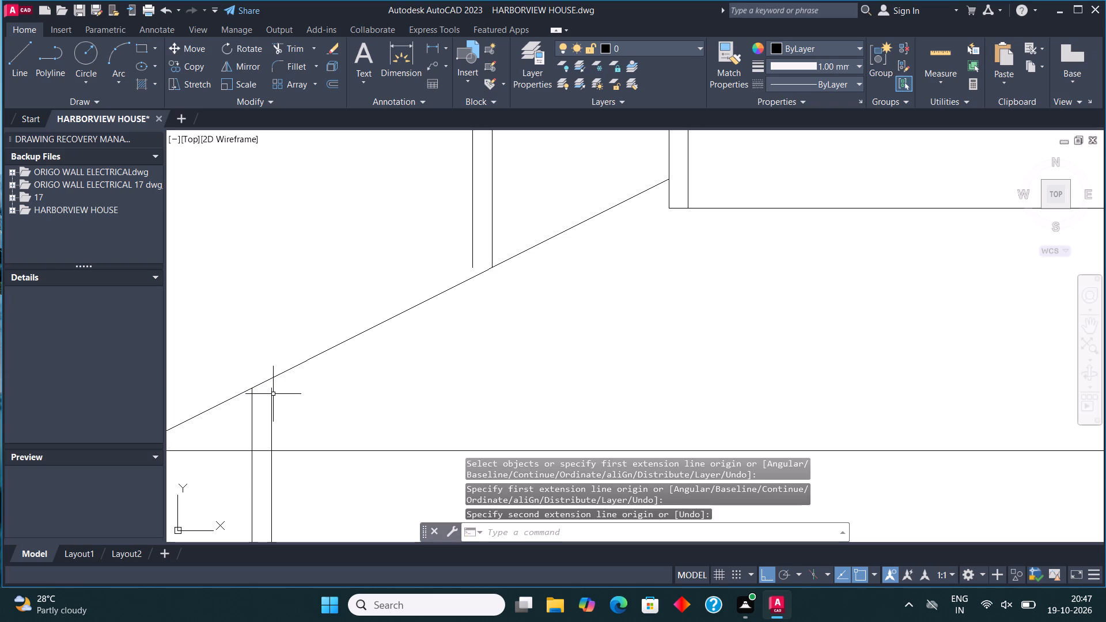
# Offset the upper gable's right slope inward twice at 5" spacing.
pyautogui.scroll(-3, 459, 424)
pyautogui.moveTo(715, 267); pyautogui.dragTo(415, 299, button='middle')
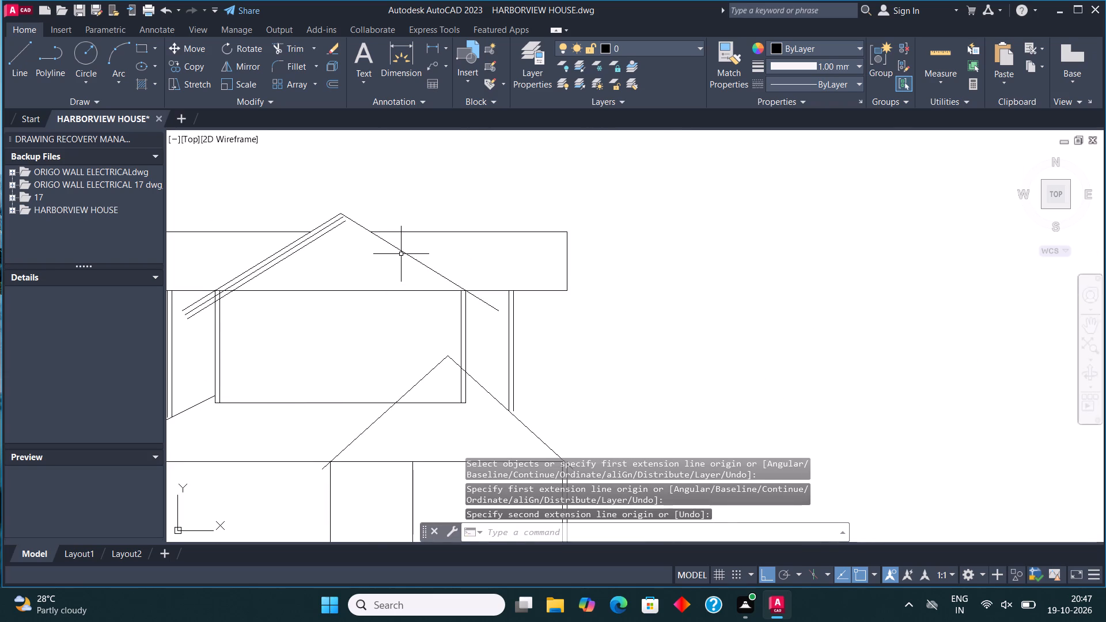
pyautogui.click(401, 254)
pyautogui.click(331, 79)
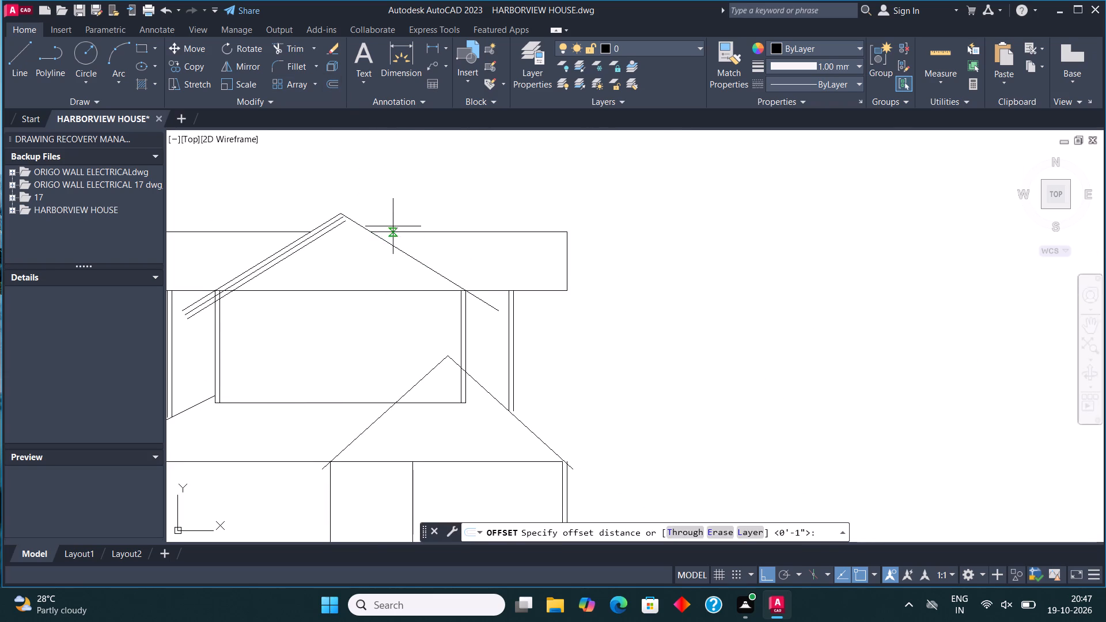
pyautogui.click(394, 254)
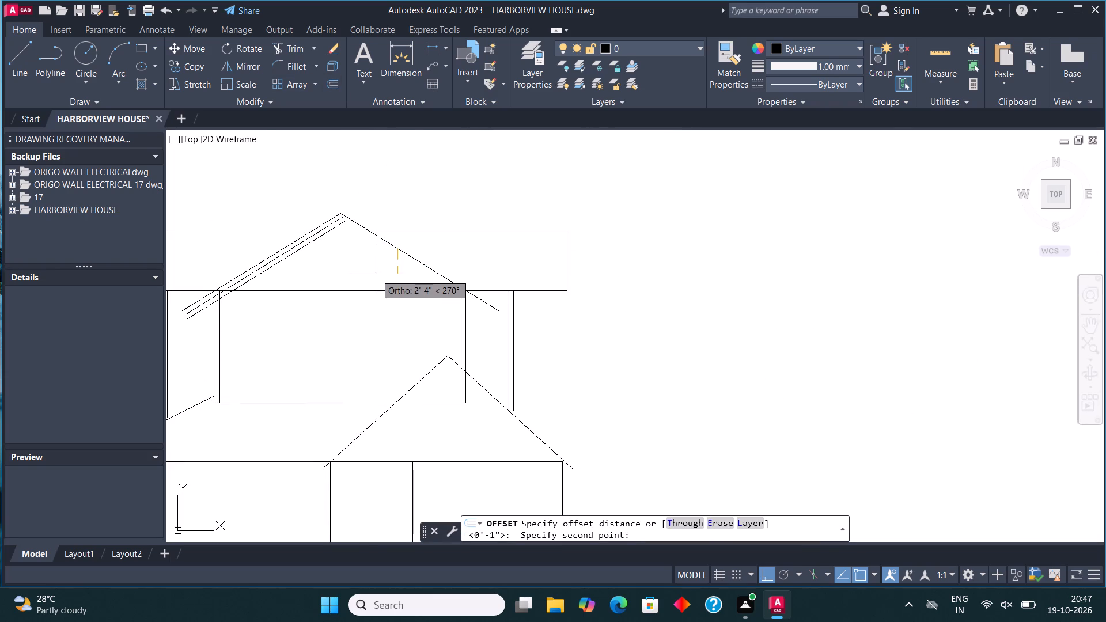
pyautogui.write('5"')
pyautogui.press('Return')
pyautogui.click(358, 269)
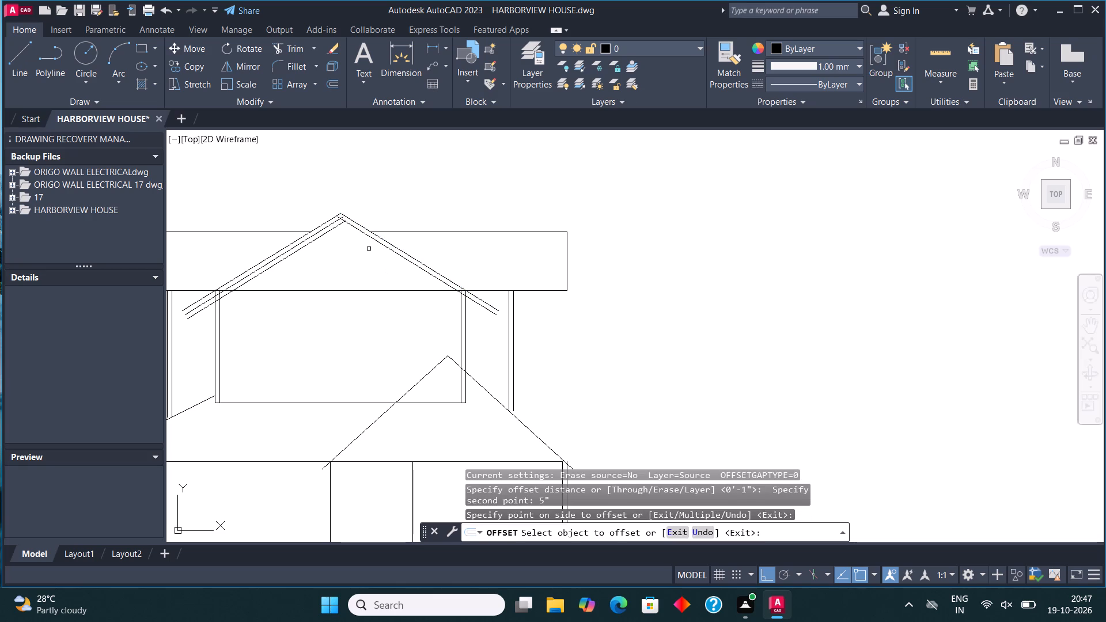
pyautogui.click(373, 241)
pyautogui.click(370, 255)
# Offset the lower gable's left slope 5" once outward and once inward.
pyautogui.scroll(-2, 442, 250)
pyautogui.moveTo(440, 263); pyautogui.dragTo(444, 264, button='middle')
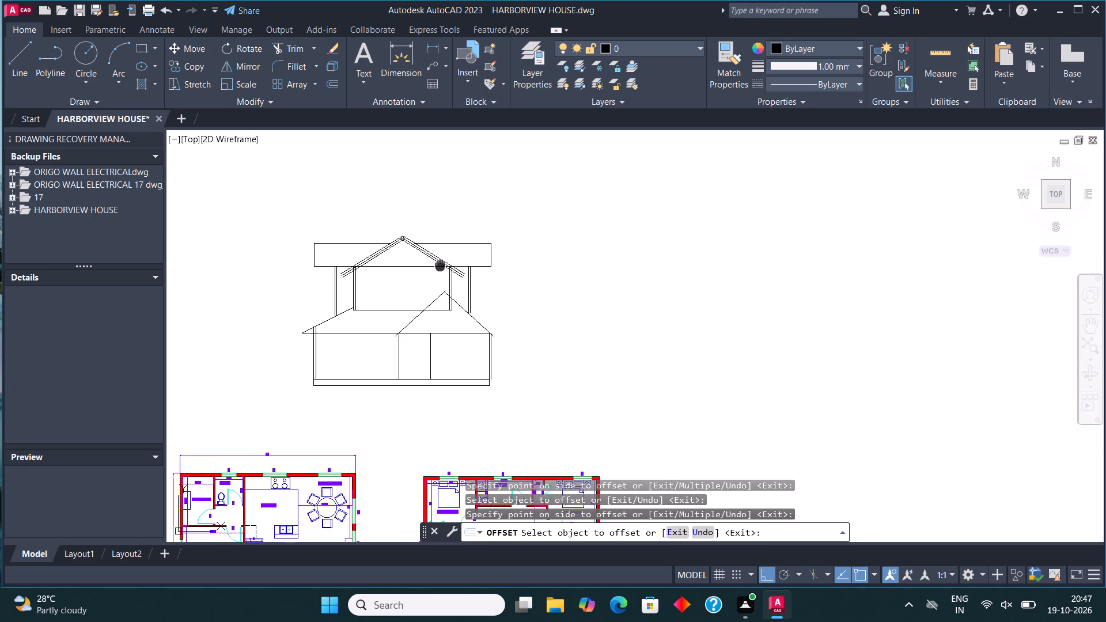
pyautogui.moveTo(444, 264); pyautogui.dragTo(528, 248, button='middle')
pyautogui.scroll(2, 513, 306)
pyautogui.click(494, 293)
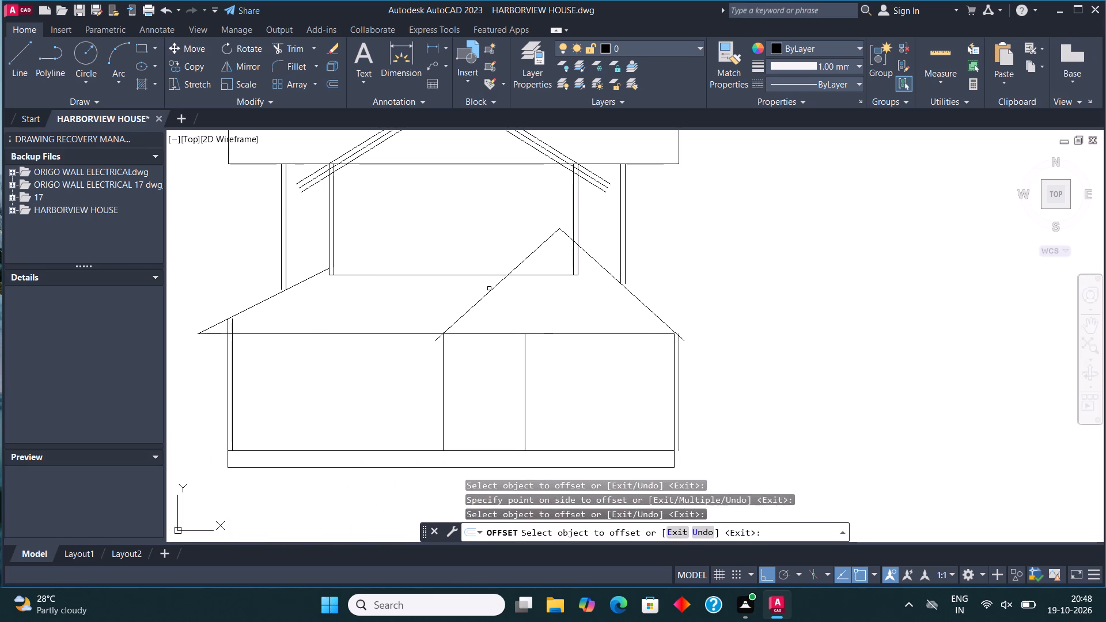
pyautogui.click(489, 289)
pyautogui.click(478, 280)
pyautogui.moveTo(491, 291); pyautogui.dragTo(498, 297)
pyautogui.click(506, 302)
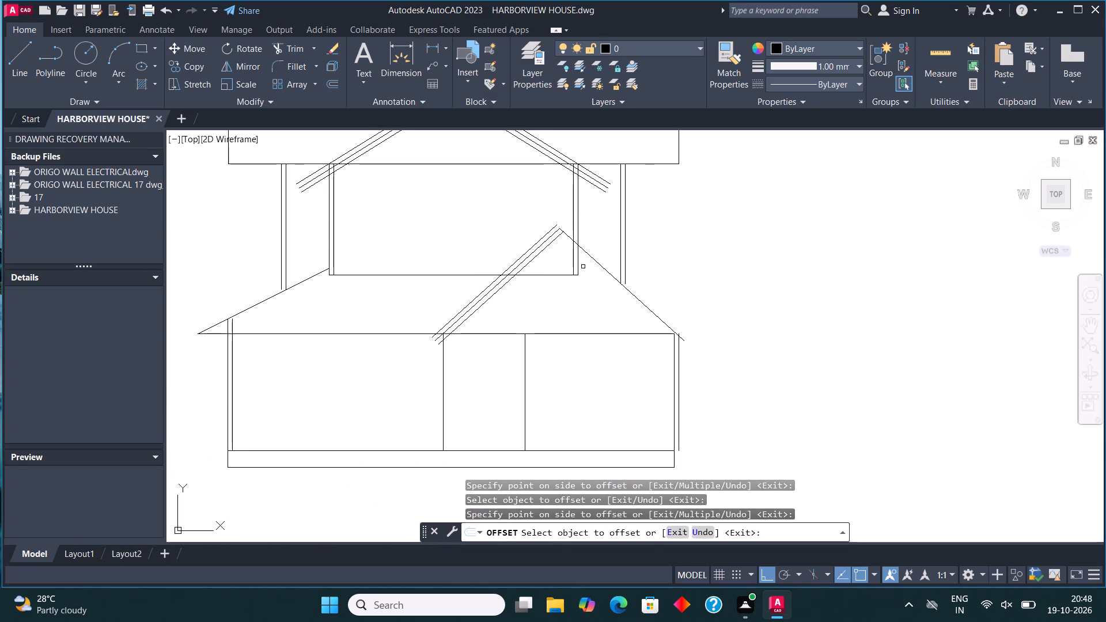
# Offset the lower gable's right slope 5" once outward and once inward.
pyautogui.click(596, 263)
pyautogui.click(598, 246)
pyautogui.click(599, 264)
pyautogui.click(594, 293)
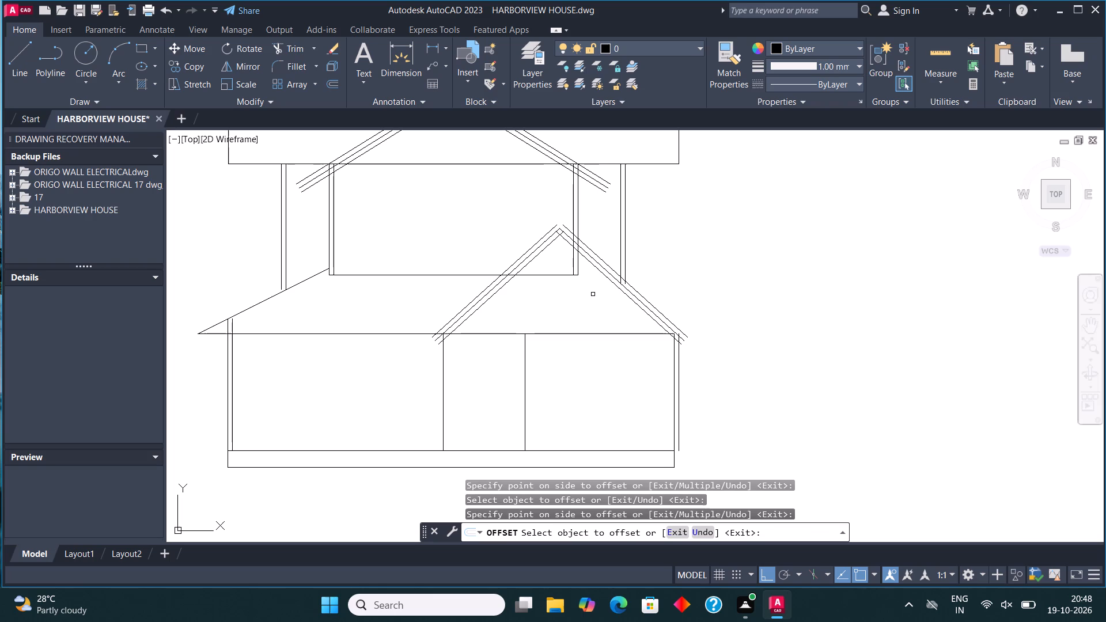
pyautogui.scroll(-2, 522, 234)
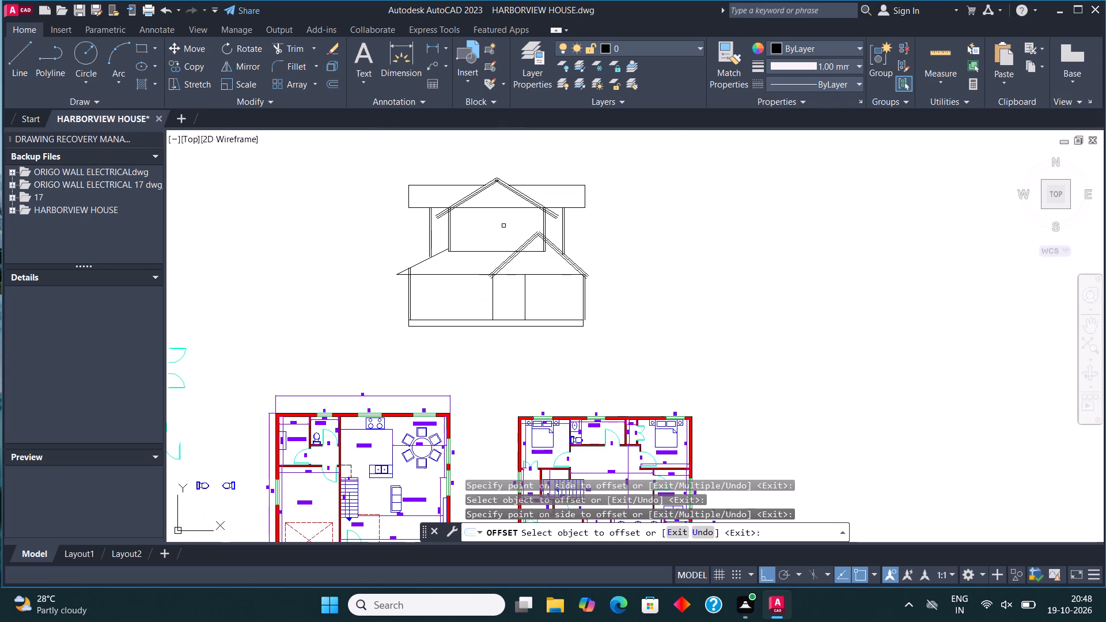
pyautogui.moveTo(509, 229); pyautogui.dragTo(554, 274, button='middle')
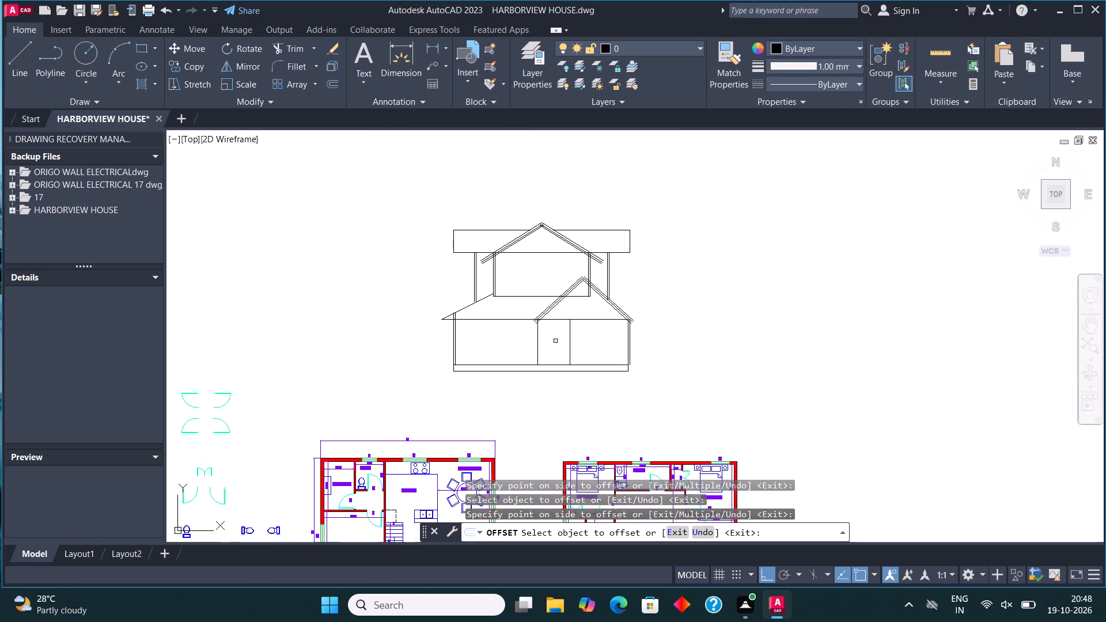
pyautogui.press('Escape')
# Trim the crossing ends of the offset roof lines at the upper gable's peak.
pyautogui.scroll(4, 548, 225)
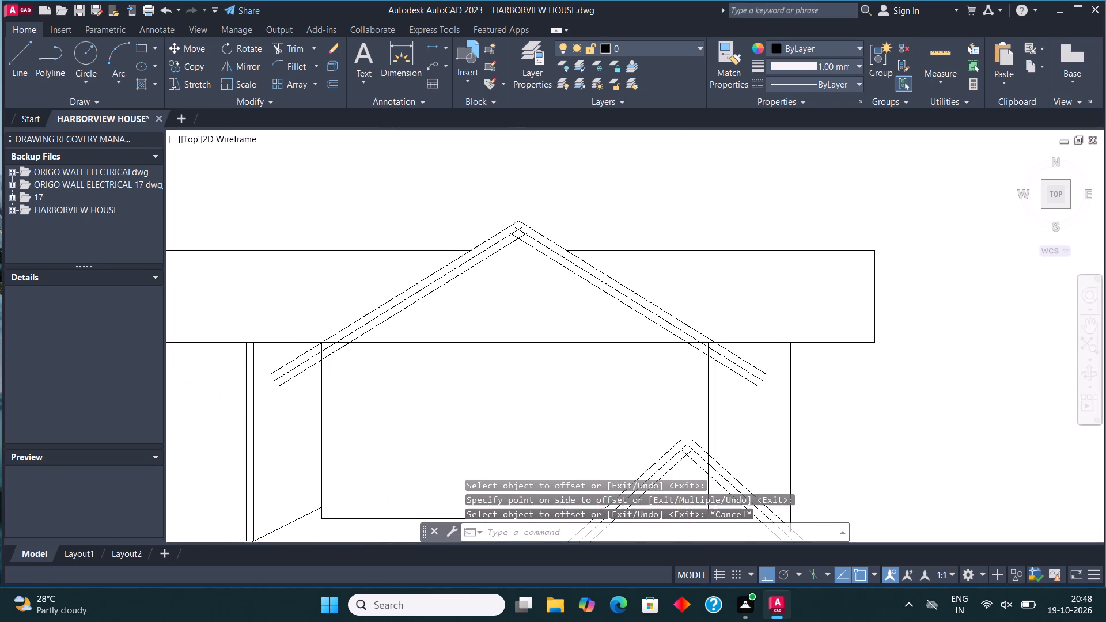
pyautogui.click(297, 53)
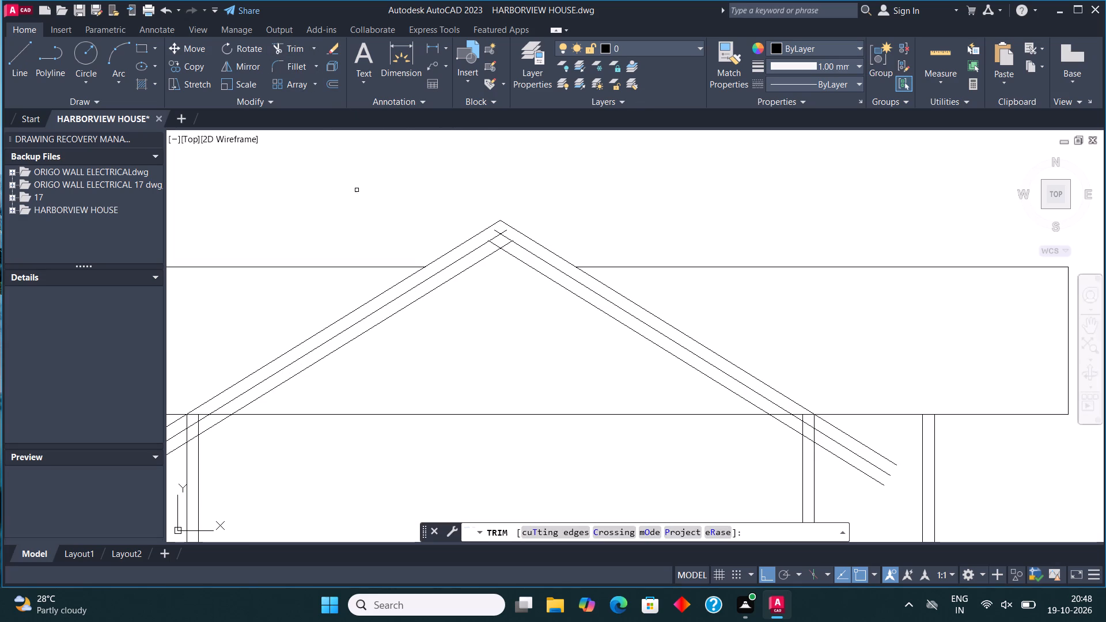
pyautogui.click(497, 232)
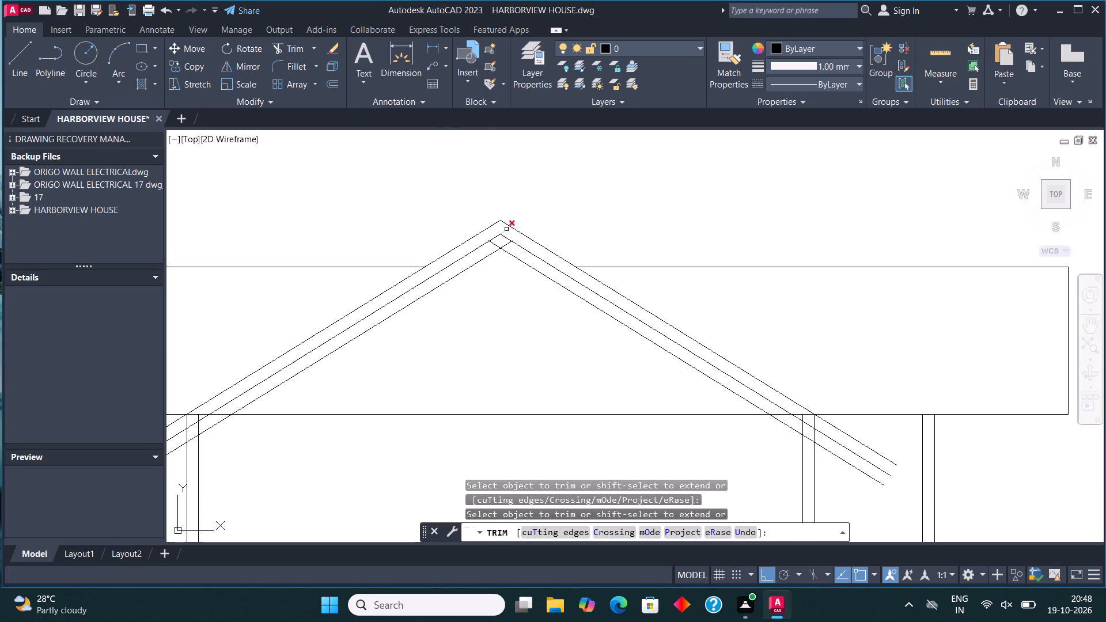
pyautogui.click(506, 229)
pyautogui.click(497, 243)
pyautogui.click(507, 246)
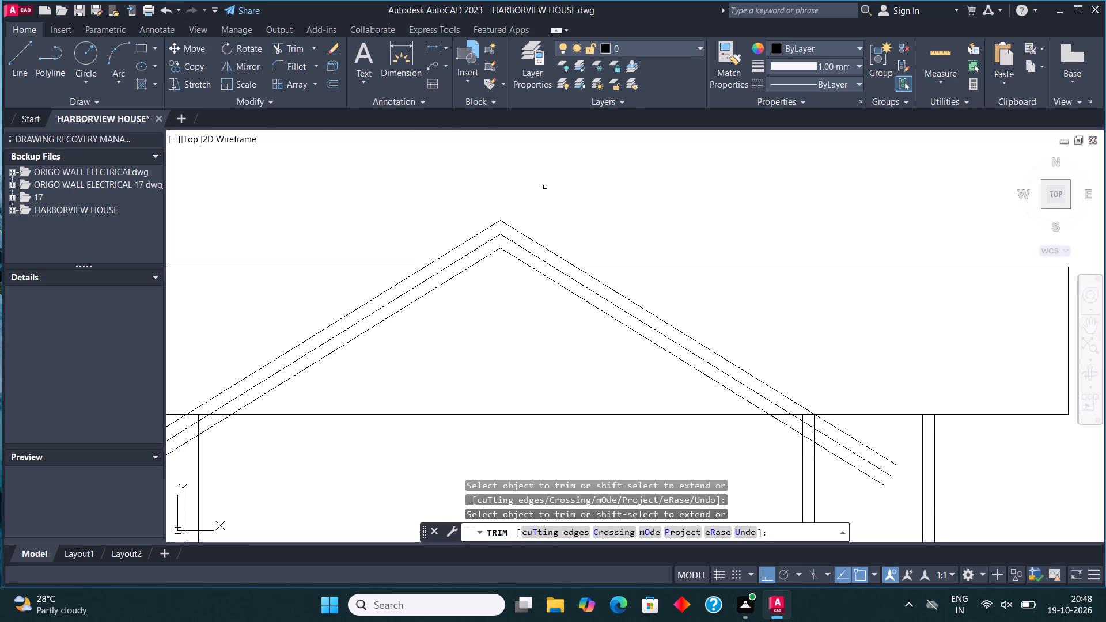
# Trim the crossing ends of the inner roof lines at the lower gable's peak.
pyautogui.scroll(-2, 550, 181)
pyautogui.scroll(3, 657, 356)
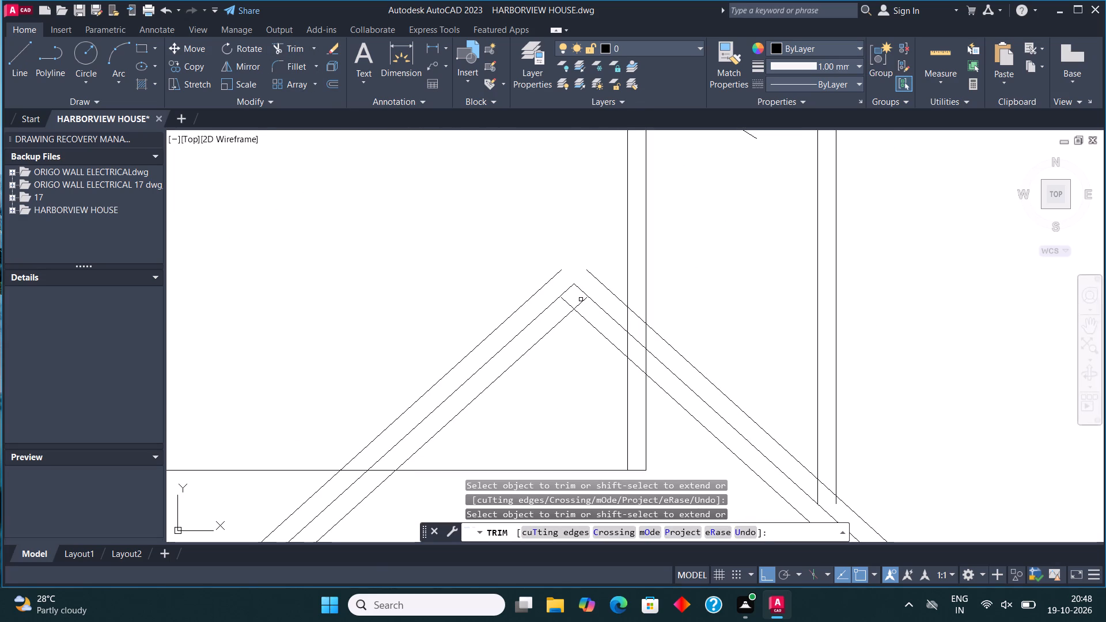
pyautogui.click(584, 301)
pyautogui.click(568, 304)
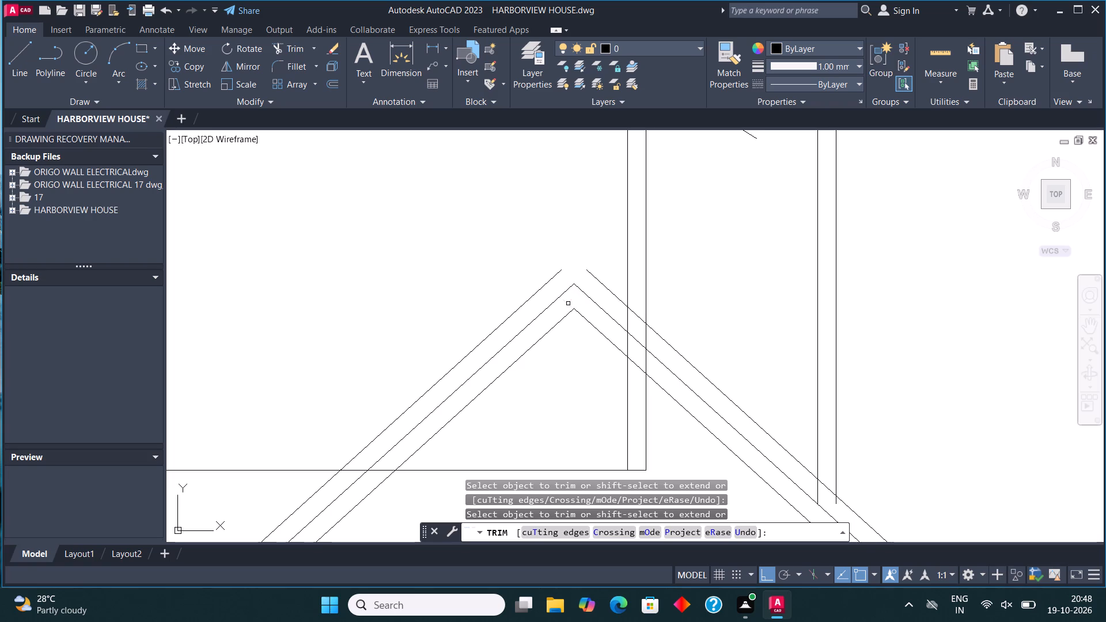
# Fillet the two outer roof lines of the lower gable so they meet at its peak.
pyautogui.click(289, 66)
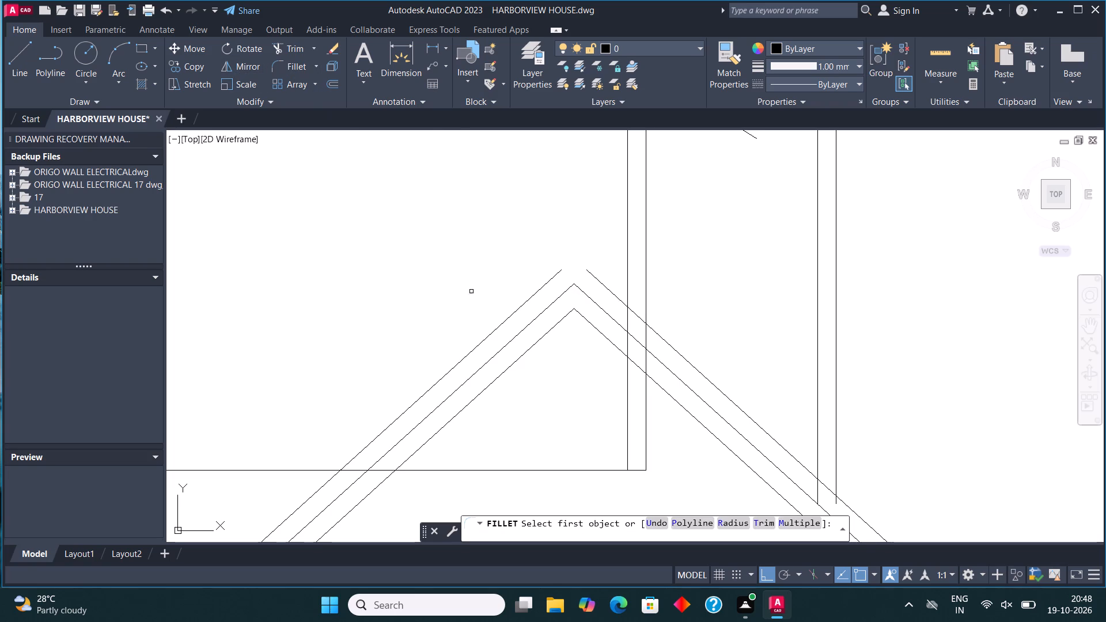
pyautogui.click(539, 291)
pyautogui.click(607, 290)
# Close both eave ends of the upper gable's layered roof edge with short lines from innermost to outermost edge.
pyautogui.scroll(-3, 606, 340)
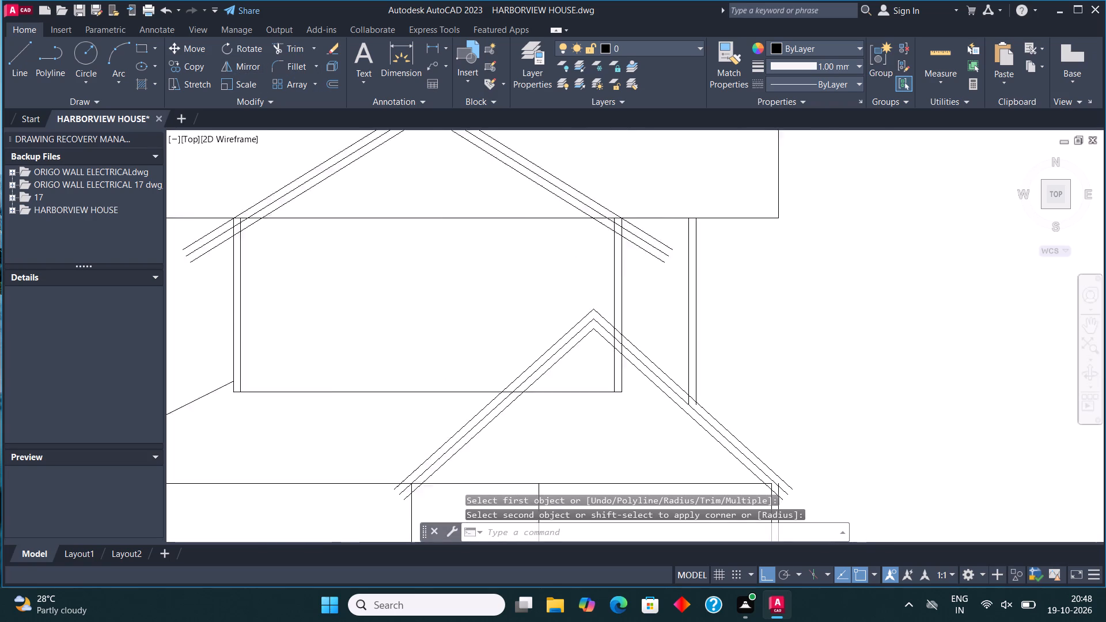
pyautogui.moveTo(570, 314); pyautogui.dragTo(620, 323, button='middle')
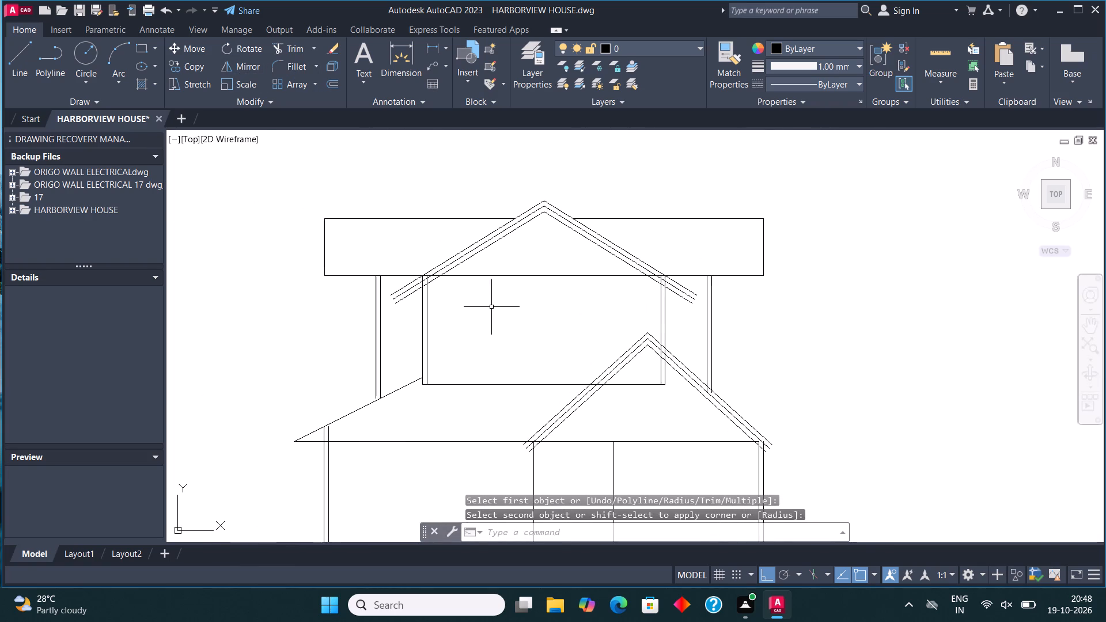
pyautogui.scroll(2, 490, 308)
pyautogui.click(17, 70)
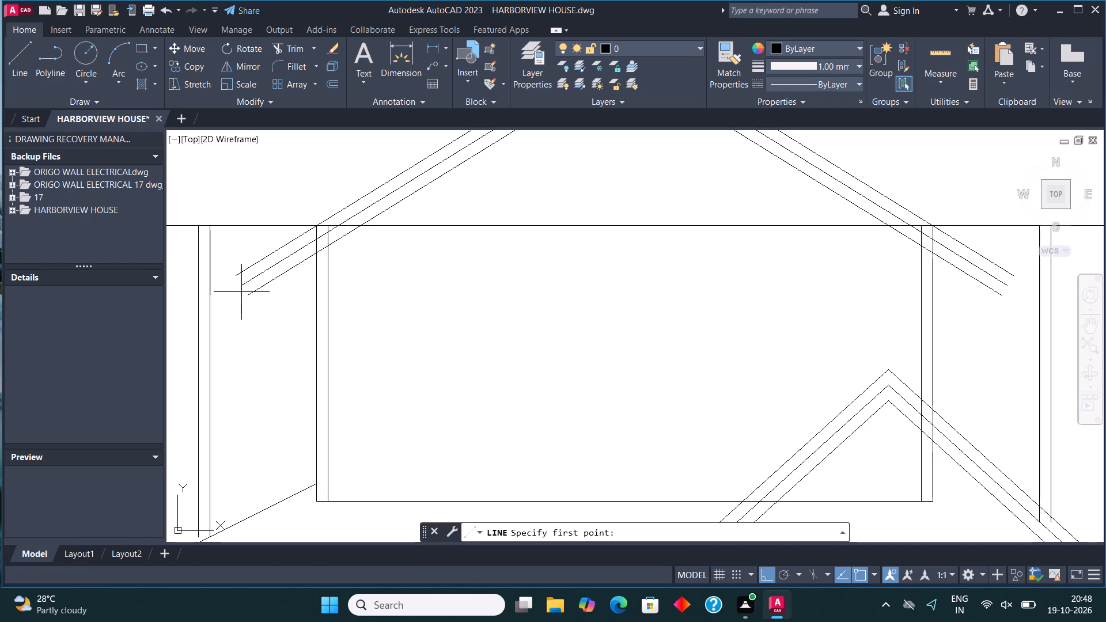
pyautogui.click(248, 298)
pyautogui.click(234, 278)
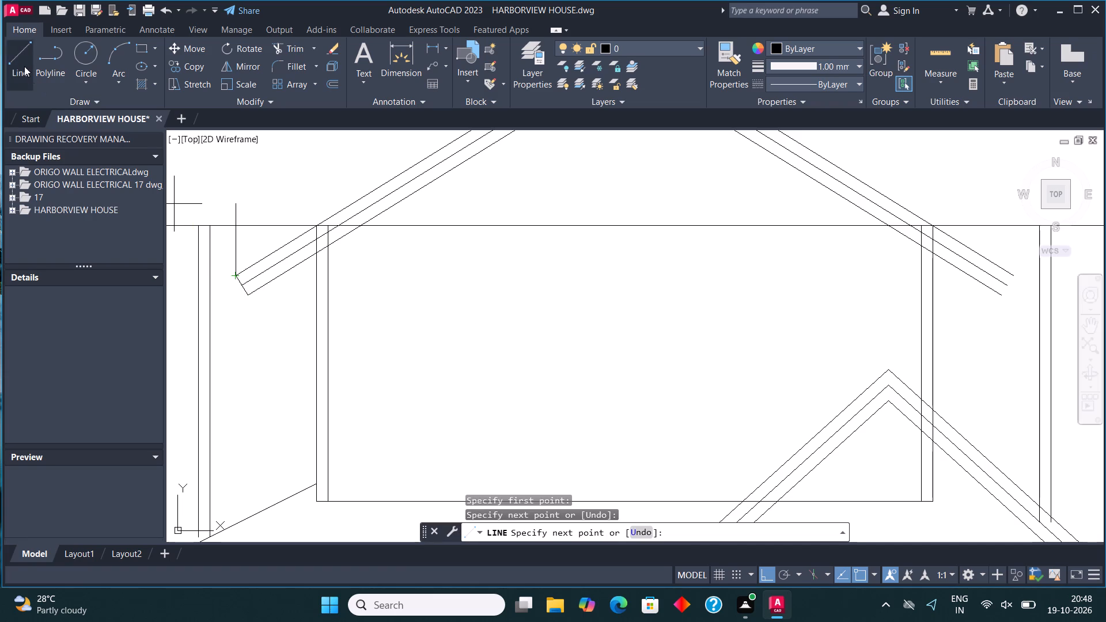
pyautogui.click(17, 59)
pyautogui.click(998, 298)
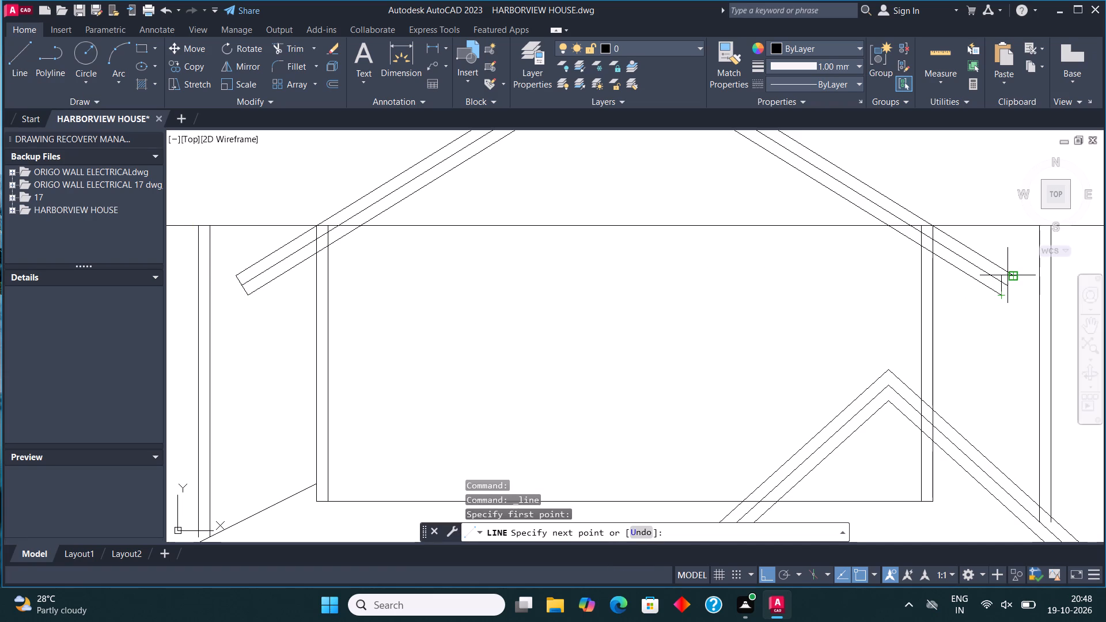
pyautogui.click(1008, 275)
# Close both eave ends of the lower gable's layered roof edge with short lines from innermost to outermost edge.
pyautogui.click(25, 57)
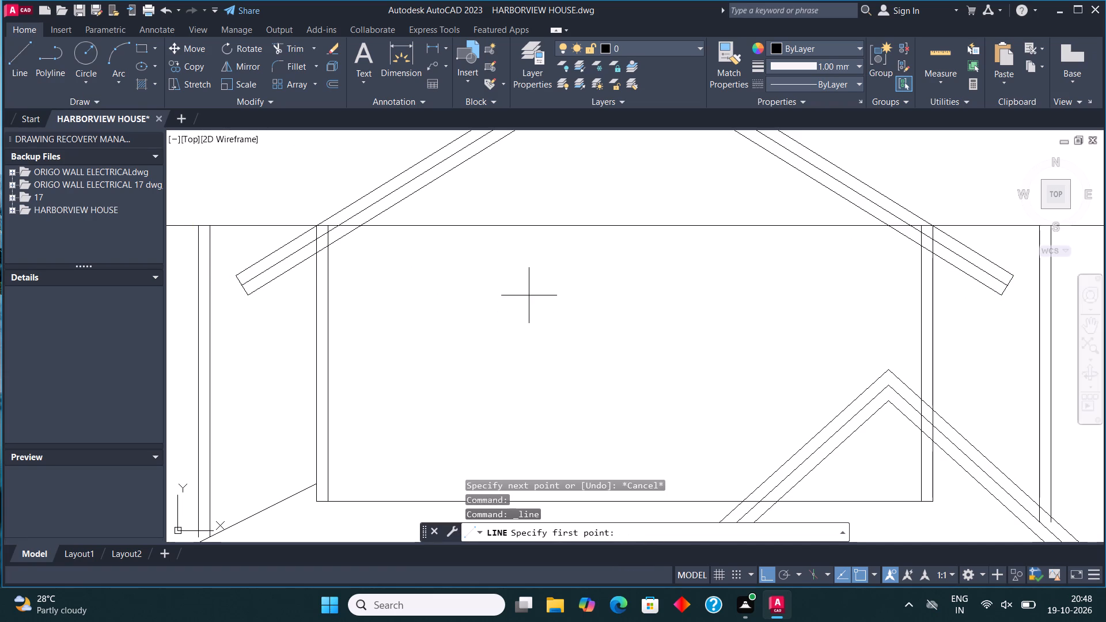
pyautogui.scroll(-3, 533, 288)
pyautogui.scroll(4, 554, 390)
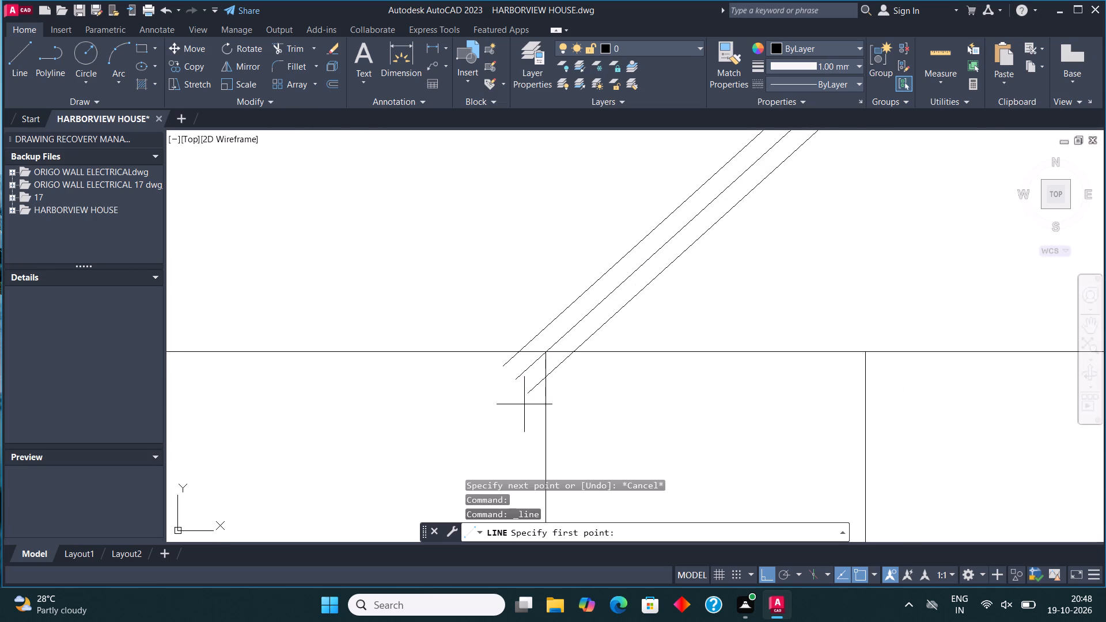
pyautogui.click(529, 393)
pyautogui.click(507, 365)
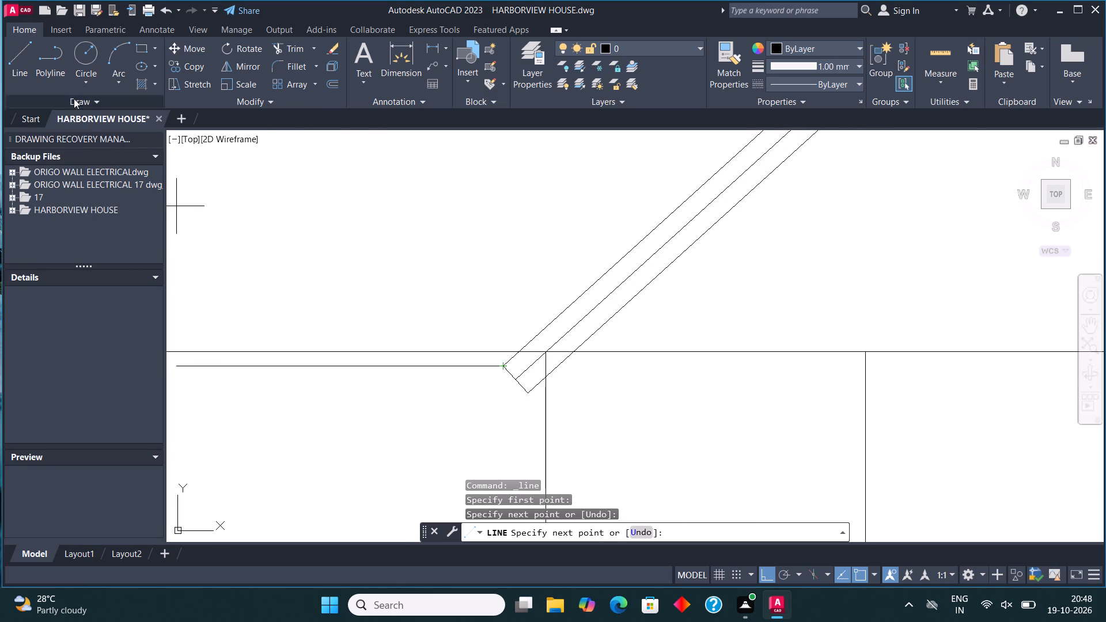
pyautogui.click(30, 55)
pyautogui.scroll(-4, 373, 352)
pyautogui.scroll(3, 759, 376)
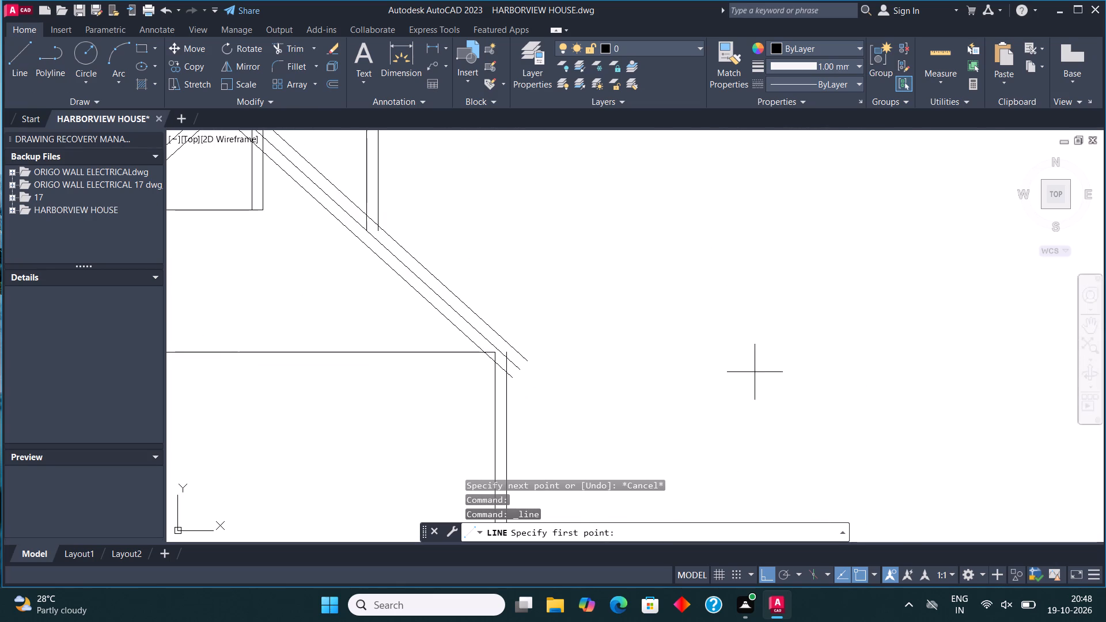
pyautogui.scroll(1, 516, 370)
pyautogui.click(505, 380)
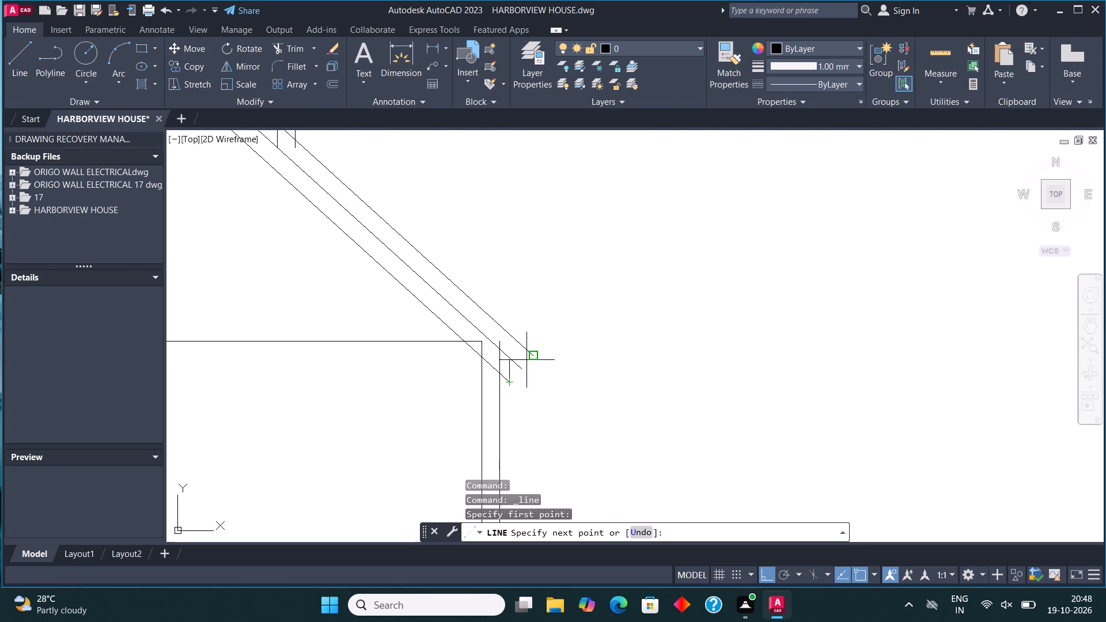
pyautogui.click(533, 351)
pyautogui.press('Escape')
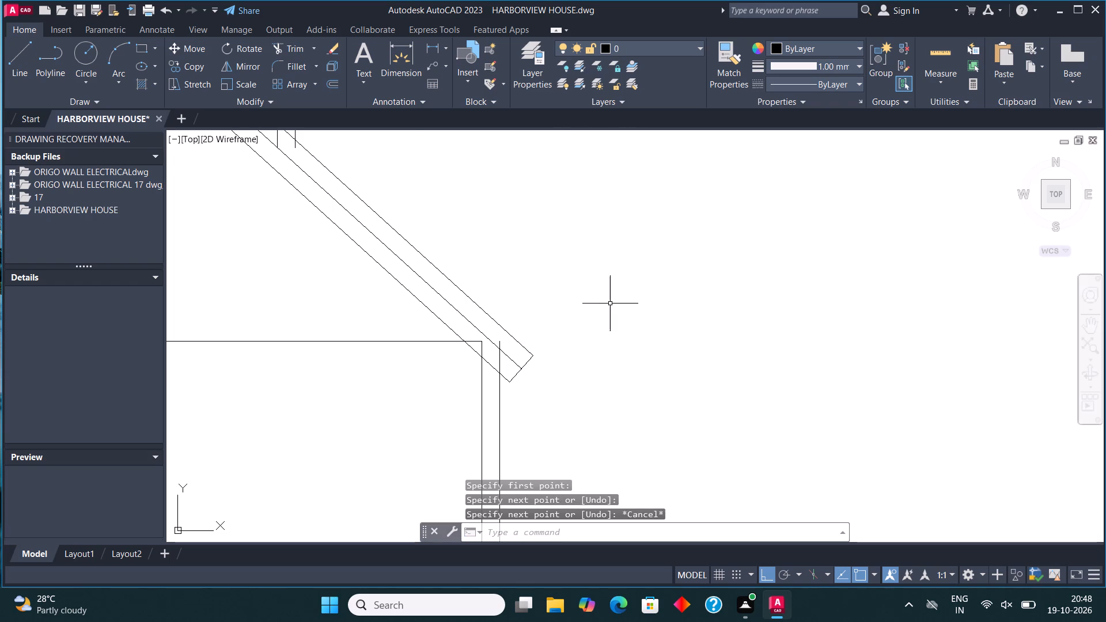
# Draw a narrow pier outline rising from the plinth's top line and running across the left post line under the lower gable.
pyautogui.scroll(-3, 612, 305)
pyautogui.moveTo(564, 329); pyautogui.dragTo(622, 346, button='middle')
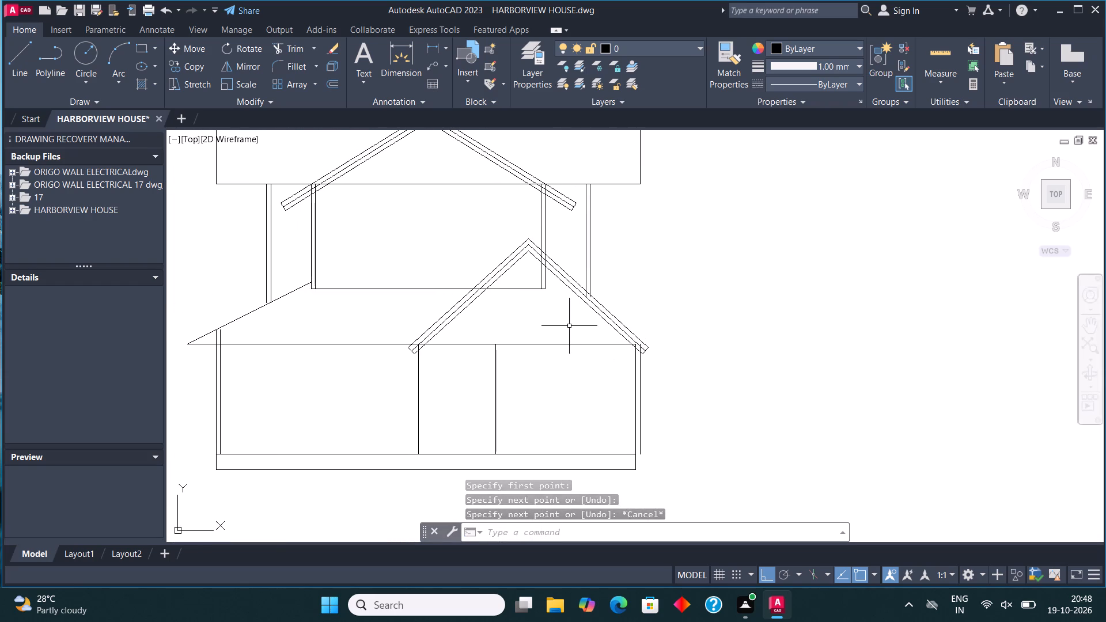
pyautogui.scroll(2, 431, 344)
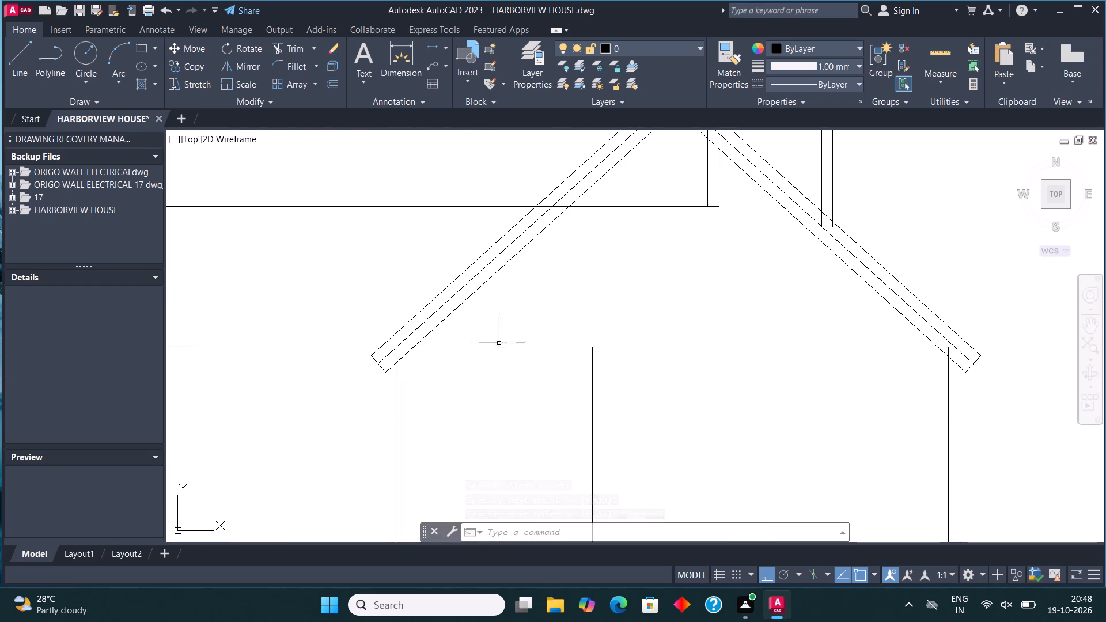
pyautogui.scroll(-1, 578, 376)
pyautogui.moveTo(540, 369); pyautogui.dragTo(514, 252, button='middle')
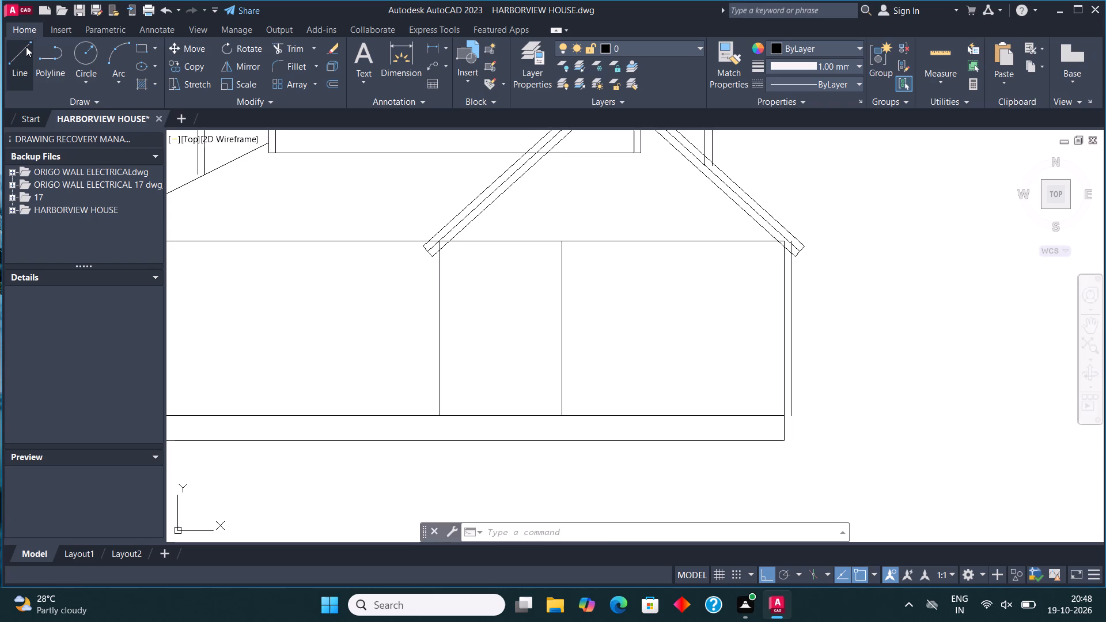
pyautogui.click(26, 47)
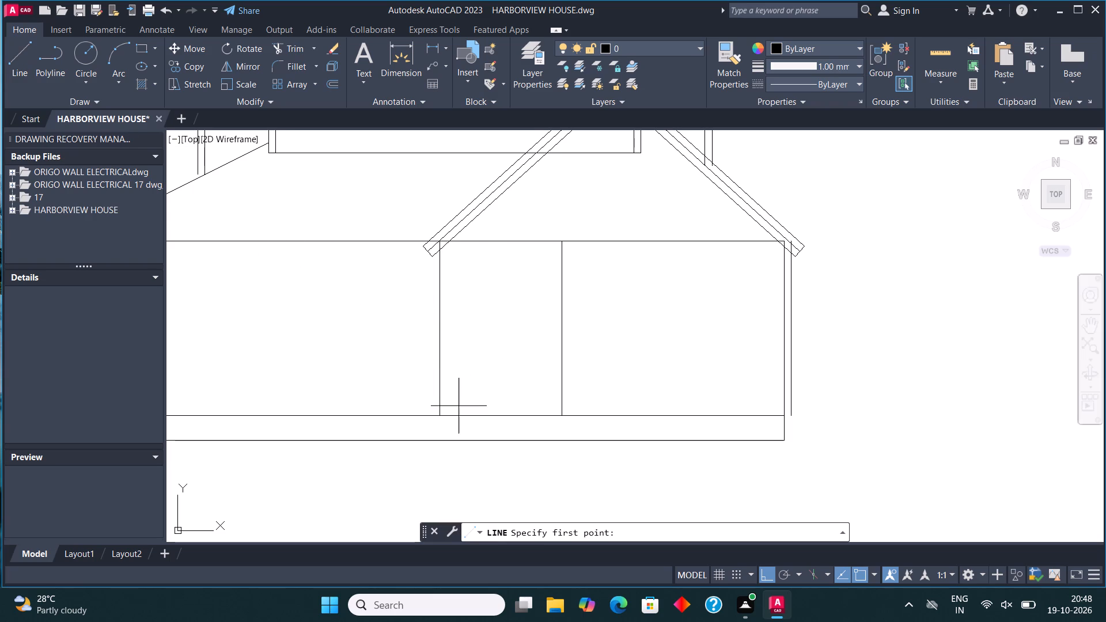
pyautogui.click(466, 416)
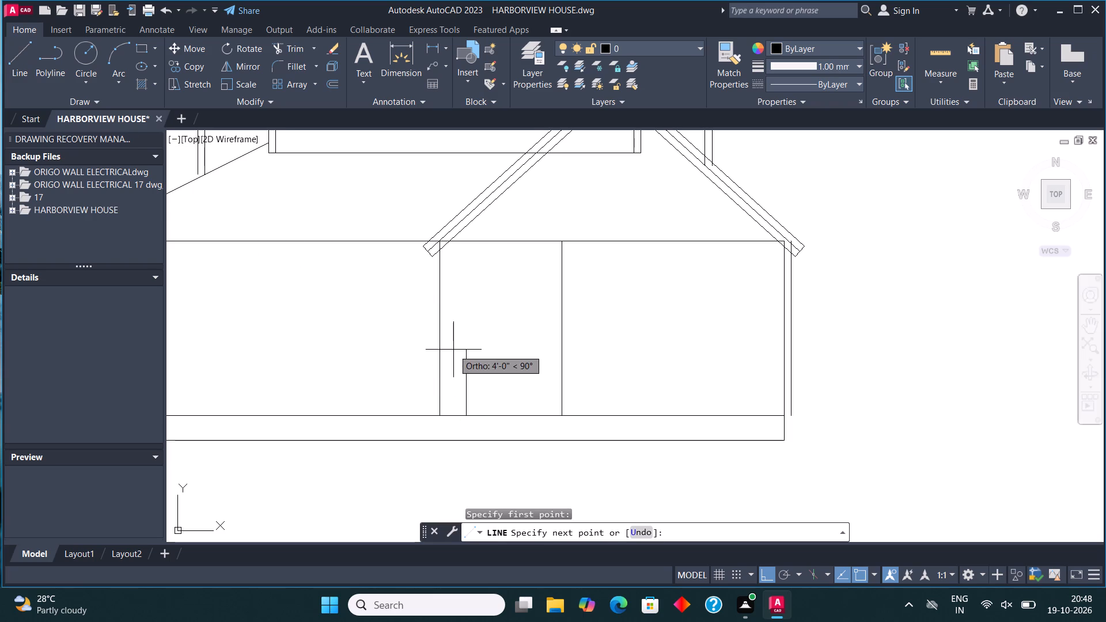
pyautogui.scroll(1, 453, 350)
pyautogui.click(459, 335)
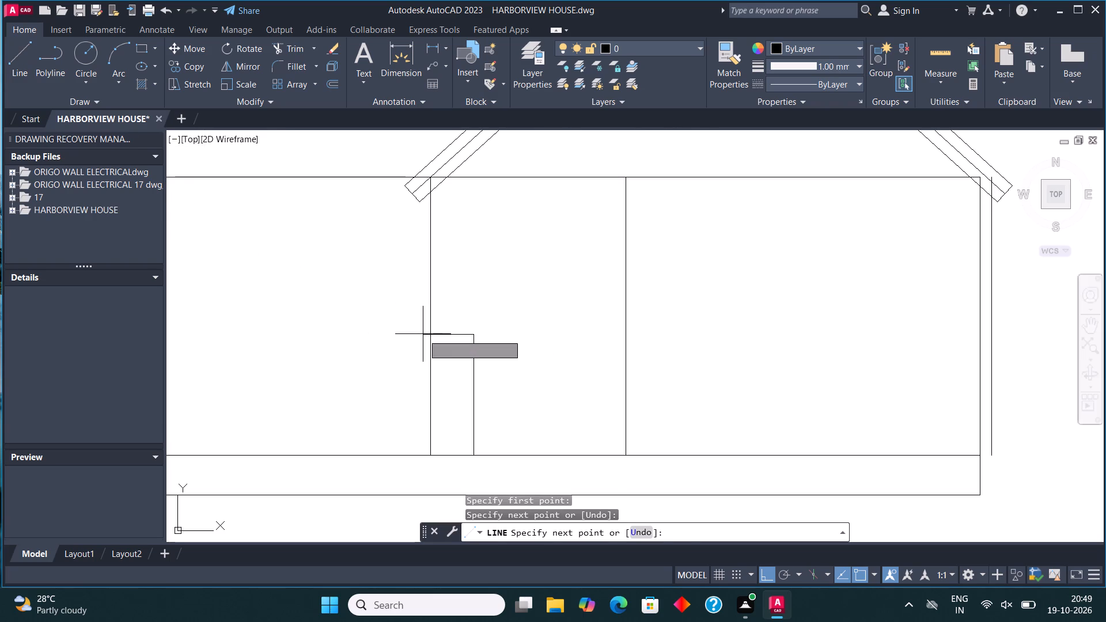
pyautogui.click(423, 335)
pyautogui.press('Escape')
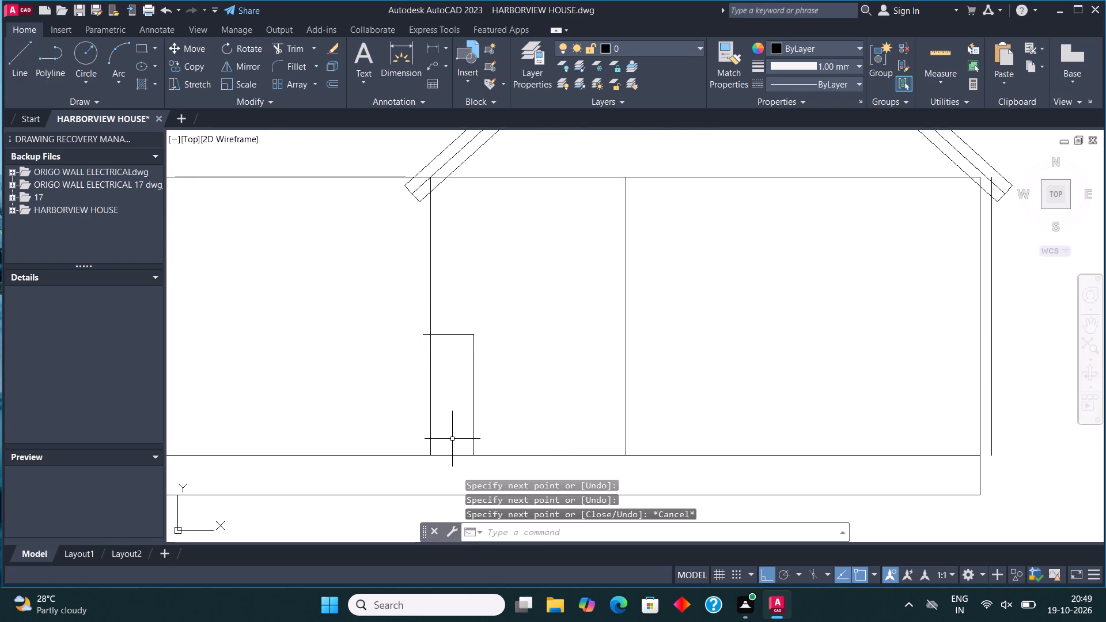
# Trim the end of the pier's top line that overshoots the left post line.
pyautogui.click(307, 47)
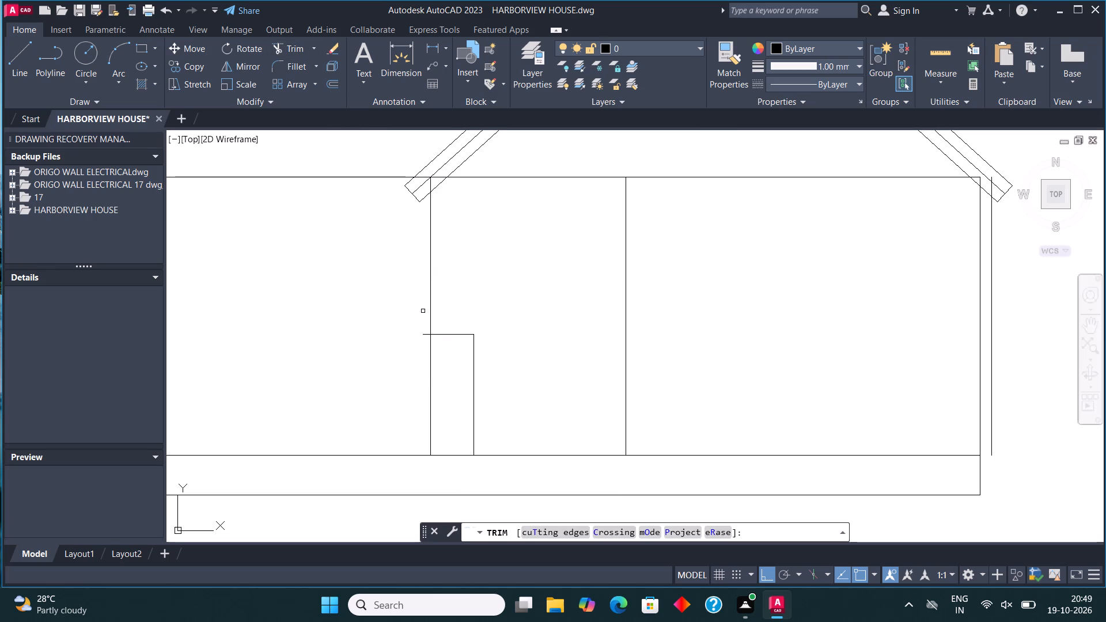
pyautogui.click(425, 336)
pyautogui.press('Escape')
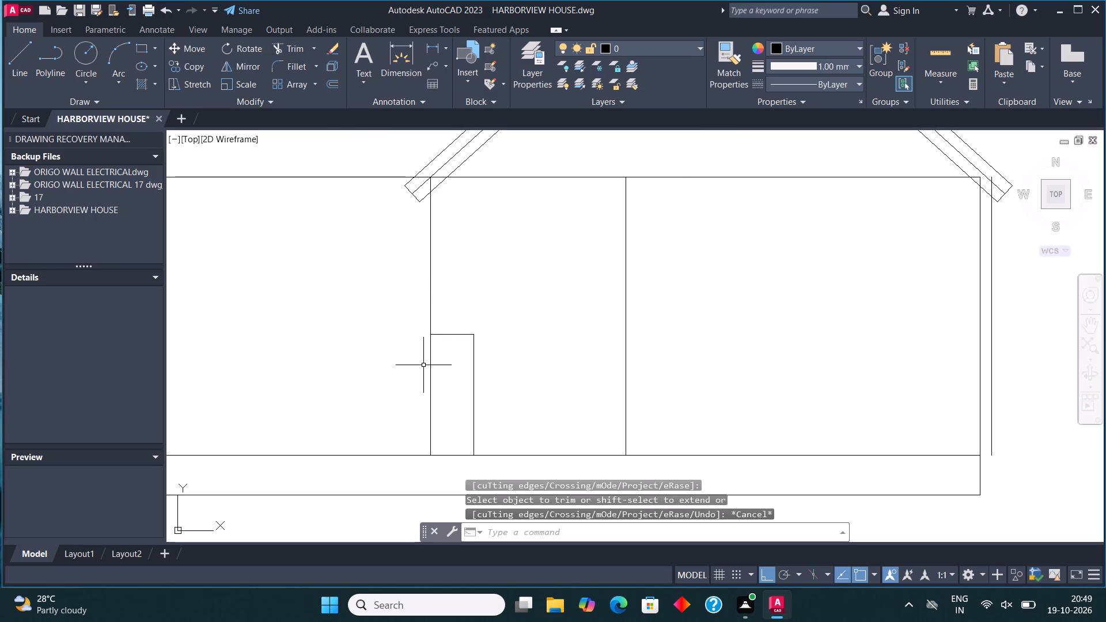
# Copy the pier's top and side lines from the left post line to the middle post line at the same height.
pyautogui.moveTo(631, 392); pyautogui.dragTo(578, 362, button='middle')
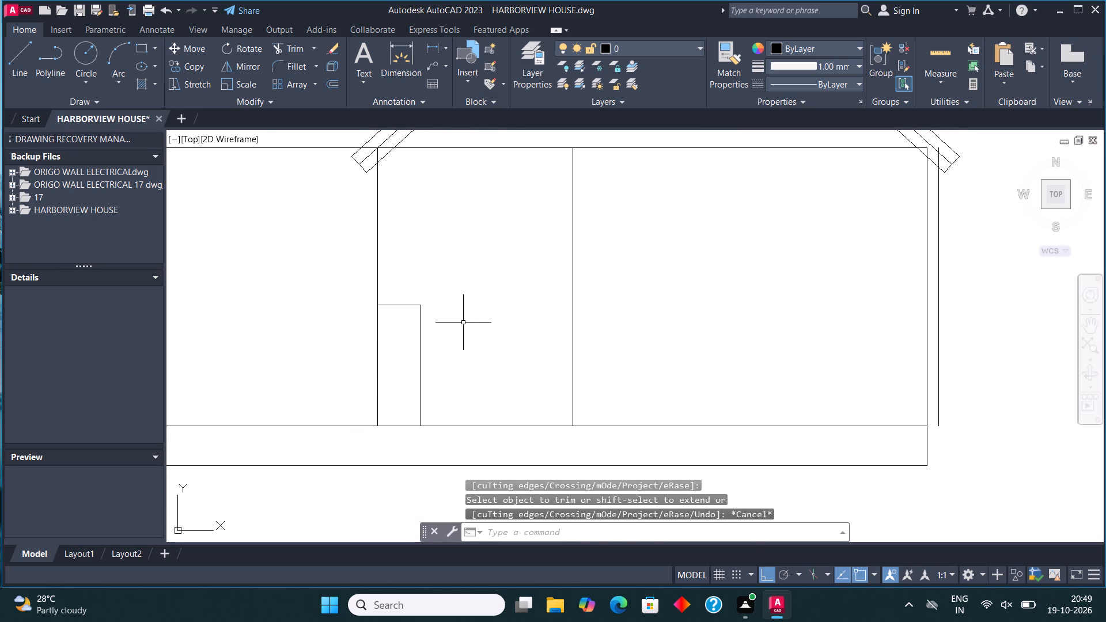
pyautogui.click(438, 340)
pyautogui.click(410, 285)
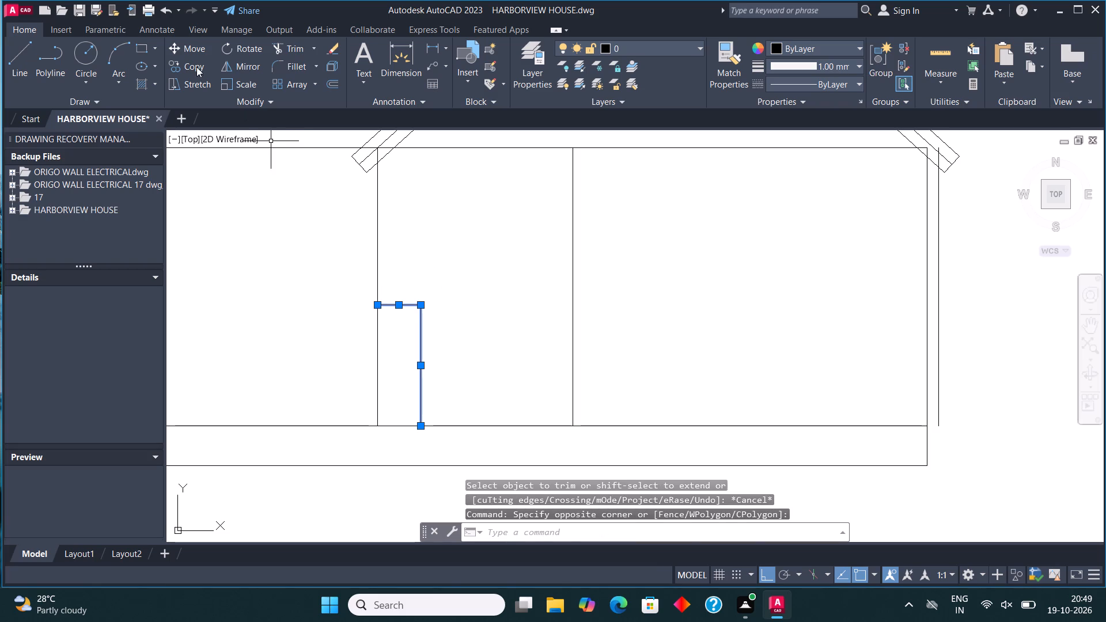
pyautogui.click(196, 67)
pyautogui.click(376, 305)
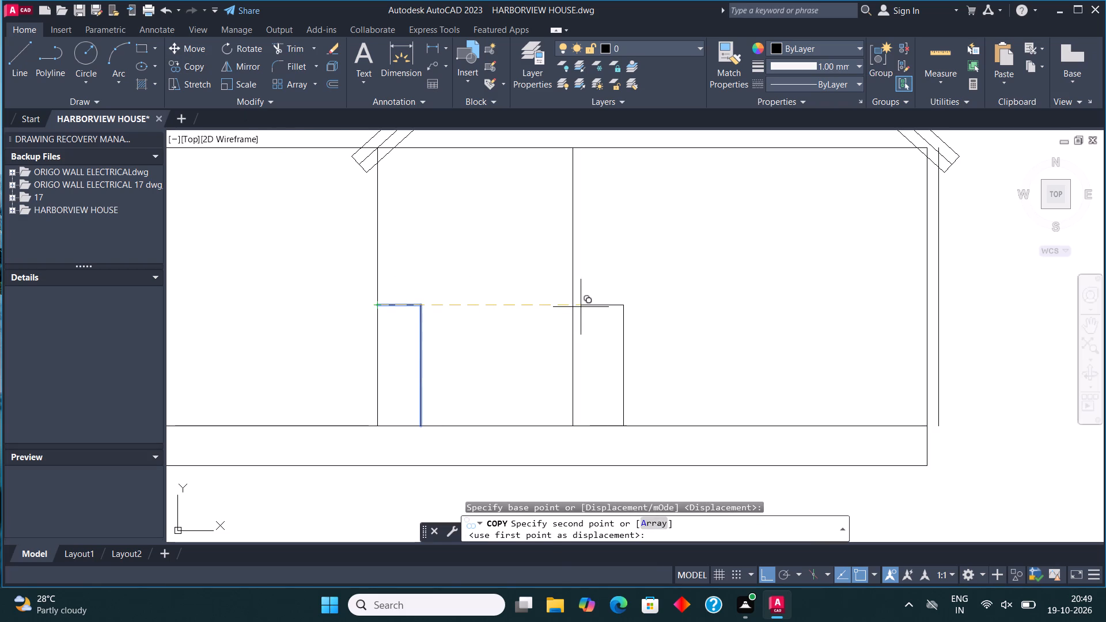
pyautogui.click(570, 308)
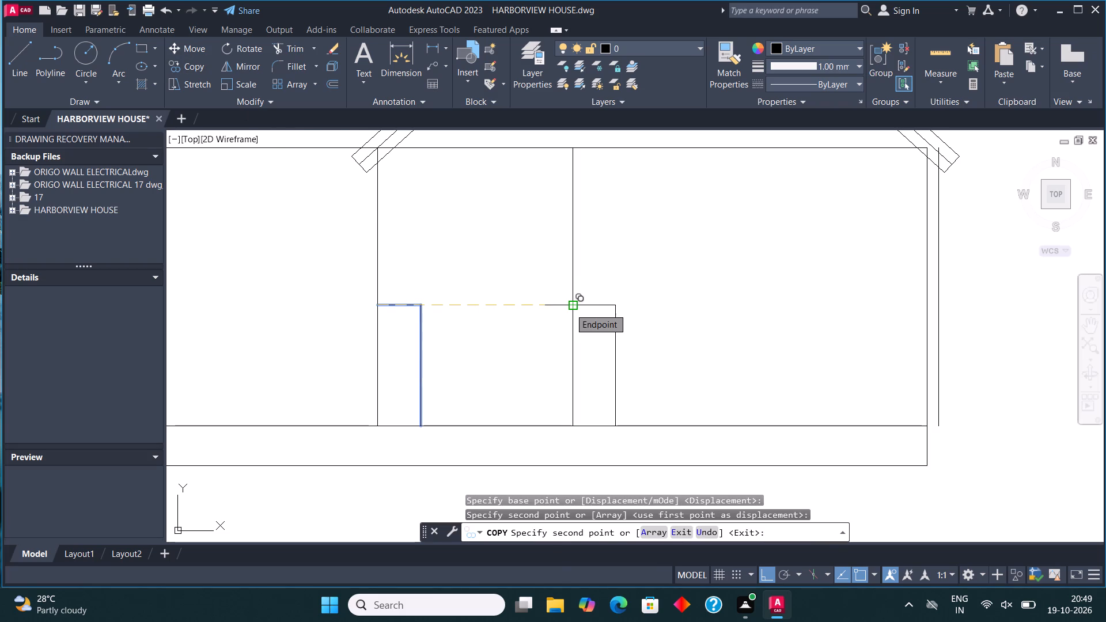
pyautogui.press('Escape')
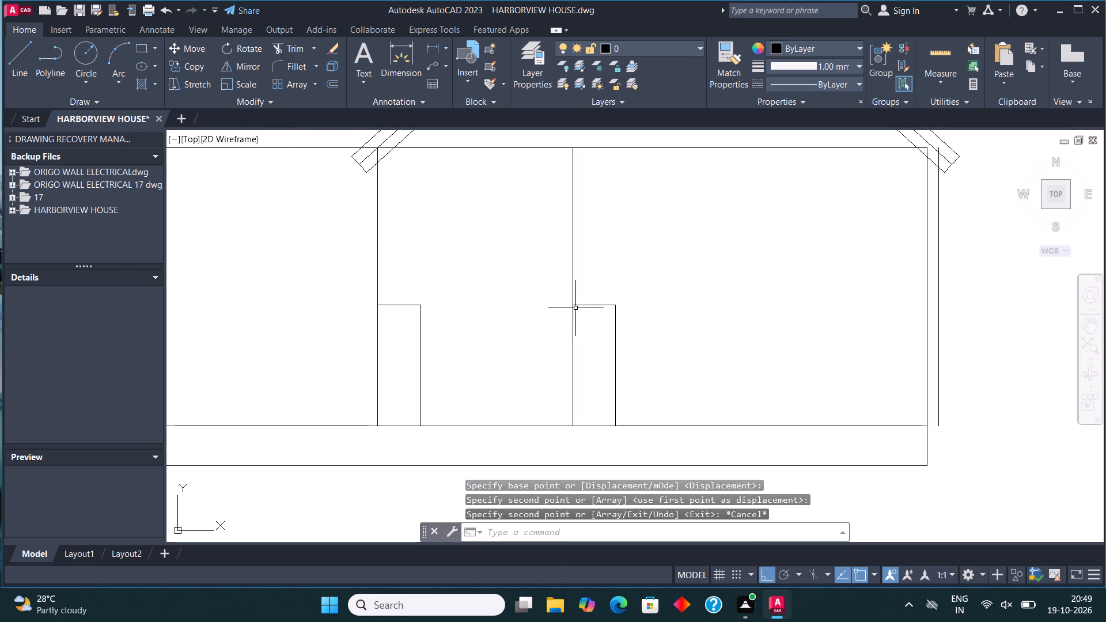
# Copy the middle pier's top line to the right wall's inner line so its right end meets that line.
pyautogui.click(603, 302)
pyautogui.click(599, 317)
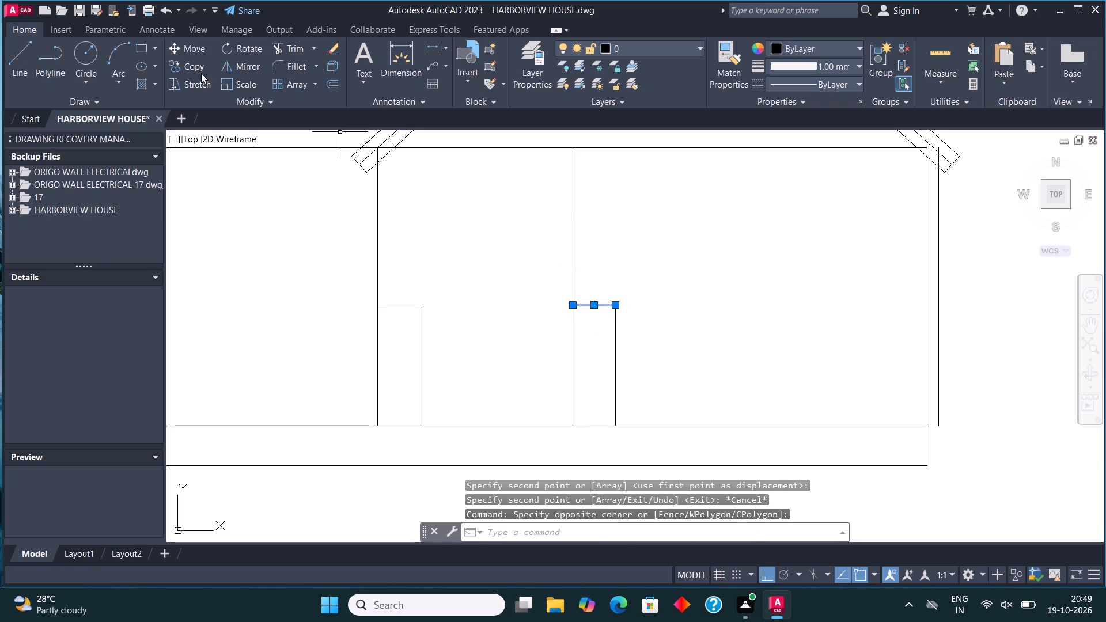
pyautogui.click(198, 67)
pyautogui.click(616, 302)
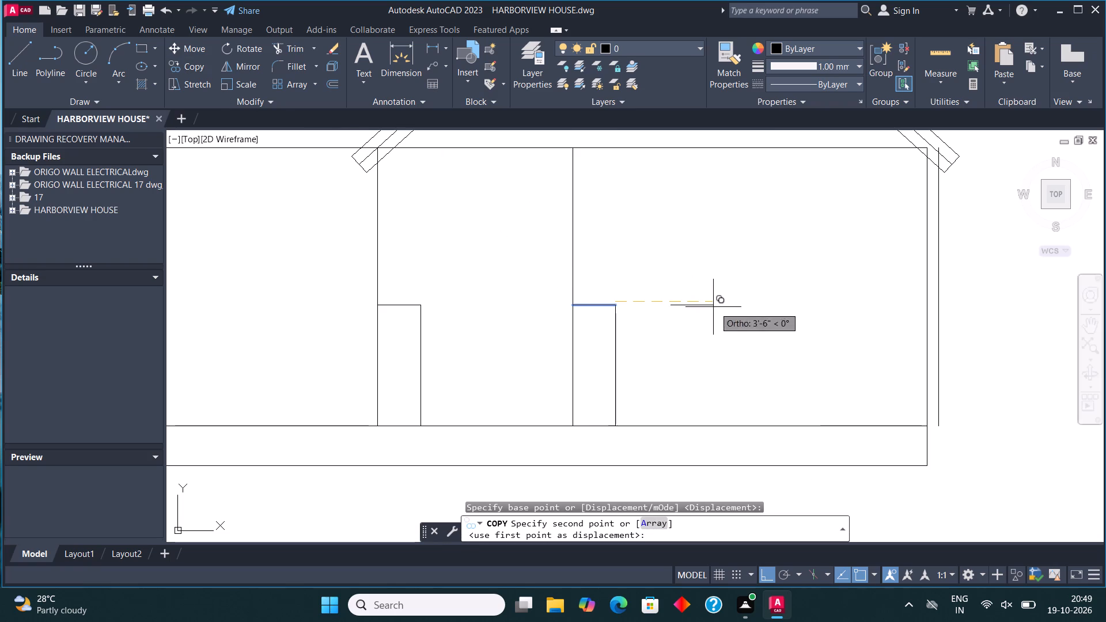
pyautogui.click(923, 306)
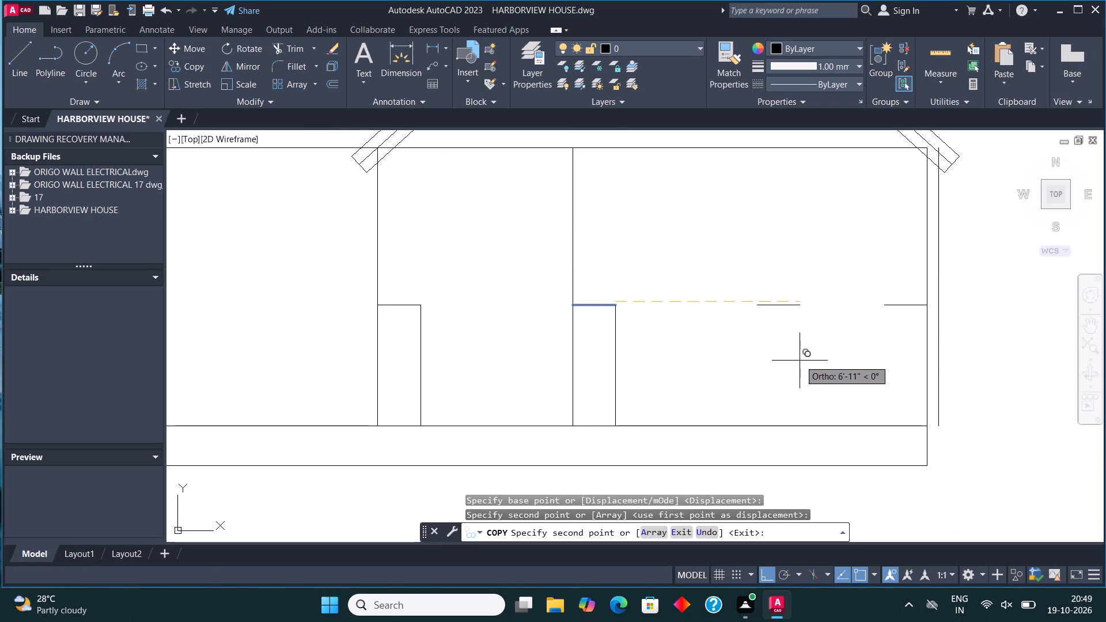
pyautogui.press('Escape')
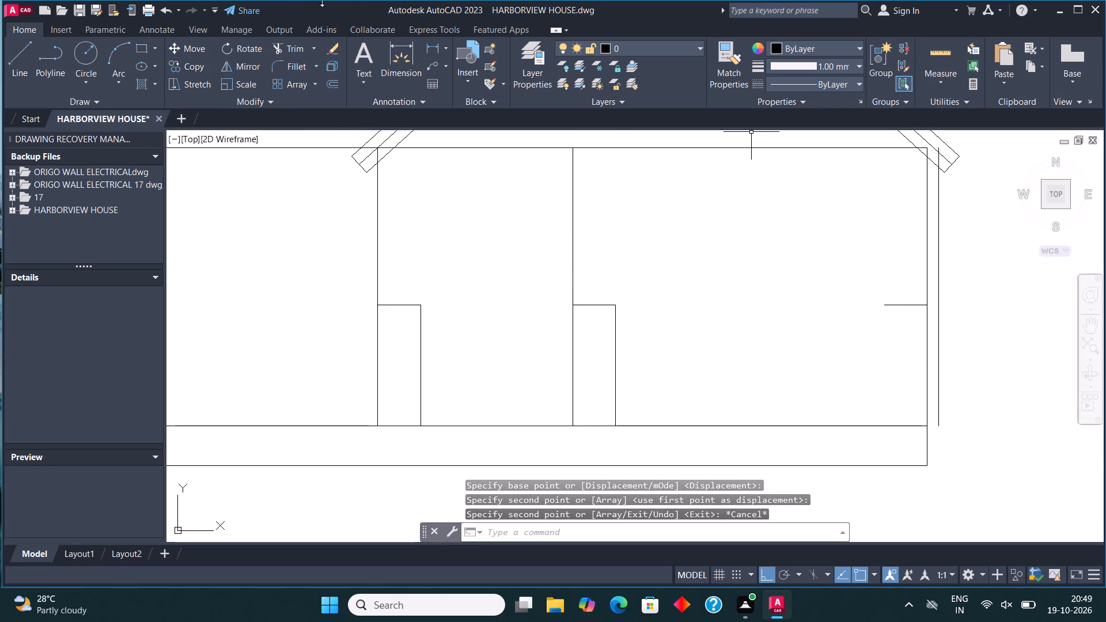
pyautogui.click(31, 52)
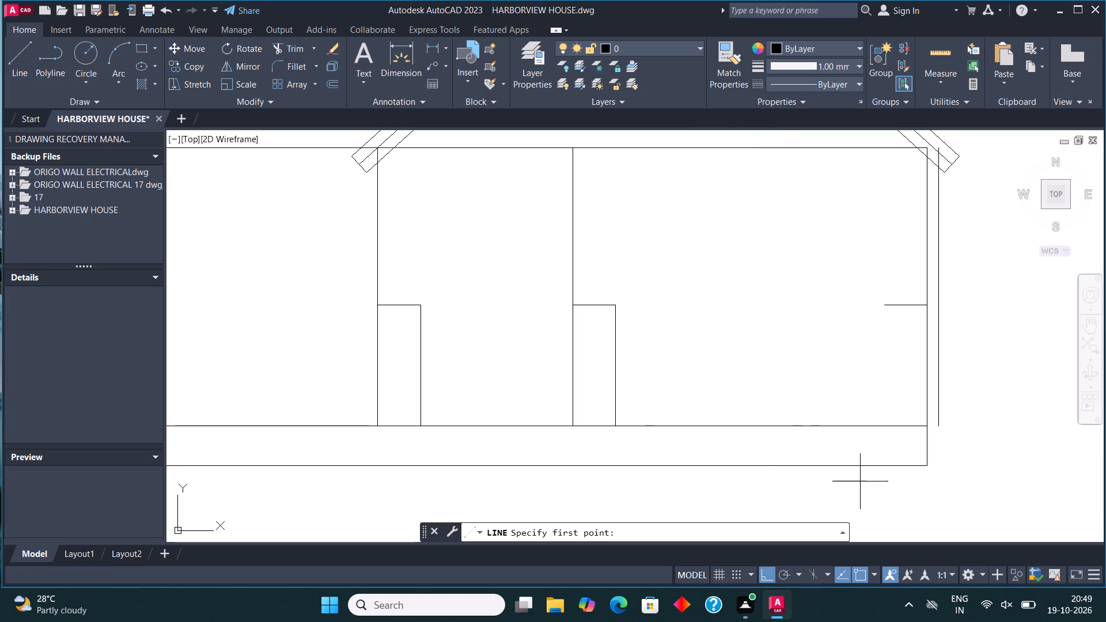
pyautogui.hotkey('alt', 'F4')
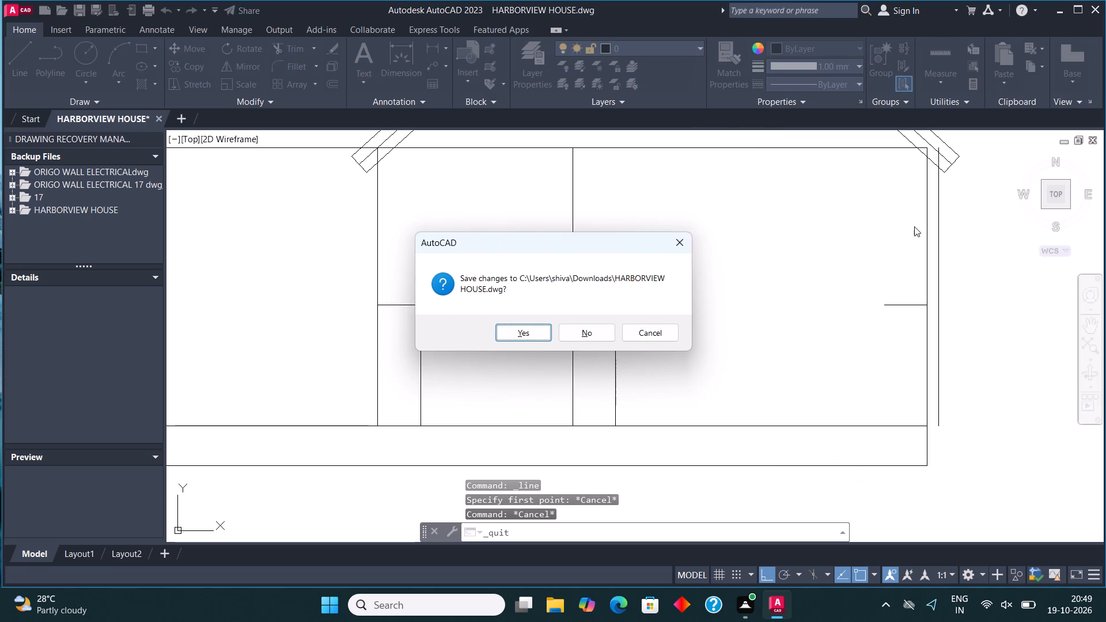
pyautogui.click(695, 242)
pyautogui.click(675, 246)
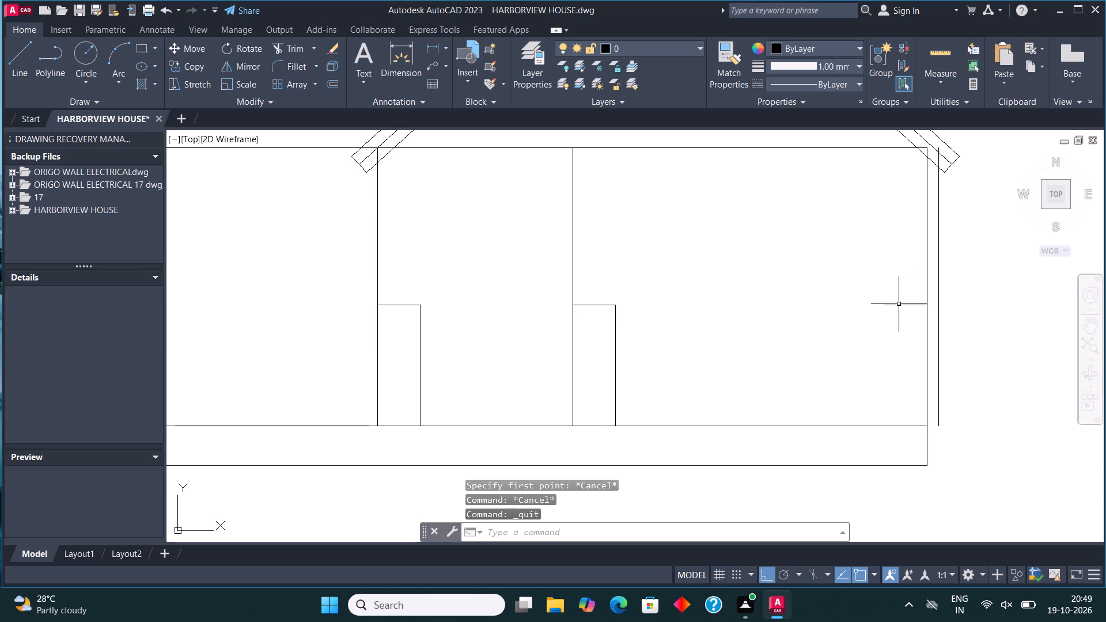
# Draw the right pier's side line from the free end of its top line straight down to the plinth's top line.
pyautogui.click(20, 60)
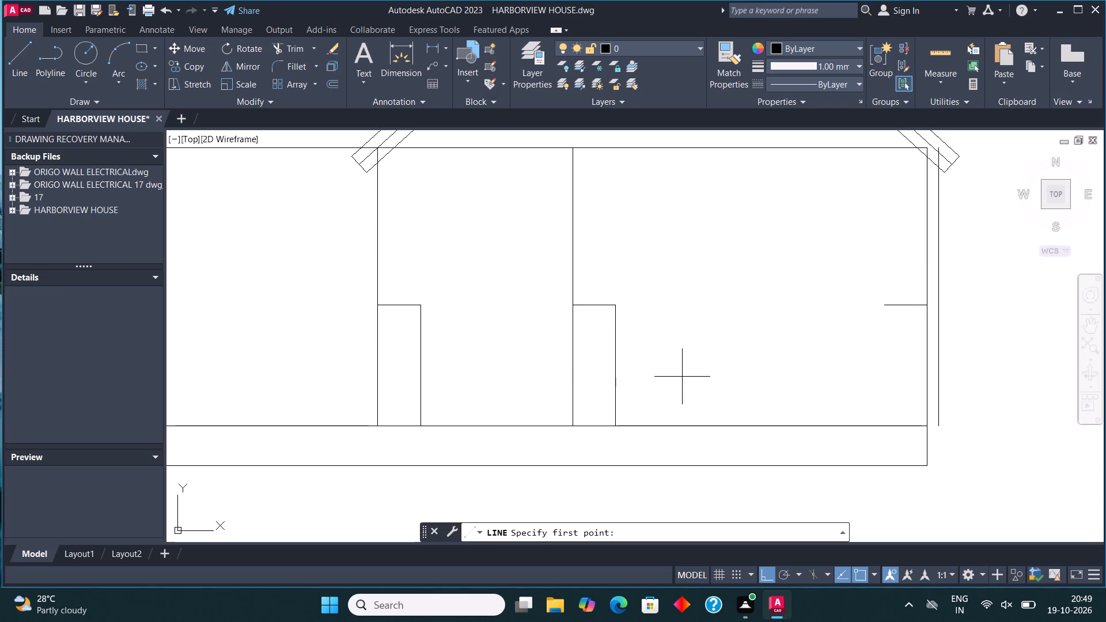
pyautogui.click(882, 304)
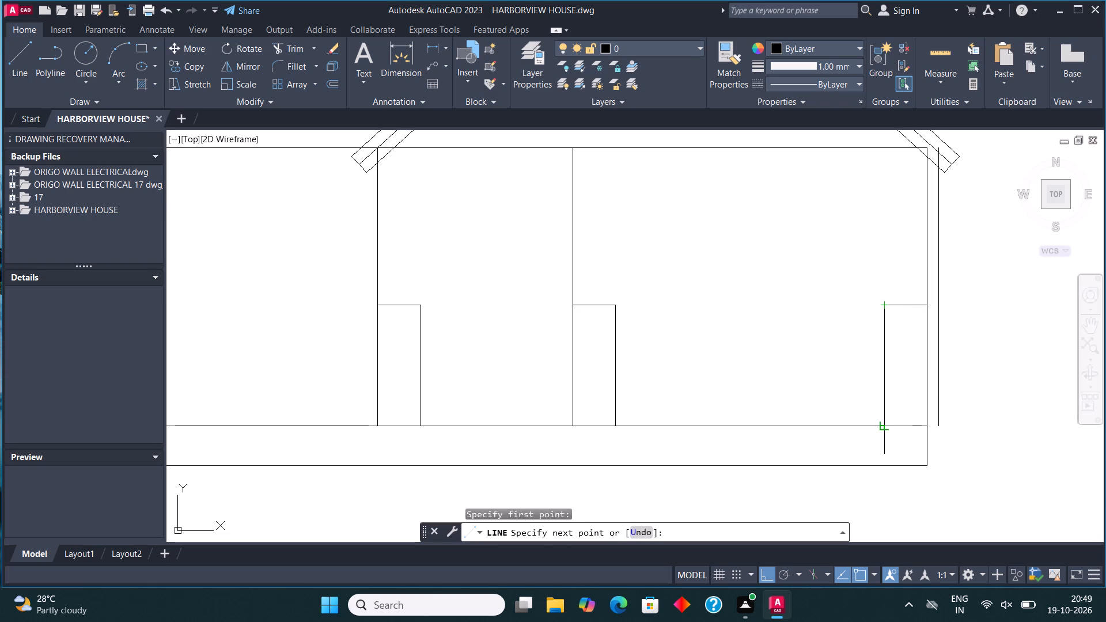
pyautogui.click(888, 424)
pyautogui.press('Escape')
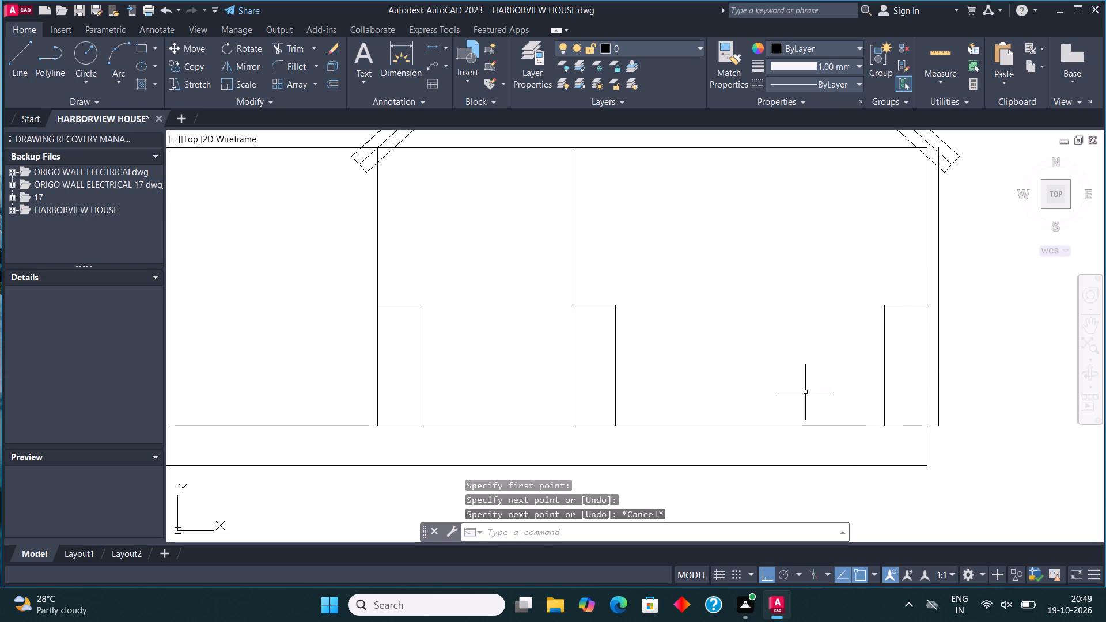
# Trim away the outer right wall line under the lower gable and the wall and eave line ends inside the right rake band.
pyautogui.scroll(-2, 798, 384)
pyautogui.moveTo(838, 418); pyautogui.dragTo(828, 388, button='middle')
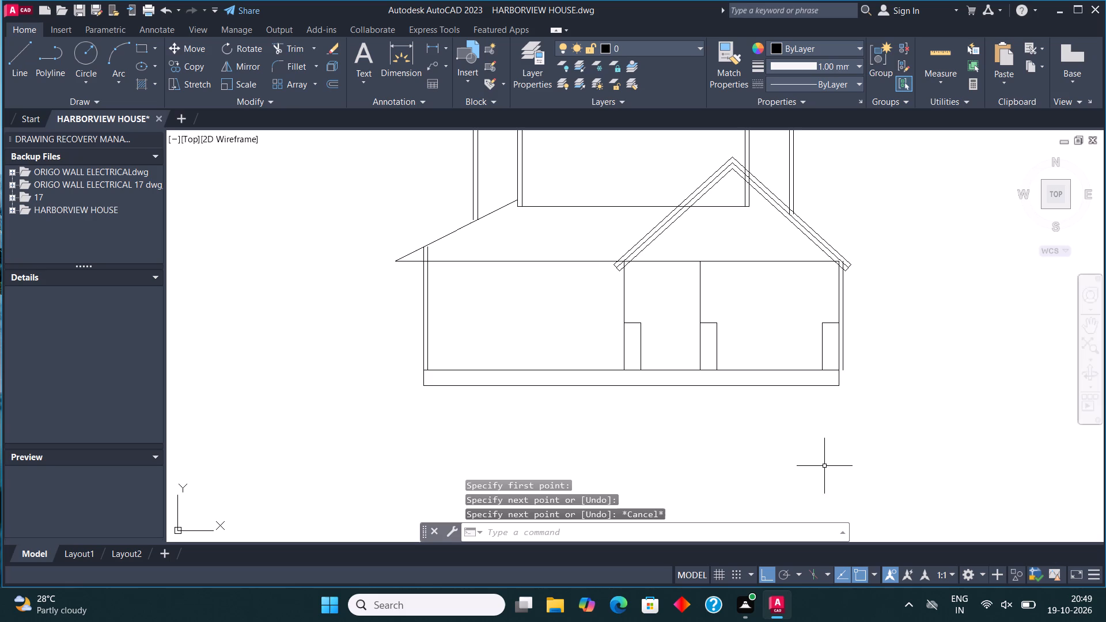
pyautogui.moveTo(704, 408); pyautogui.dragTo(682, 409, button='middle')
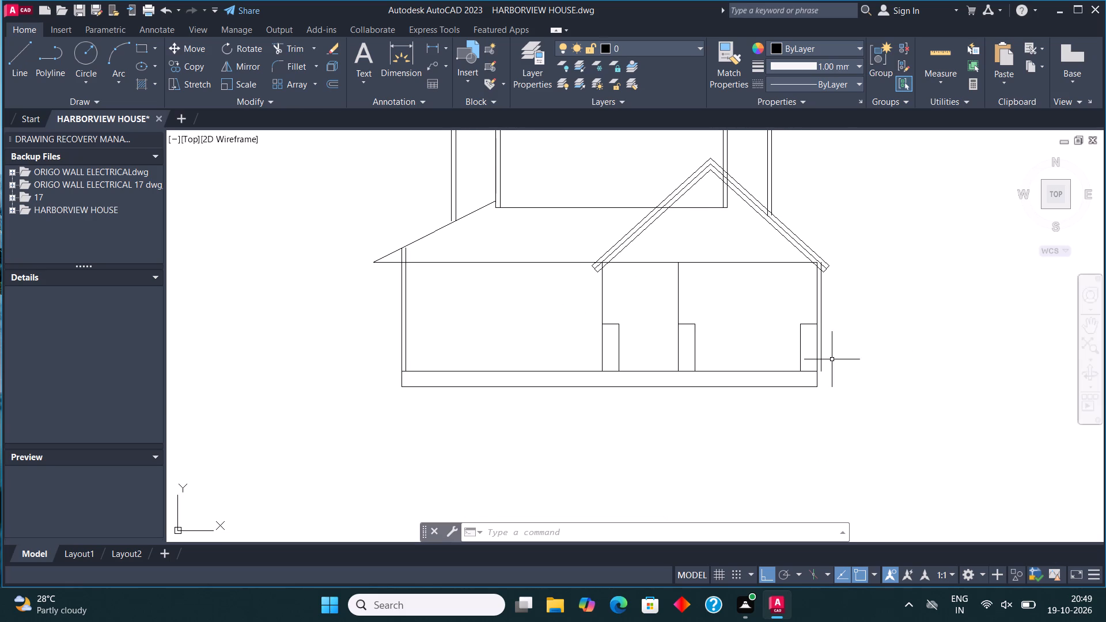
pyautogui.scroll(1, 832, 359)
pyautogui.moveTo(832, 359); pyautogui.dragTo(823, 382, button='middle')
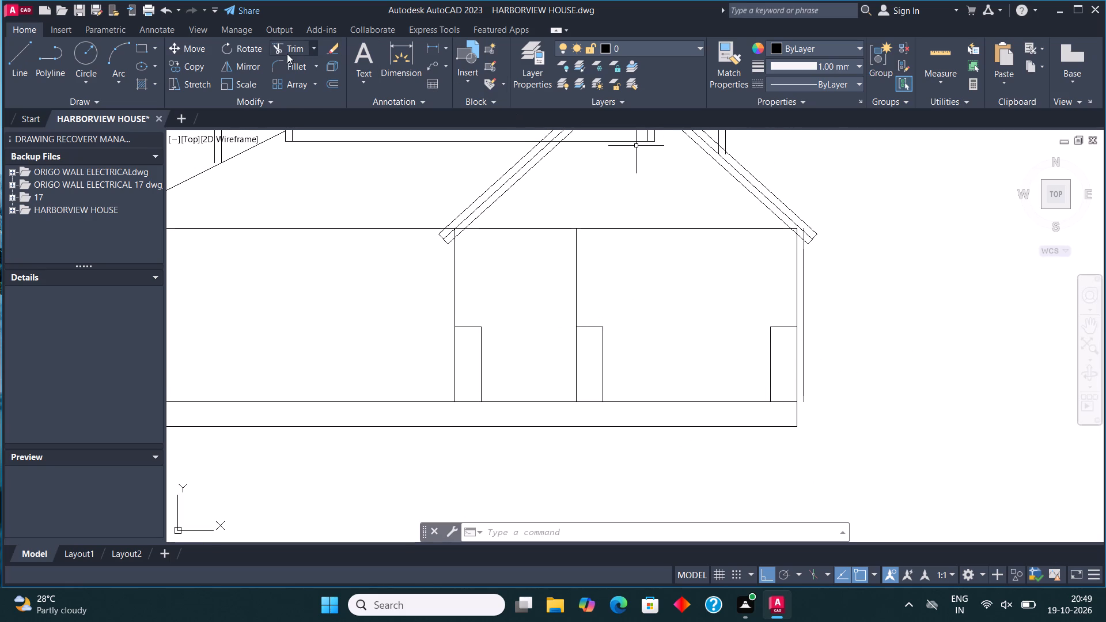
pyautogui.click(287, 54)
pyautogui.click(802, 333)
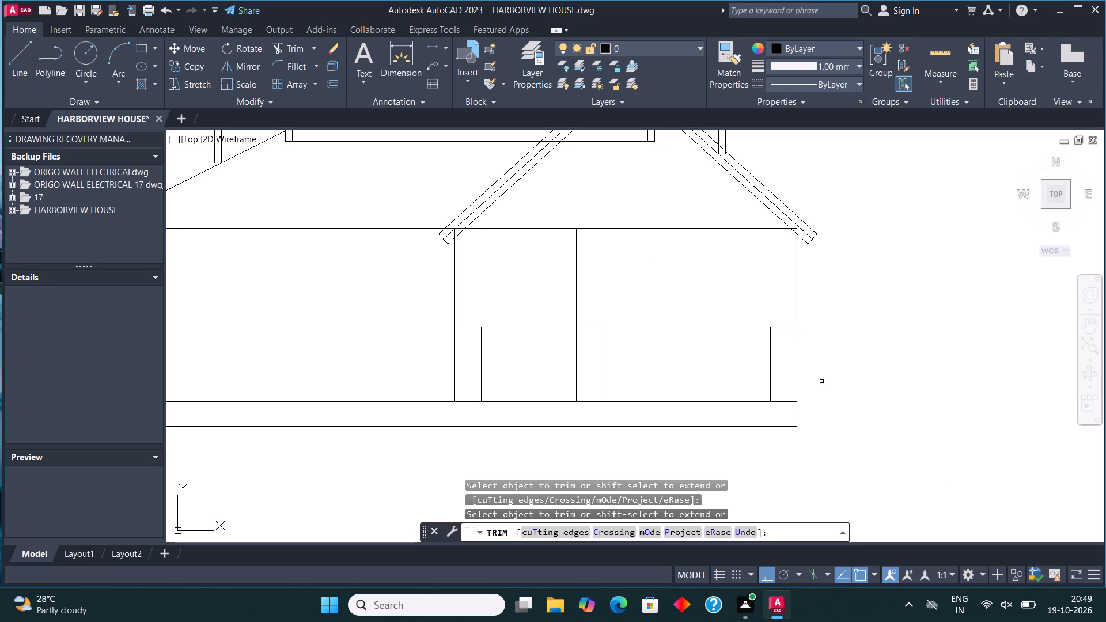
pyautogui.scroll(4, 806, 238)
pyautogui.click(789, 242)
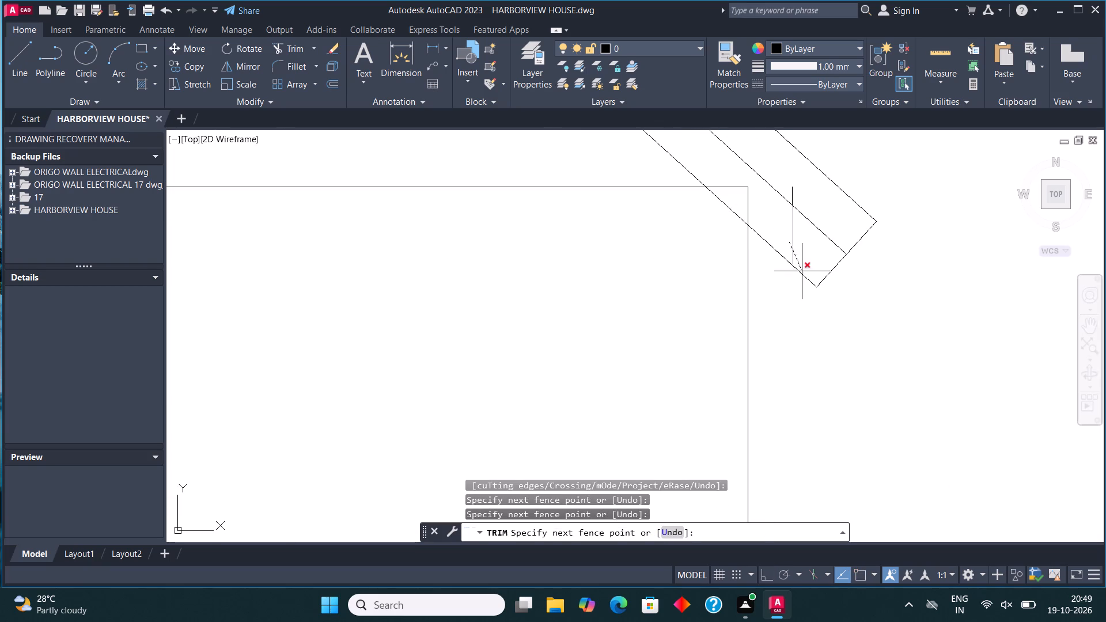
pyautogui.click(802, 273)
pyautogui.click(791, 195)
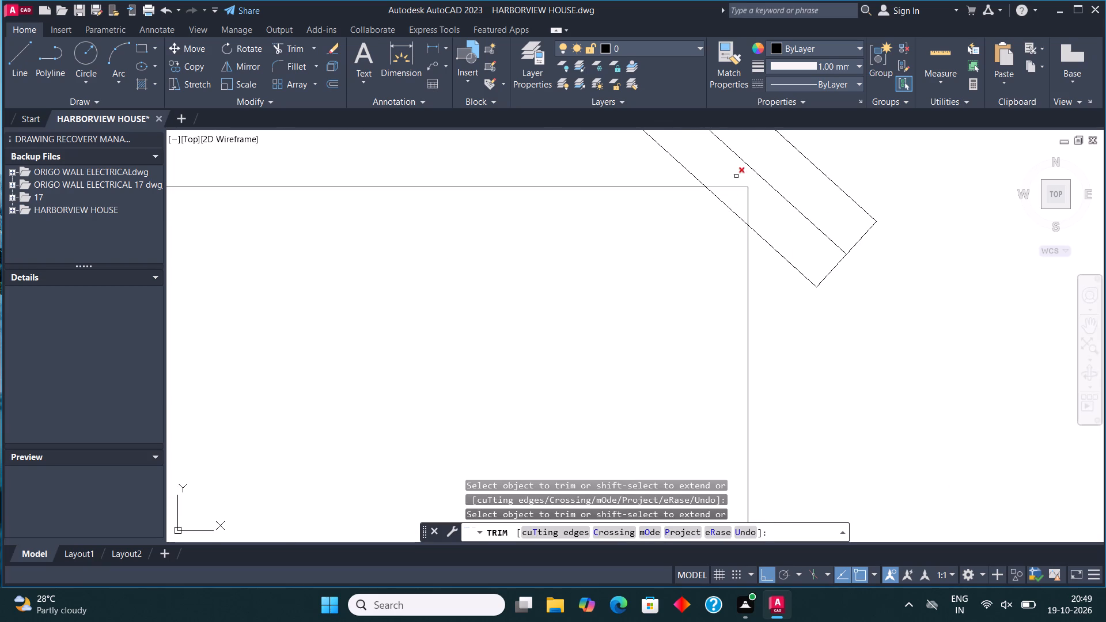
pyautogui.moveTo(735, 176); pyautogui.dragTo(760, 221)
# Trim the left post line and horizontal eave line where they cross the lower gable's left rake band.
pyautogui.scroll(-4, 770, 273)
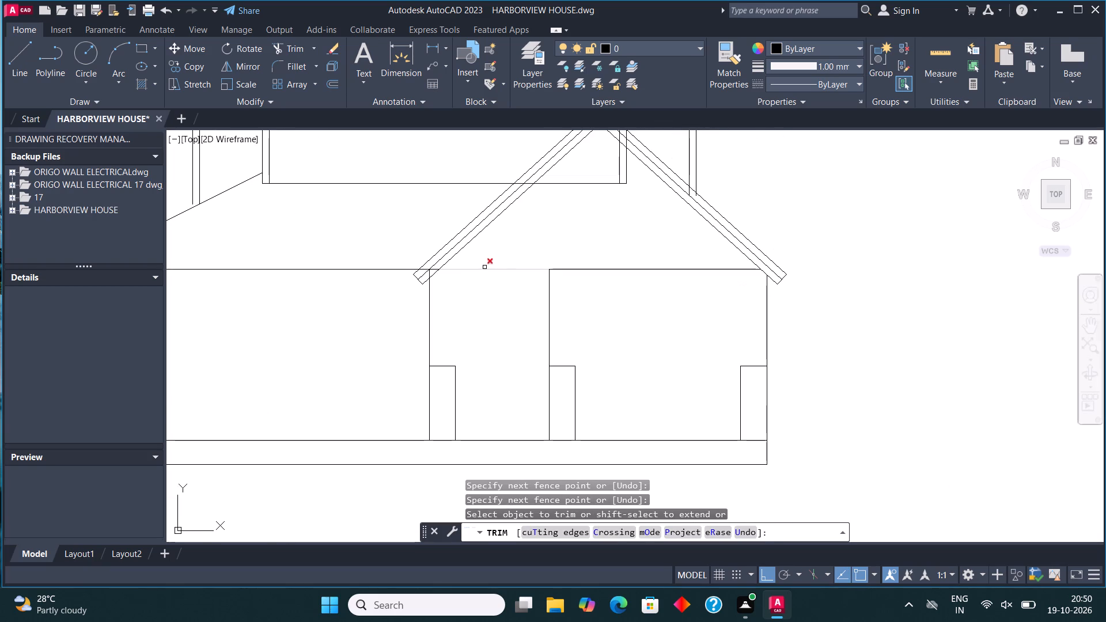
pyautogui.scroll(4, 407, 274)
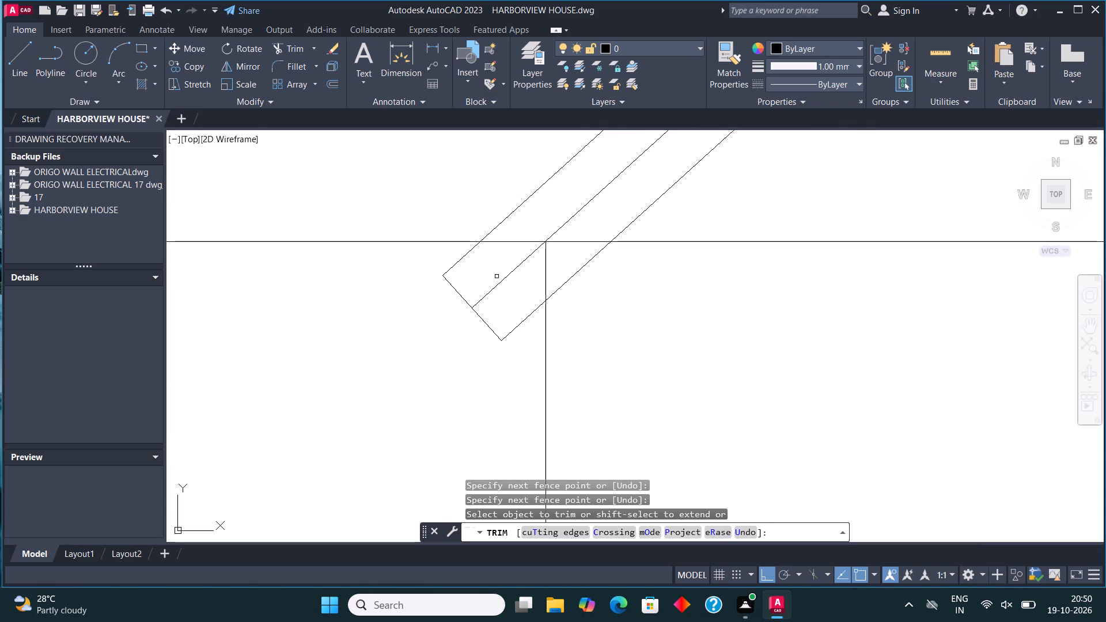
pyautogui.moveTo(527, 282); pyautogui.dragTo(592, 217)
pyautogui.moveTo(509, 255); pyautogui.dragTo(509, 236)
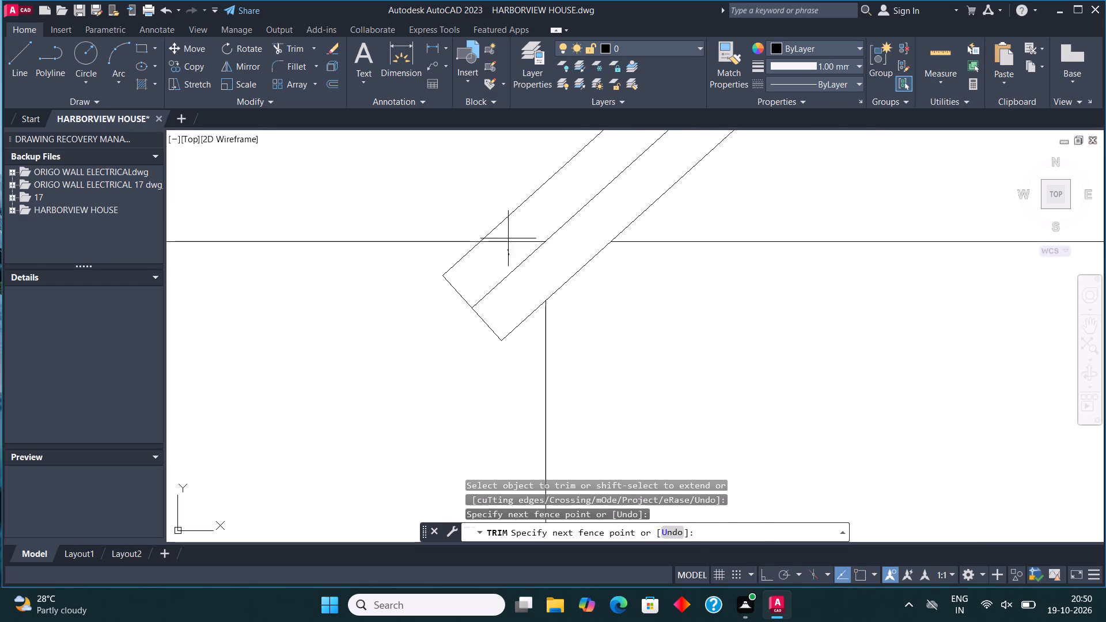
pyautogui.moveTo(509, 236); pyautogui.dragTo(531, 224)
# Trim the upper storey's two left wall lines back to the underside of the upper gable's left rake.
pyautogui.scroll(-4, 528, 295)
pyautogui.scroll(-1, 775, 282)
pyautogui.moveTo(778, 283); pyautogui.dragTo(737, 336, button='middle')
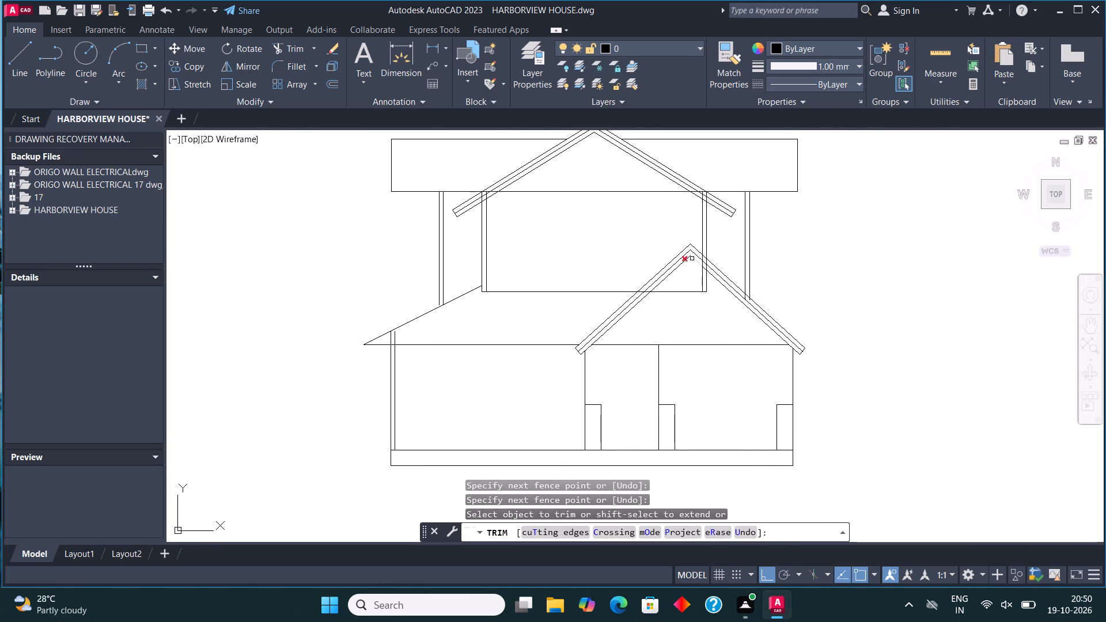
pyautogui.scroll(4, 487, 196)
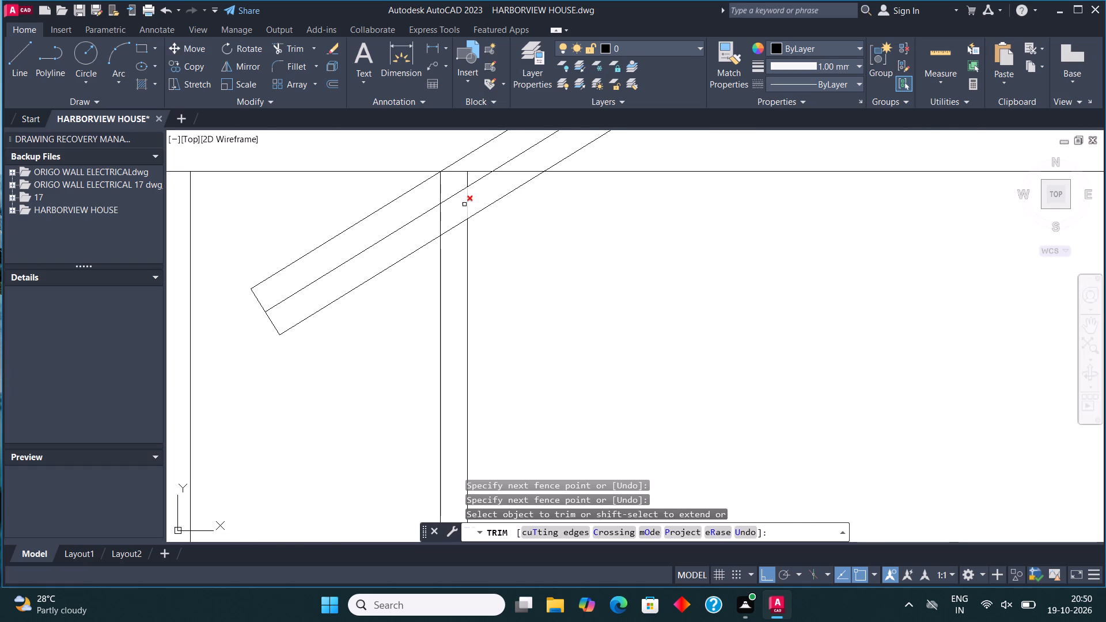
pyautogui.click(464, 204)
pyautogui.click(482, 203)
pyautogui.click(467, 177)
pyautogui.click(437, 192)
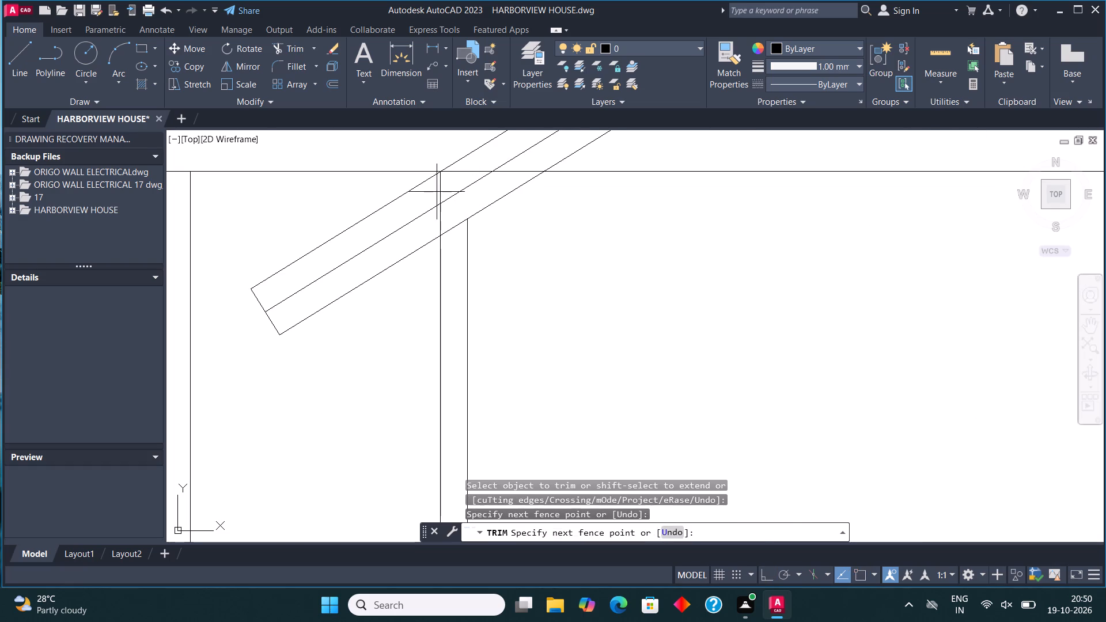
pyautogui.click(452, 181)
pyautogui.click(442, 224)
pyautogui.click(438, 219)
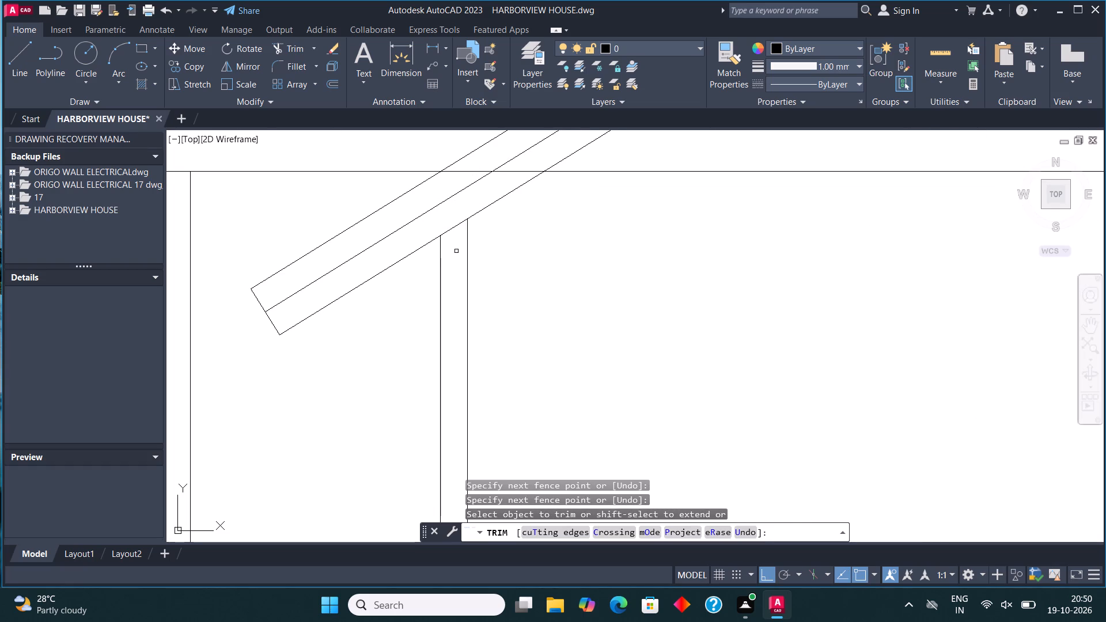
# Trim the main roof's bottom line where it passes through the upper gable's left rake band.
pyautogui.scroll(-2, 466, 285)
pyautogui.scroll(3, 476, 244)
pyautogui.click(462, 221)
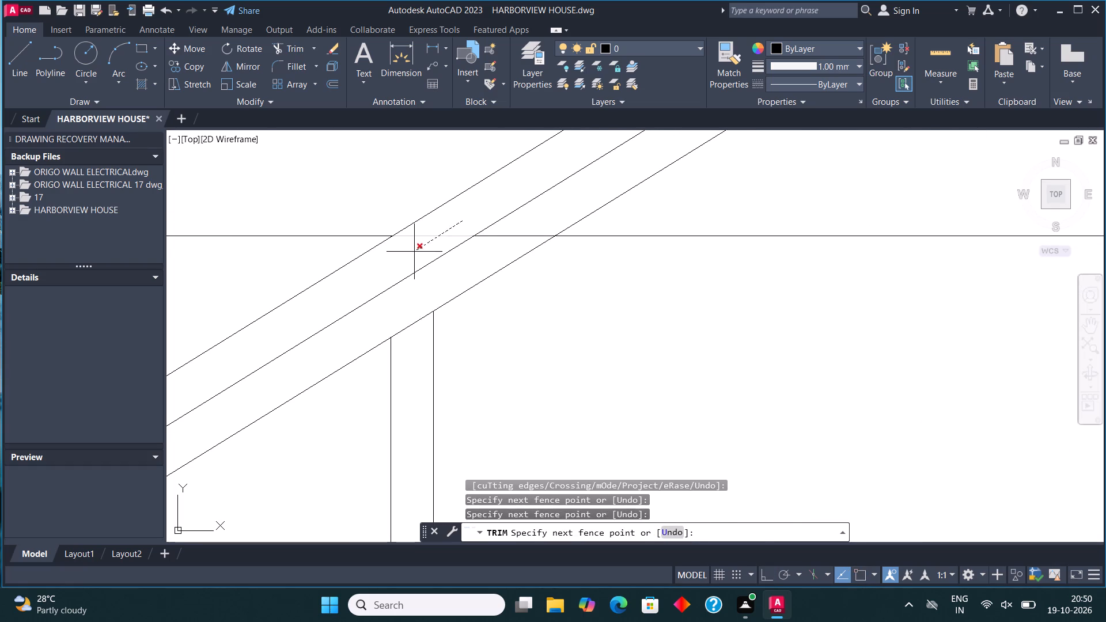
pyautogui.click(414, 252)
pyautogui.click(507, 230)
pyautogui.click(465, 267)
pyautogui.scroll(-3, 457, 269)
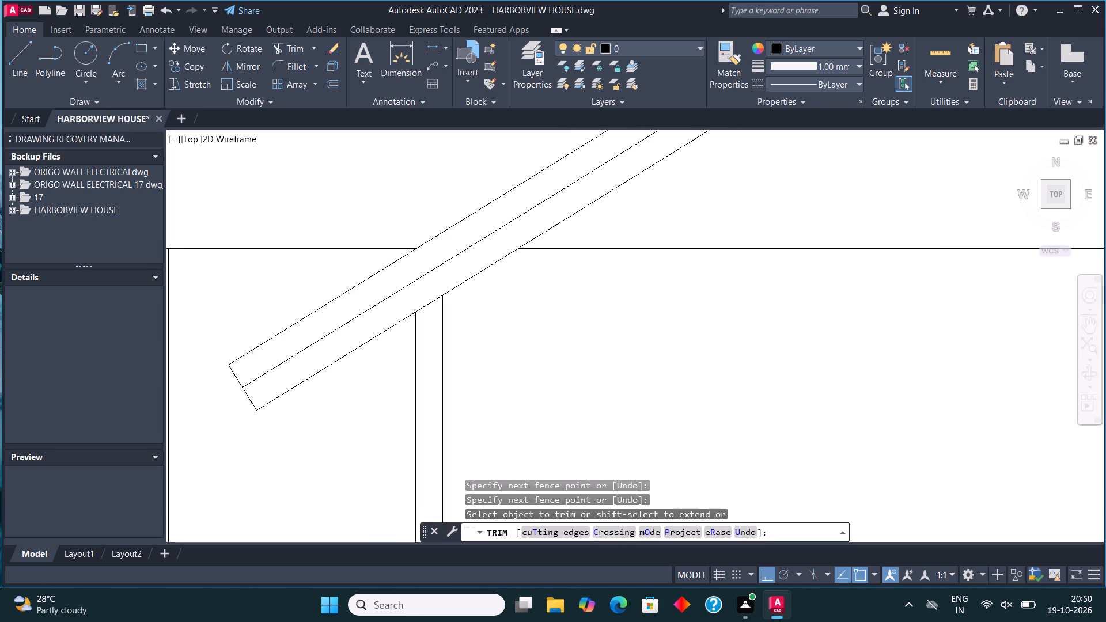
# Trim the right wall lines and the main roof's bottom line out of the upper gable's right rake band.
pyautogui.scroll(-2, 456, 270)
pyautogui.scroll(4, 686, 271)
pyautogui.moveTo(532, 276); pyautogui.dragTo(584, 308)
pyautogui.moveTo(535, 247); pyautogui.dragTo(581, 274)
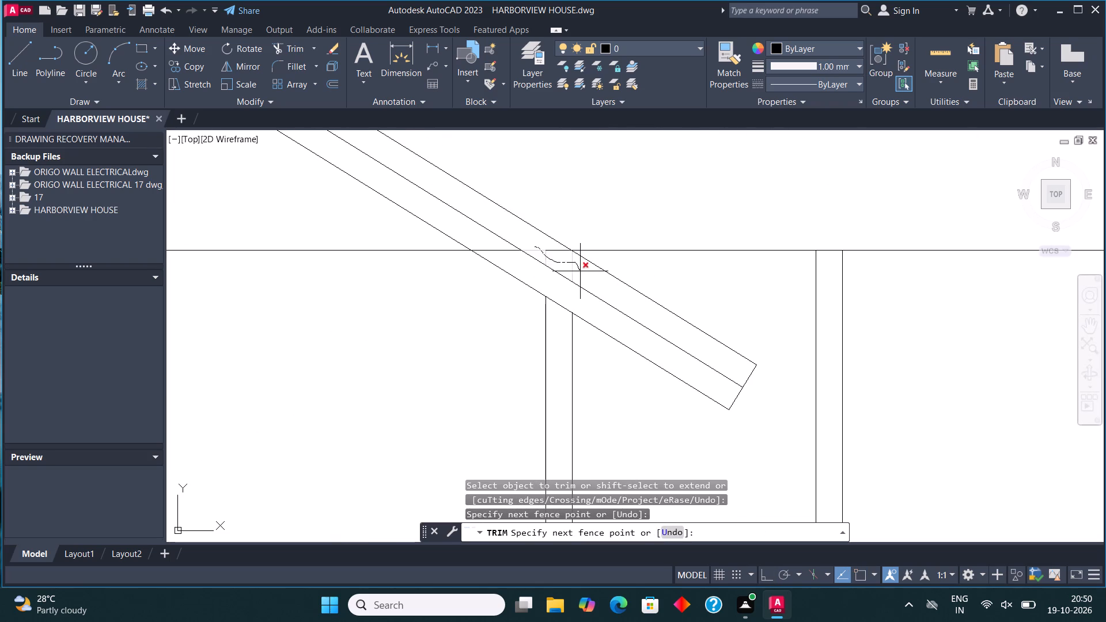
pyautogui.moveTo(581, 274); pyautogui.dragTo(581, 276)
pyautogui.click(554, 253)
pyautogui.click(551, 249)
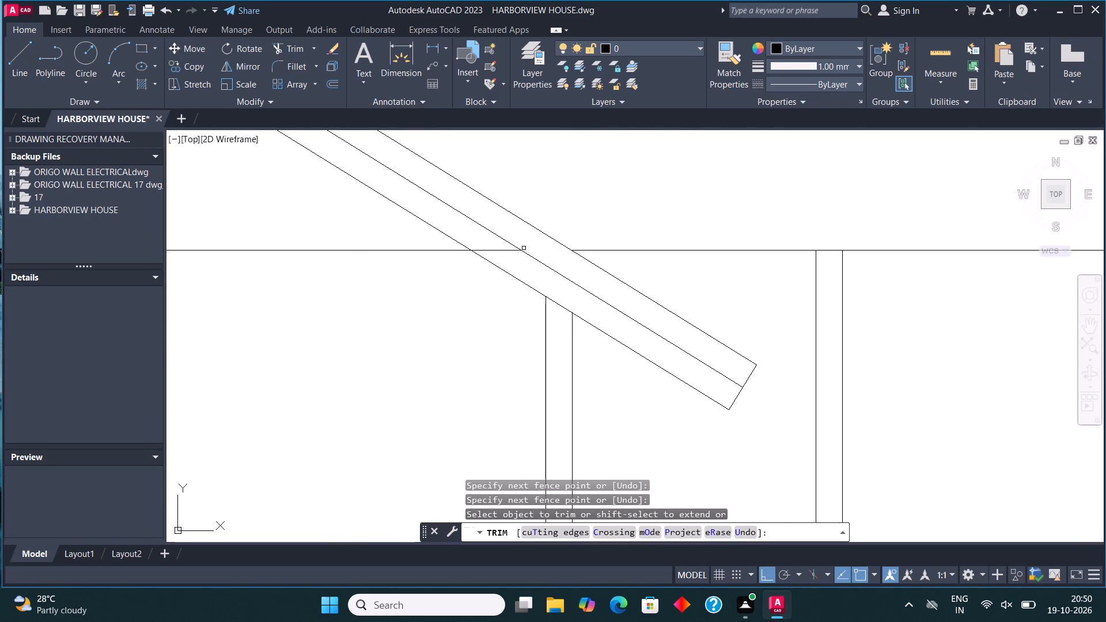
pyautogui.click(504, 251)
pyautogui.scroll(-3, 638, 282)
pyautogui.moveTo(660, 294); pyautogui.dragTo(690, 285, button='middle')
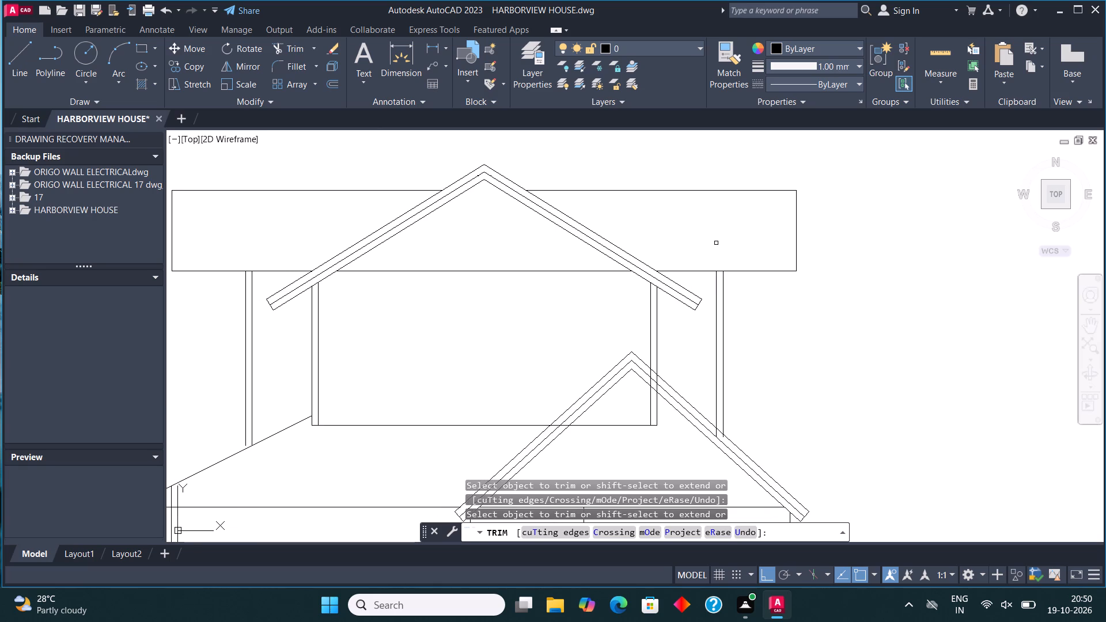
pyautogui.press('Escape')
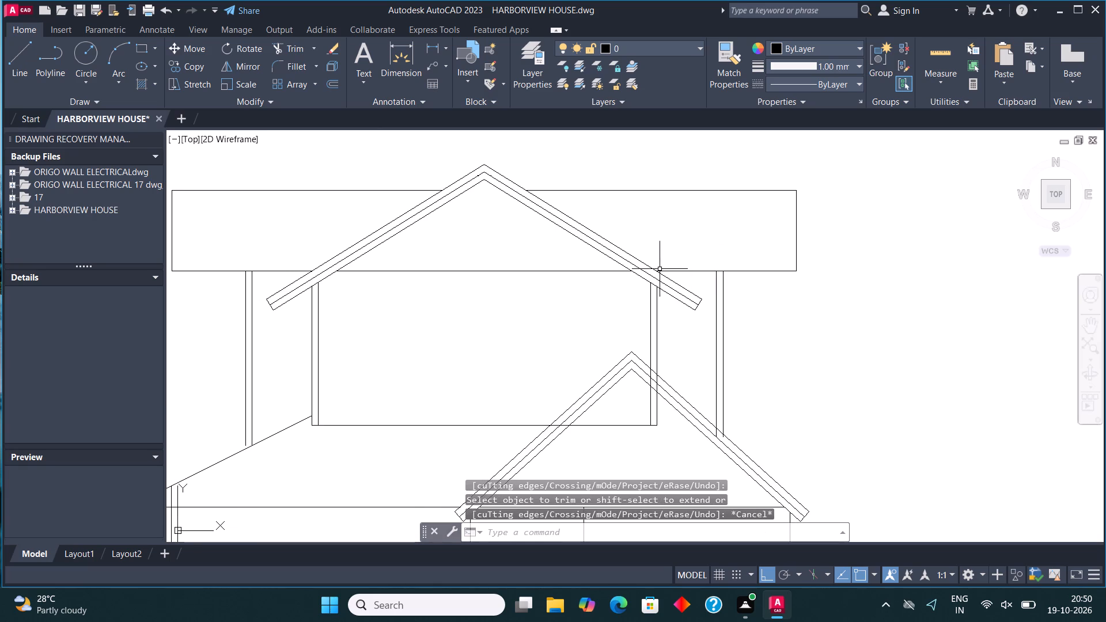
# Trim the lower ends of the outer right upper-storey wall lines that run past the lower gable's right rake.
pyautogui.scroll(-1, 662, 316)
pyautogui.scroll(4, 684, 384)
pyautogui.moveTo(675, 365); pyautogui.dragTo(579, 337, button='middle')
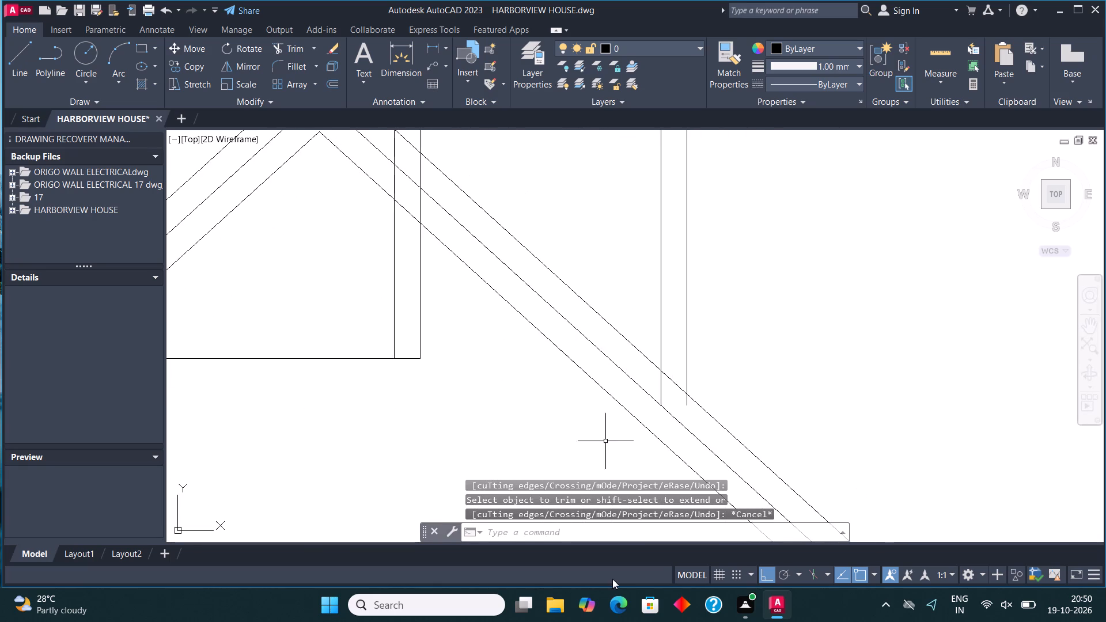
pyautogui.click(294, 39)
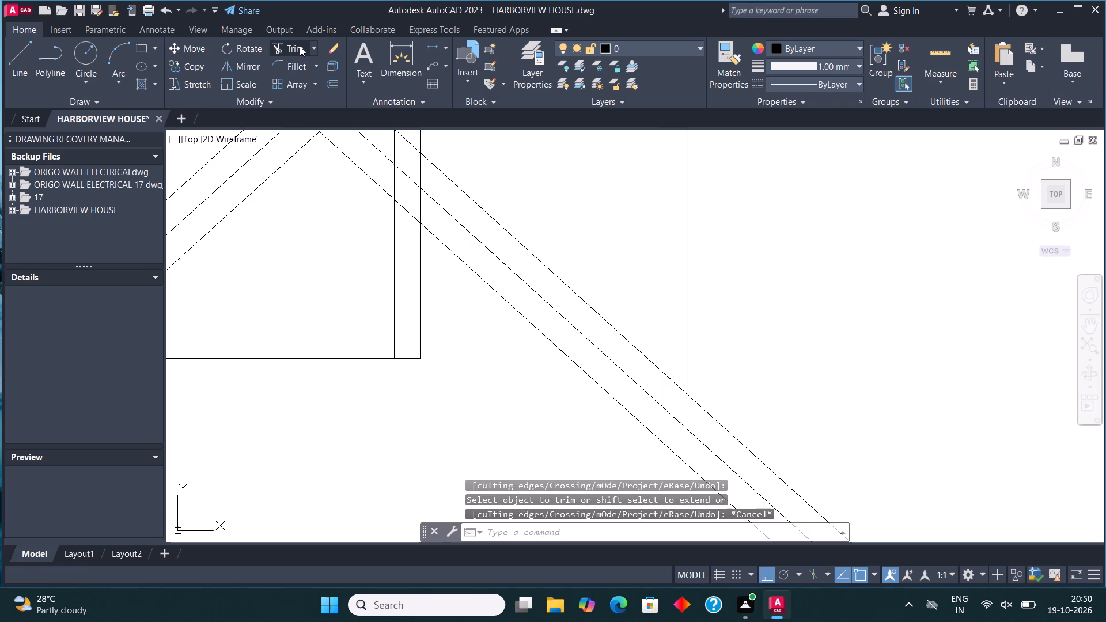
pyautogui.click(300, 46)
pyautogui.click(657, 384)
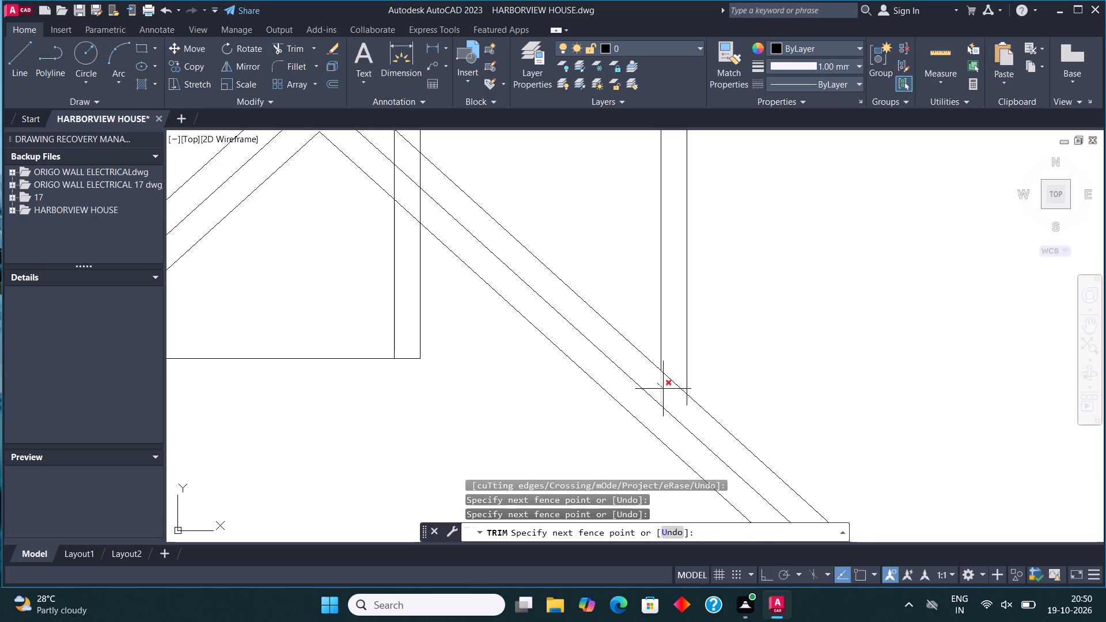
pyautogui.click(683, 405)
pyautogui.click(687, 405)
pyautogui.scroll(-3, 687, 364)
pyautogui.scroll(-1, 578, 370)
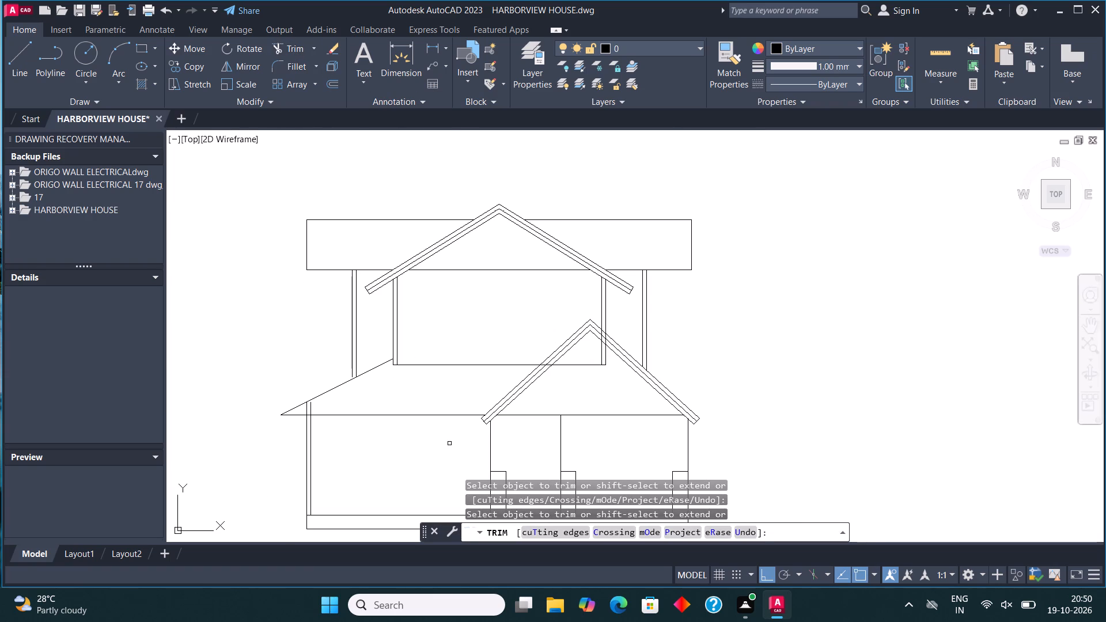
# Trim the ground floor's left wall lines where they extend above the lower roof's eave line.
pyautogui.scroll(3, 305, 422)
pyautogui.moveTo(303, 376); pyautogui.dragTo(404, 376)
pyautogui.scroll(-4, 408, 371)
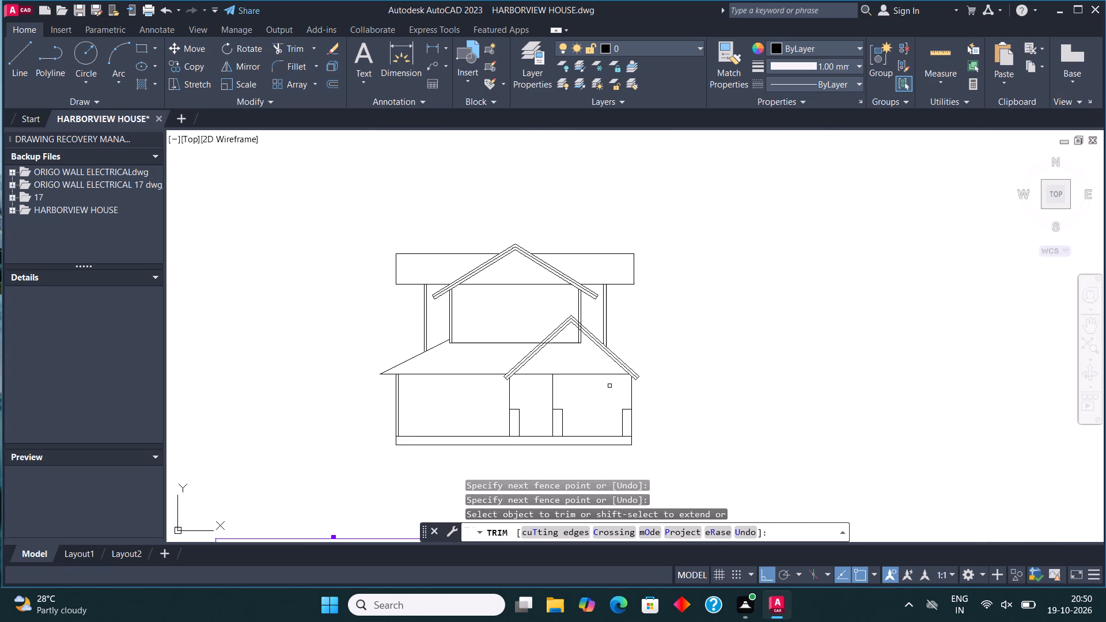
pyautogui.press('Escape')
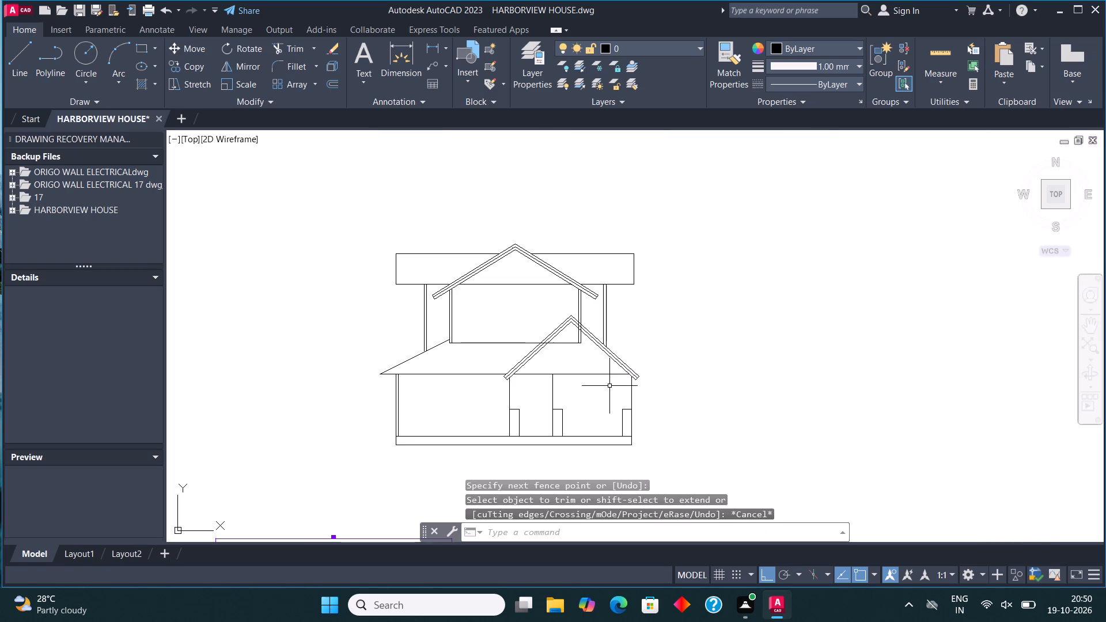
# Draw a Start, End, Direction arc from the left pier's top inner corner up to just below the lower gable's left eave.
pyautogui.scroll(2, 526, 406)
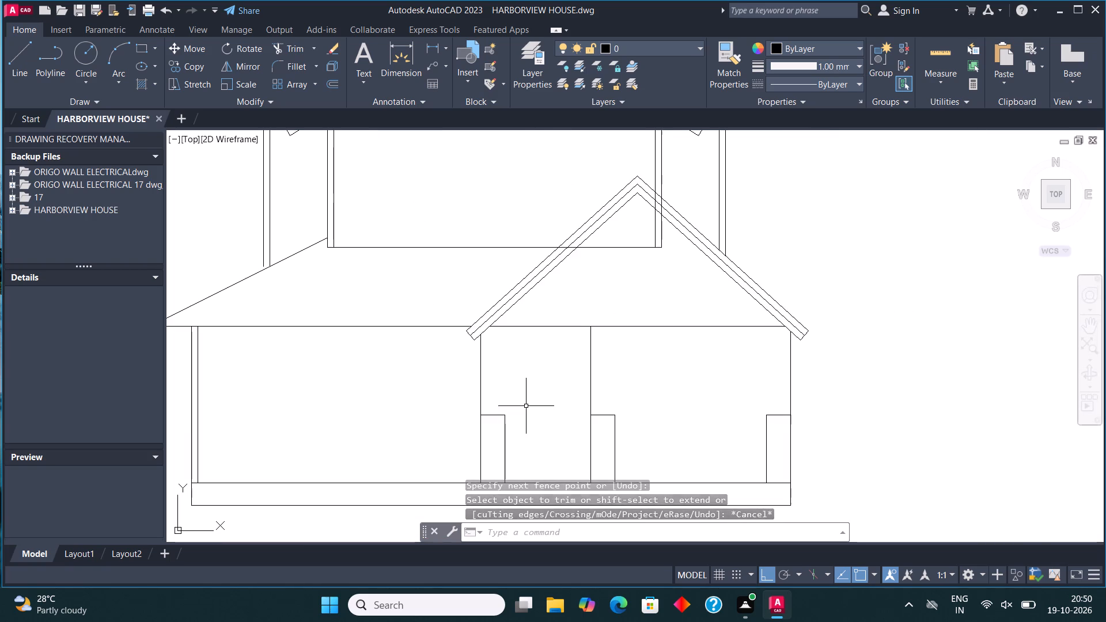
pyautogui.moveTo(527, 405); pyautogui.dragTo(520, 381, button='middle')
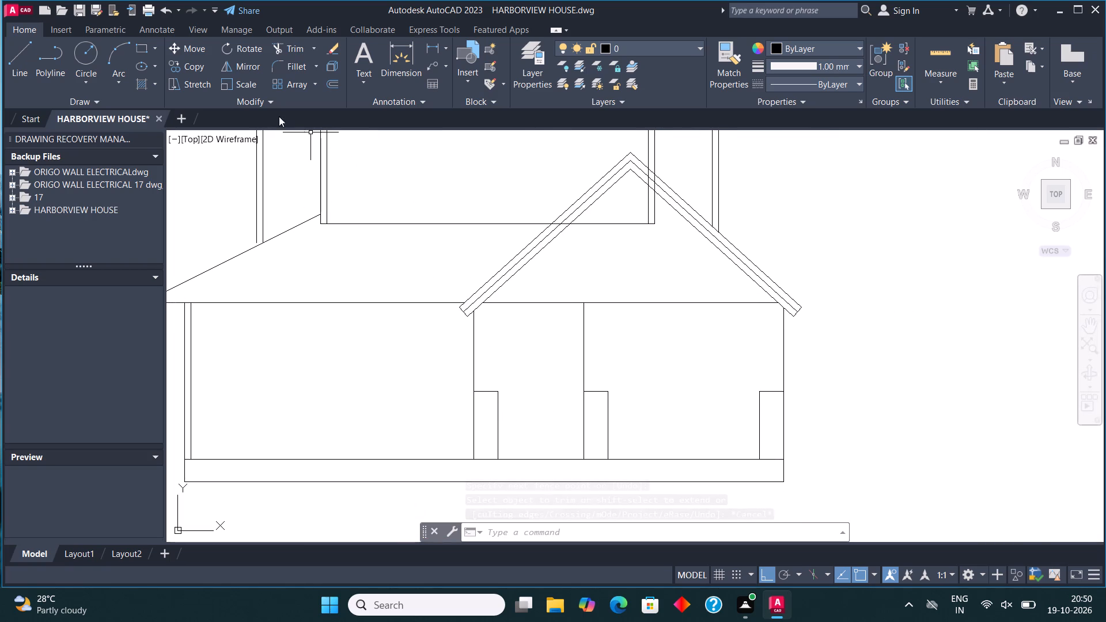
pyautogui.click(122, 74)
pyautogui.click(179, 257)
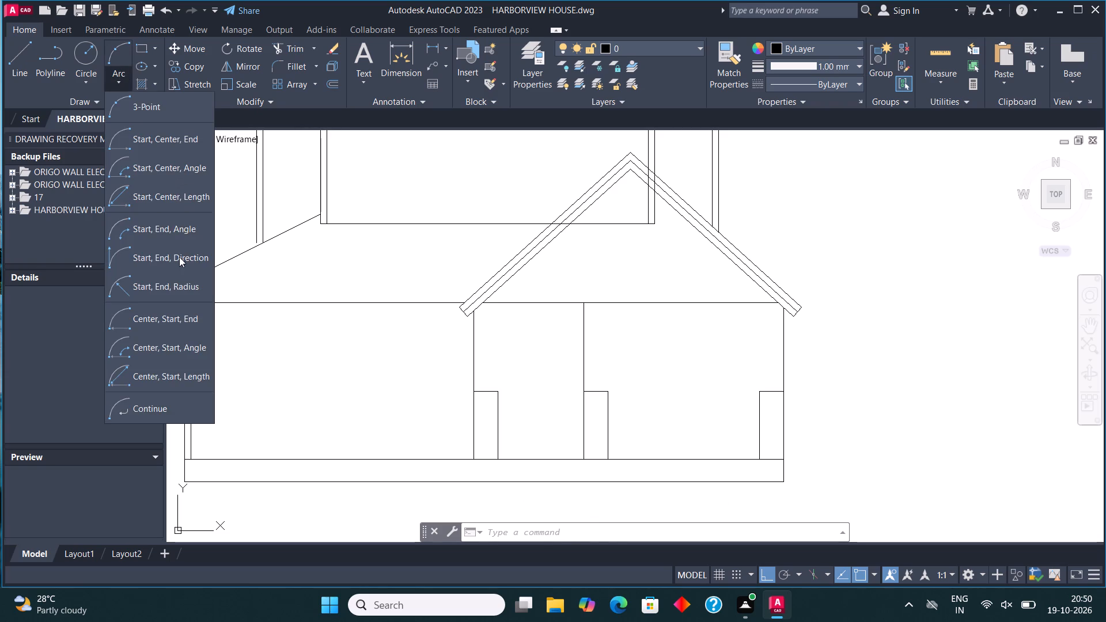
pyautogui.click(495, 390)
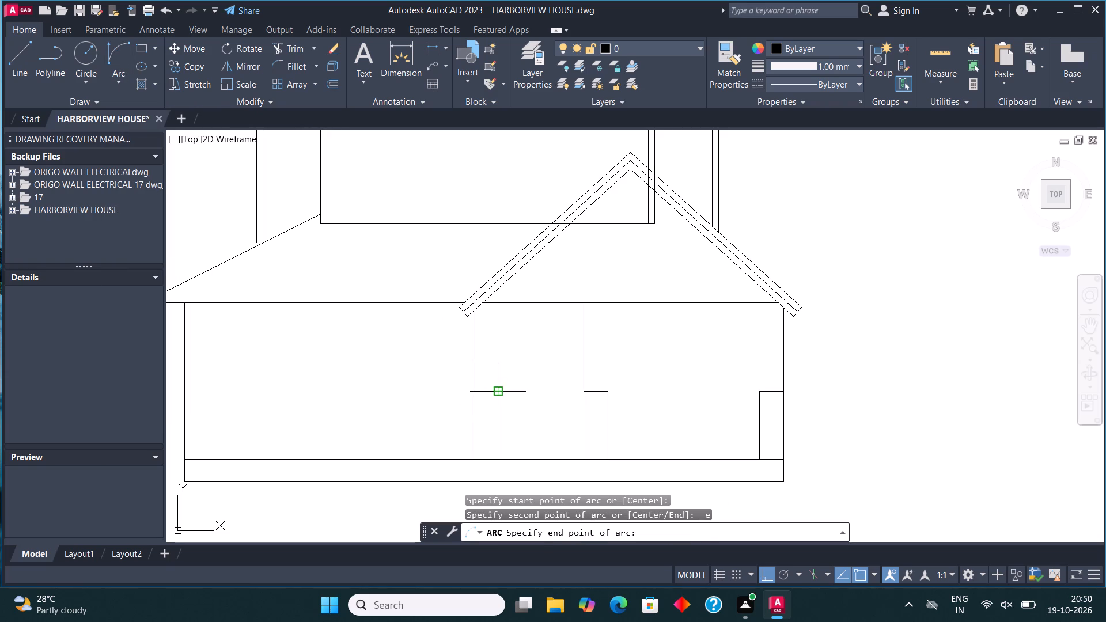
pyautogui.click(488, 320)
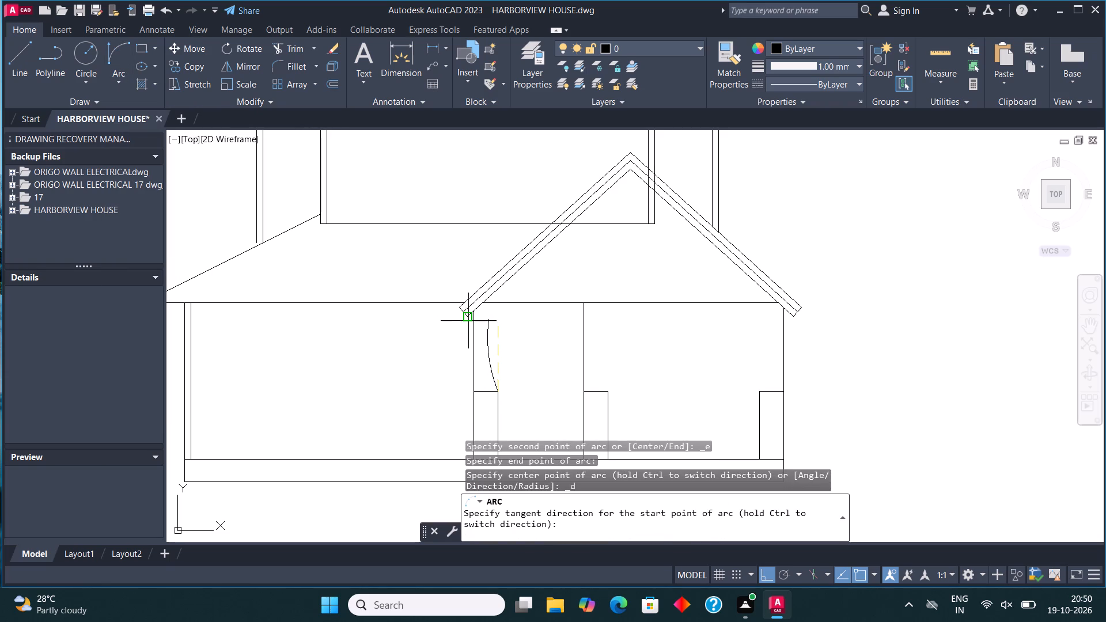
pyautogui.click(467, 318)
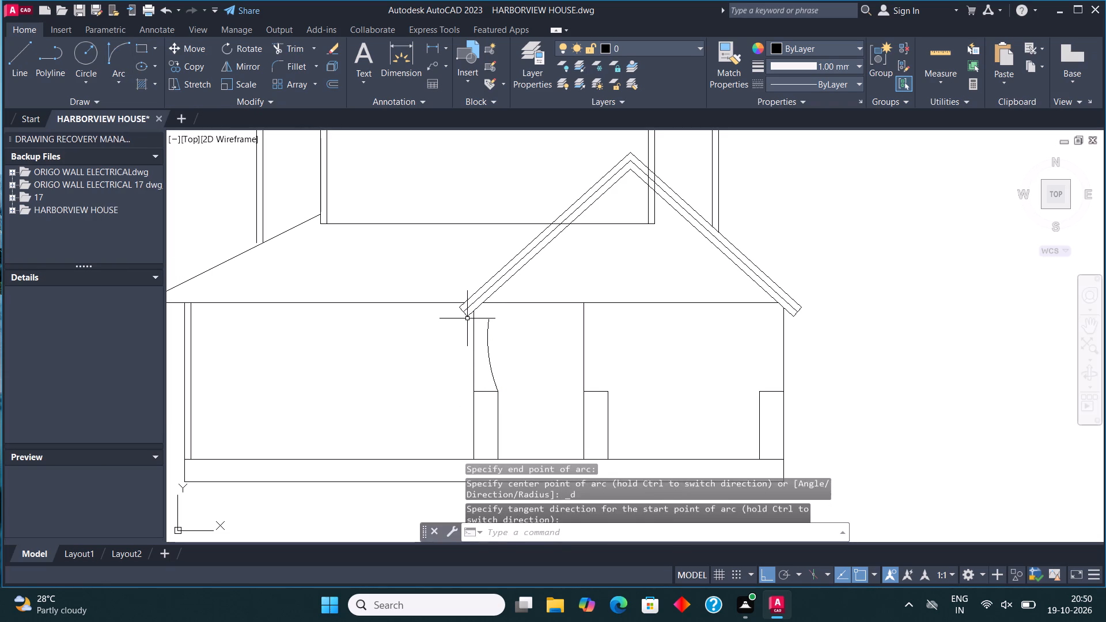
pyautogui.scroll(2, 488, 327)
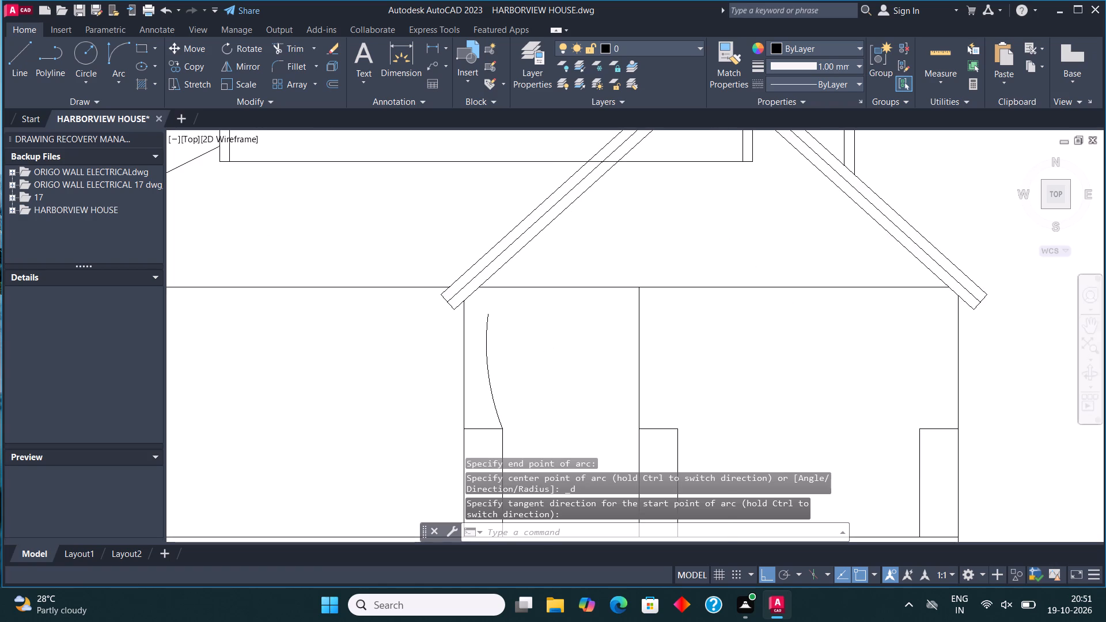
# Draw a vertical line from the left post arc's top to the eave line and a horizontal line across the post there.
pyautogui.click(13, 60)
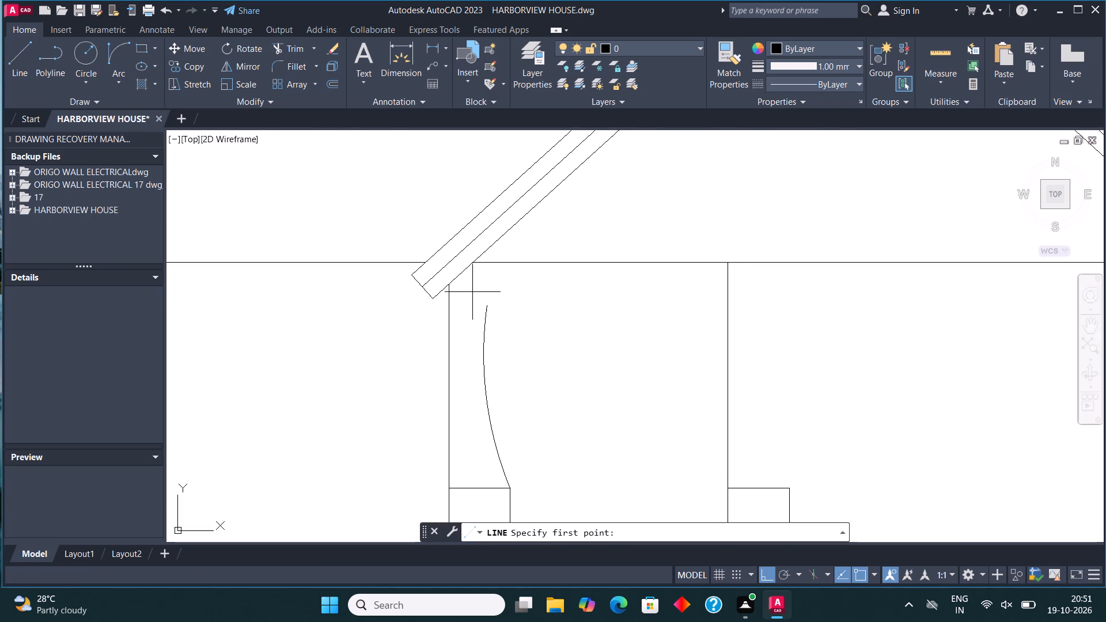
pyautogui.click(487, 308)
pyautogui.click(484, 264)
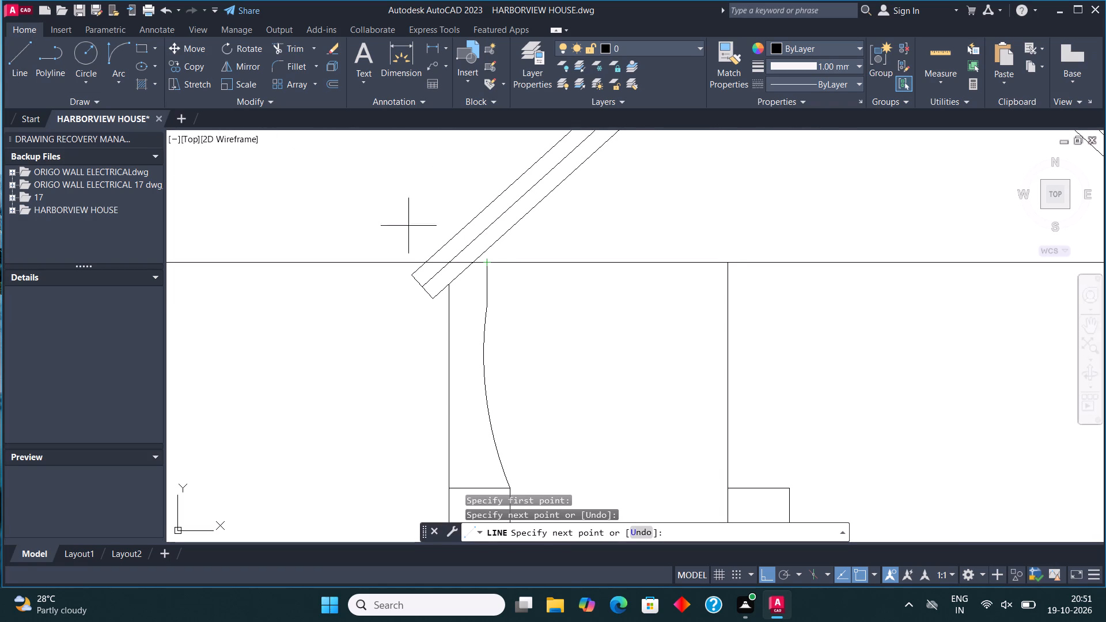
pyautogui.click(9, 55)
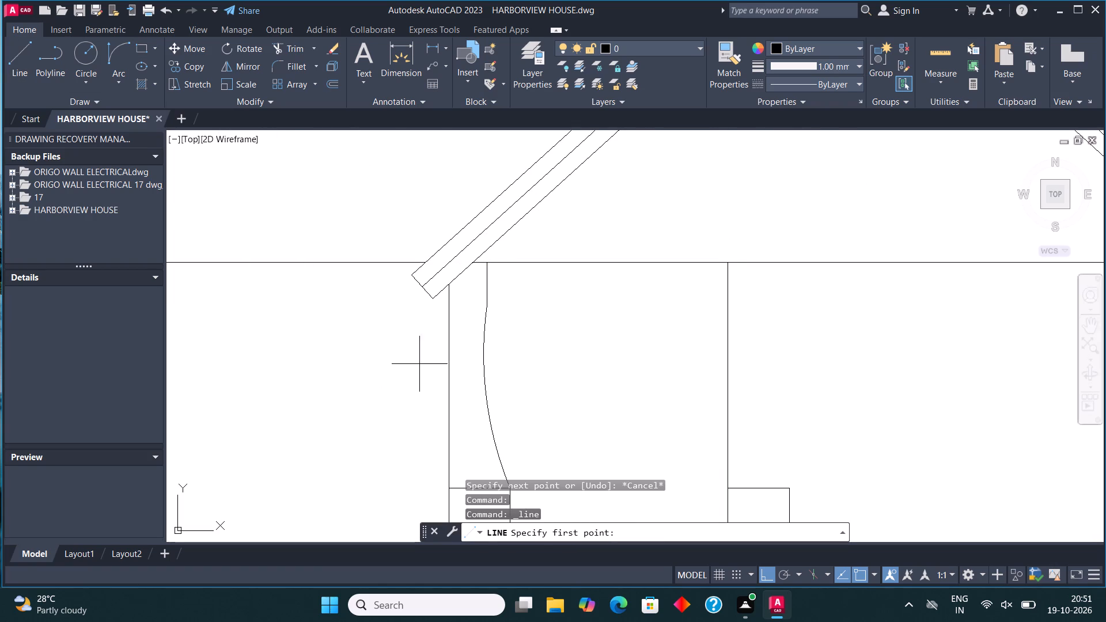
pyautogui.click(448, 301)
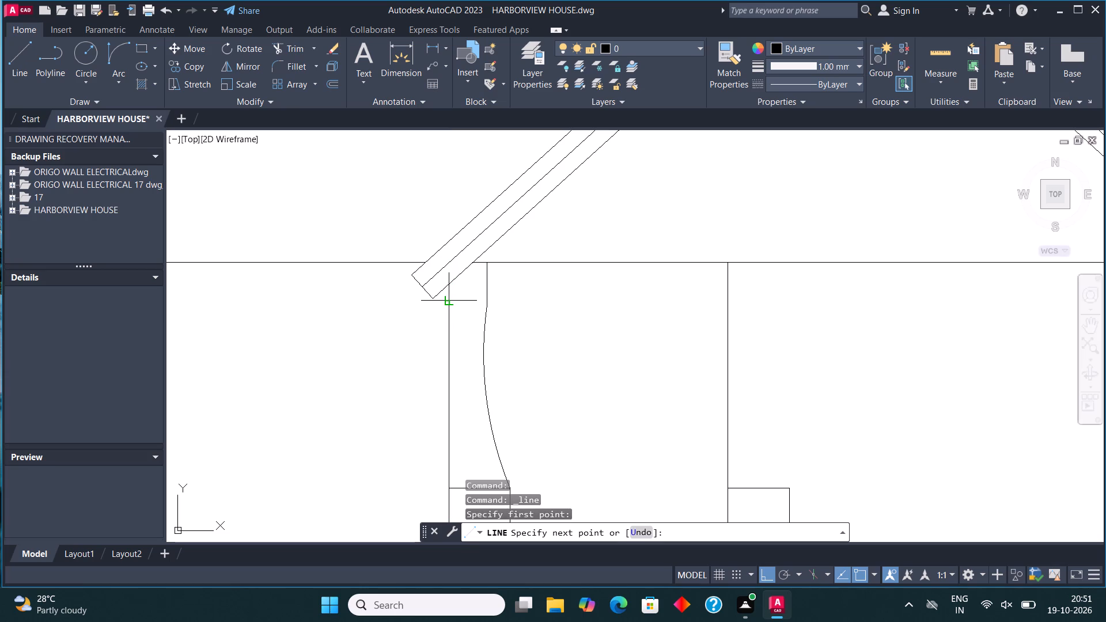
pyautogui.click(490, 297)
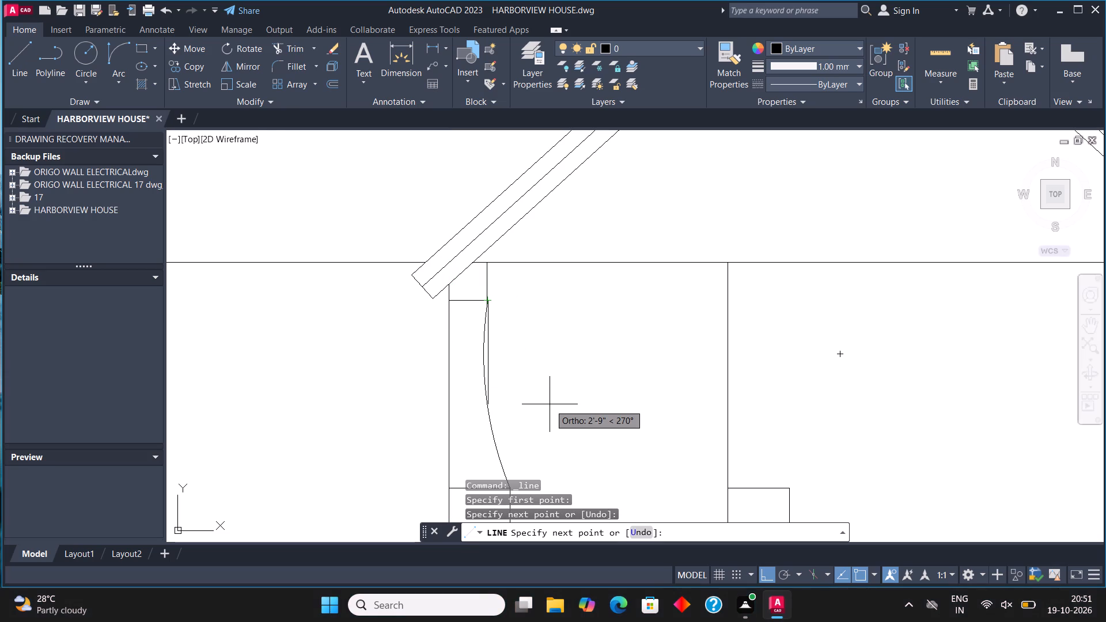
pyautogui.press('Escape')
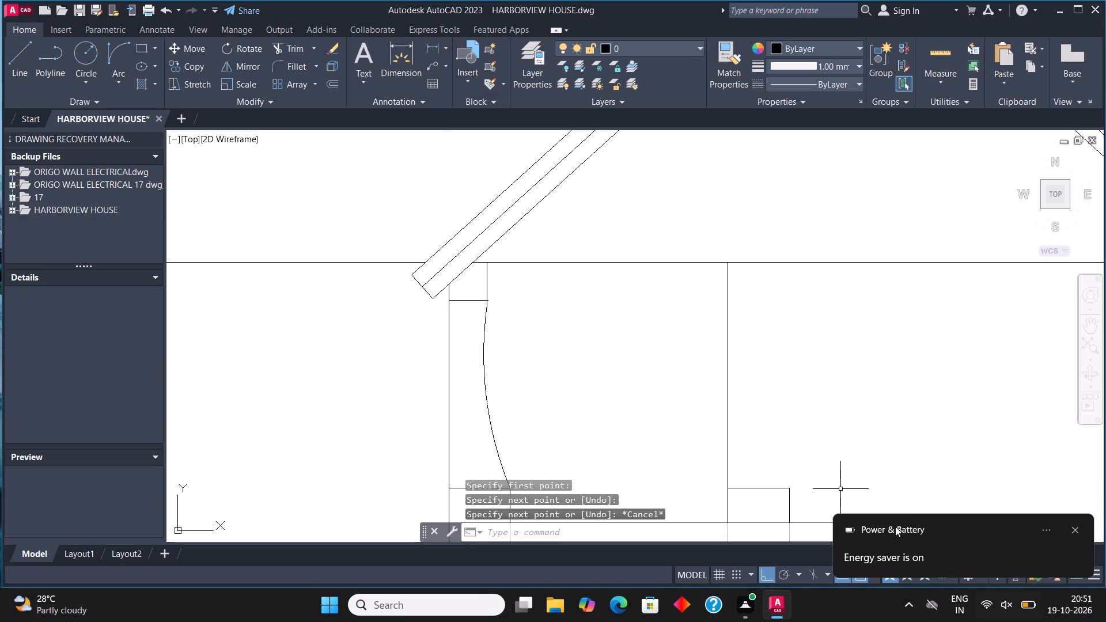
pyautogui.click(1075, 526)
# Copy the left post's arc and its two top lines onto the middle pier, aligning by the pier's top inner corner.
pyautogui.scroll(-3, 638, 366)
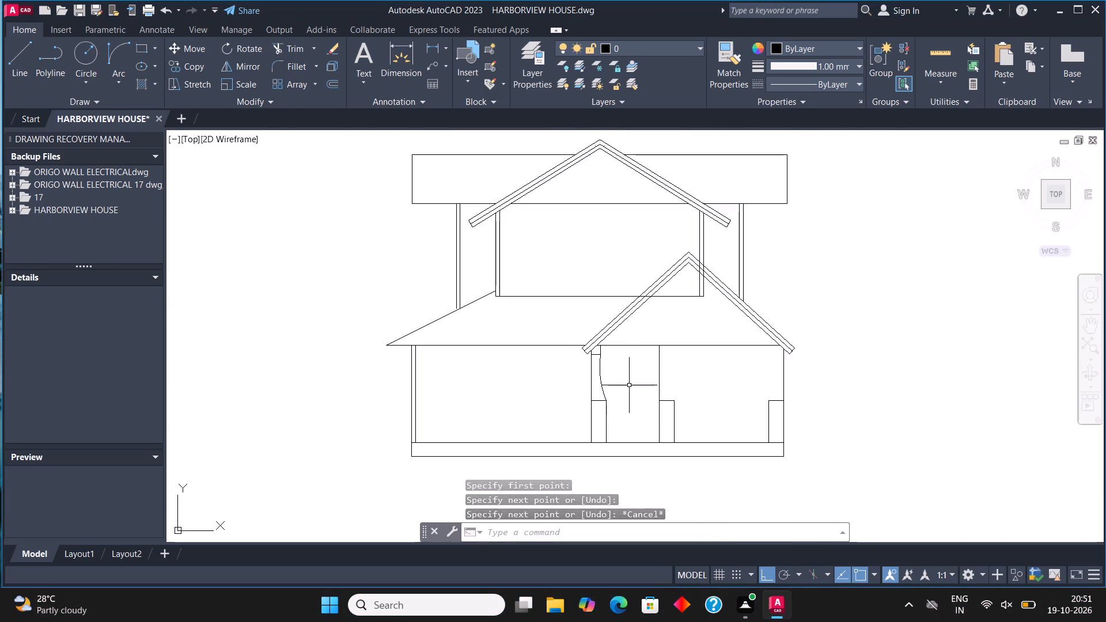
pyautogui.scroll(1, 613, 373)
pyautogui.click(598, 381)
pyautogui.click(588, 343)
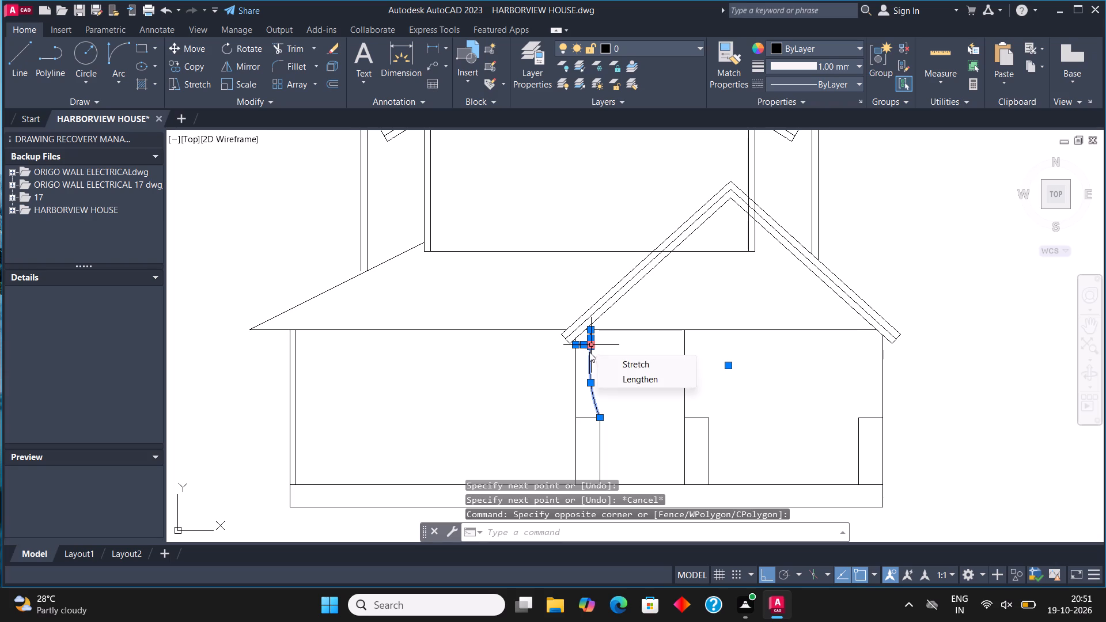
pyautogui.moveTo(573, 348); pyautogui.dragTo(509, 360, button='middle')
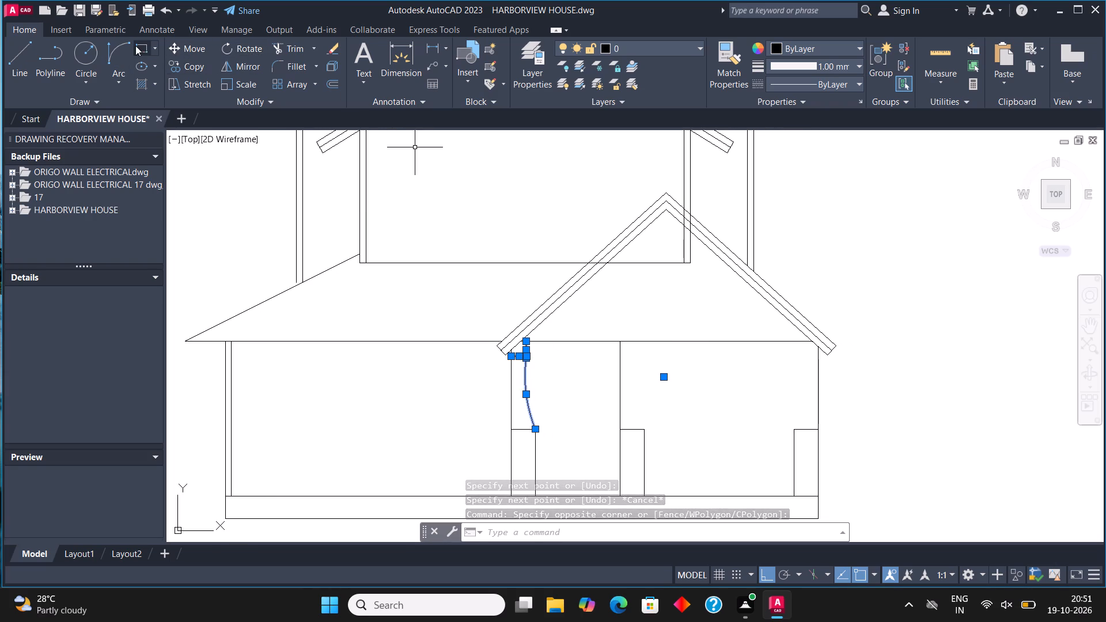
pyautogui.click(196, 64)
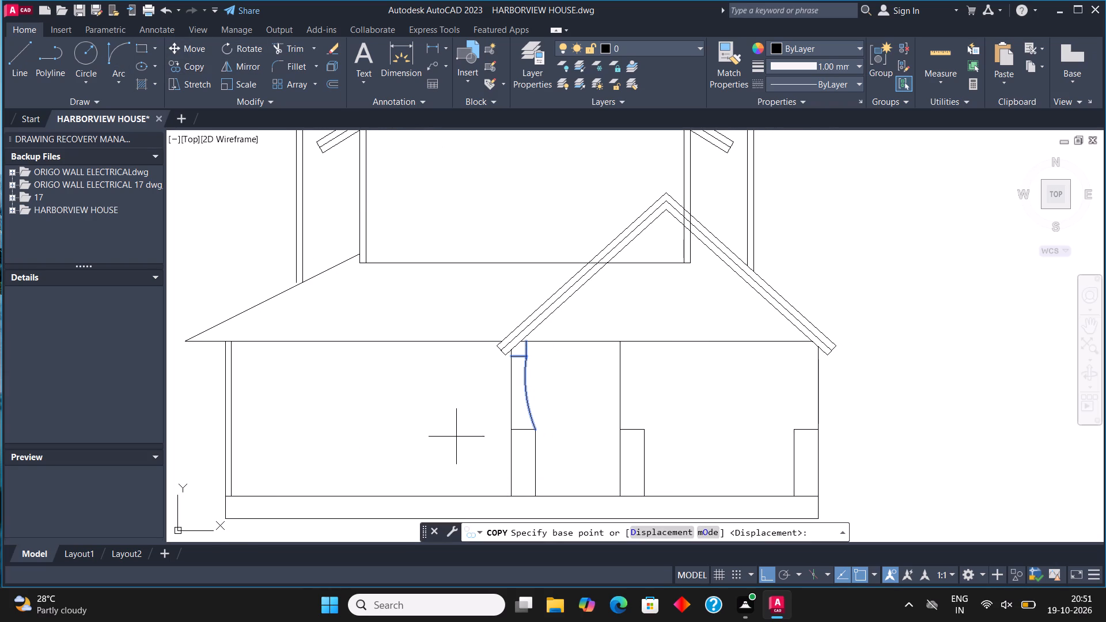
pyautogui.click(536, 430)
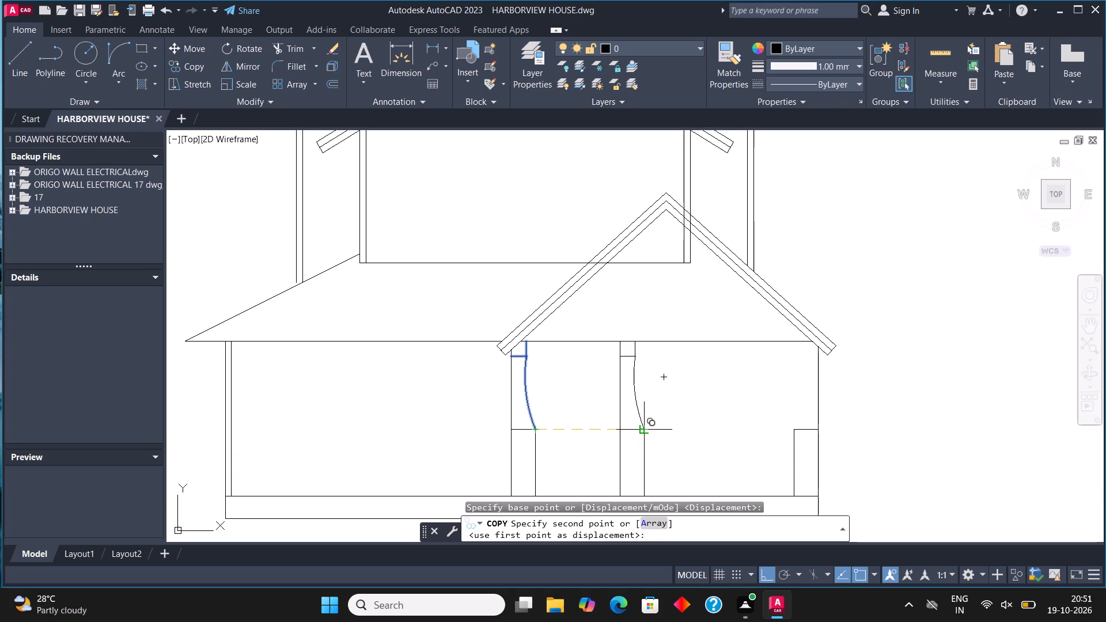
pyautogui.click(641, 428)
pyautogui.press('Escape')
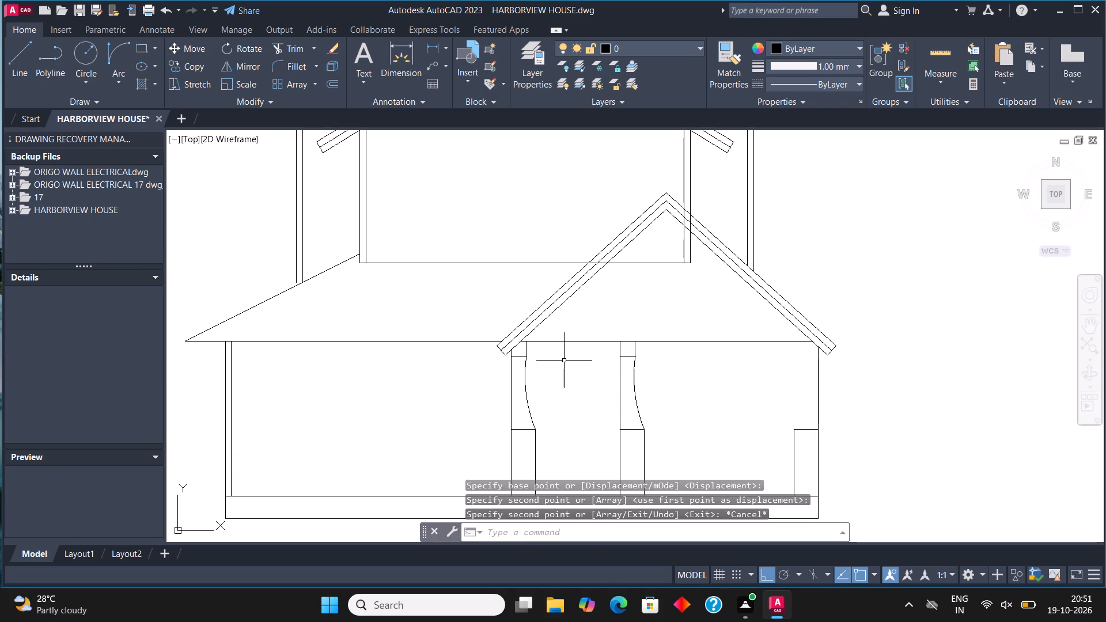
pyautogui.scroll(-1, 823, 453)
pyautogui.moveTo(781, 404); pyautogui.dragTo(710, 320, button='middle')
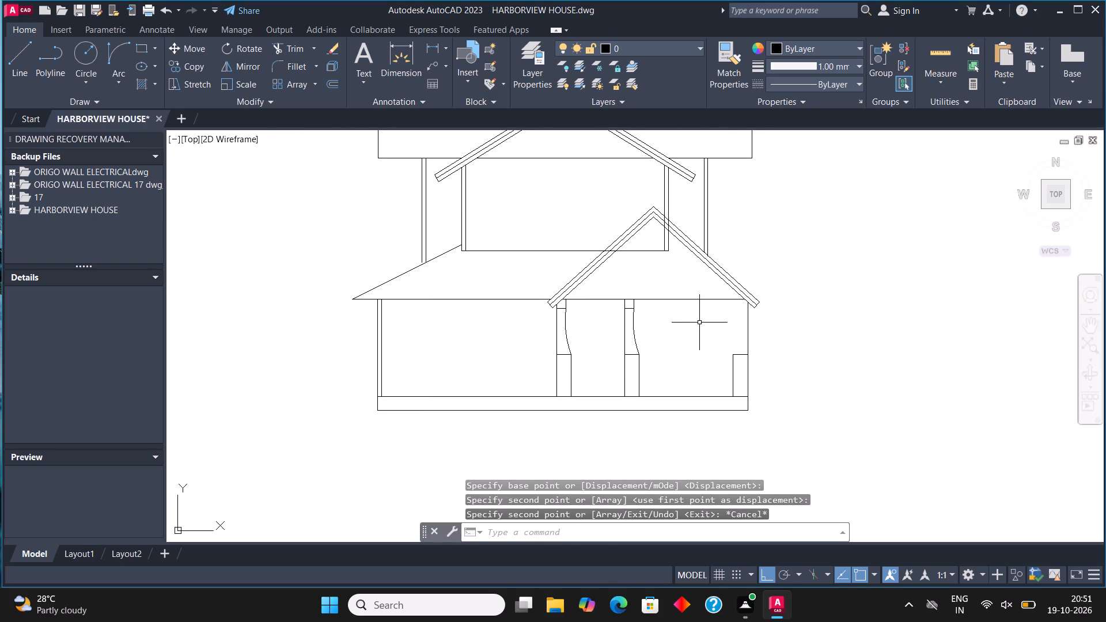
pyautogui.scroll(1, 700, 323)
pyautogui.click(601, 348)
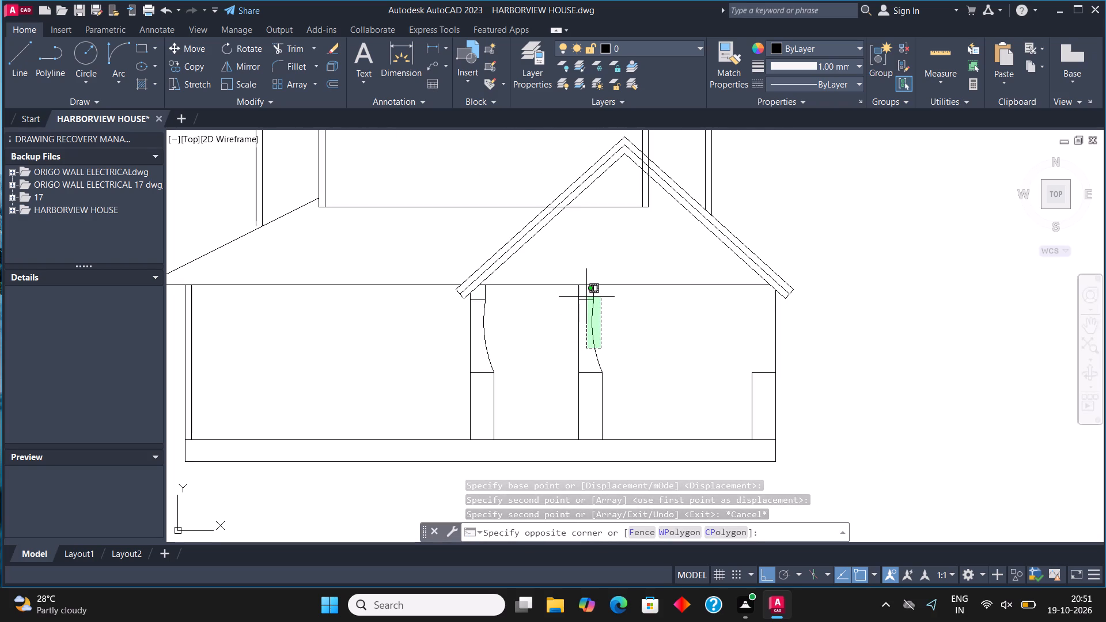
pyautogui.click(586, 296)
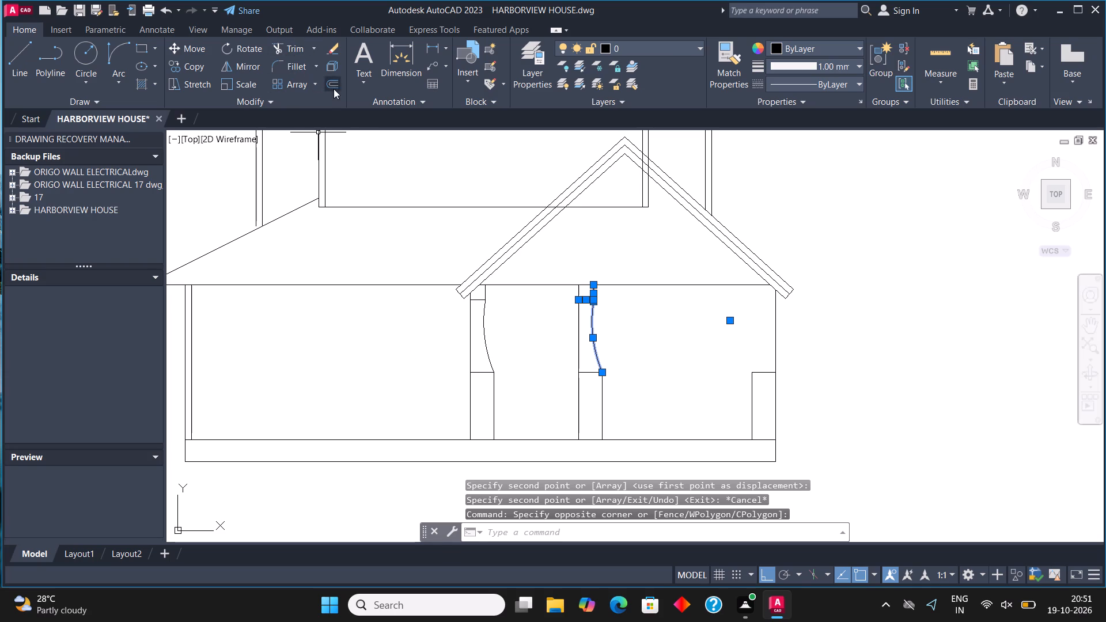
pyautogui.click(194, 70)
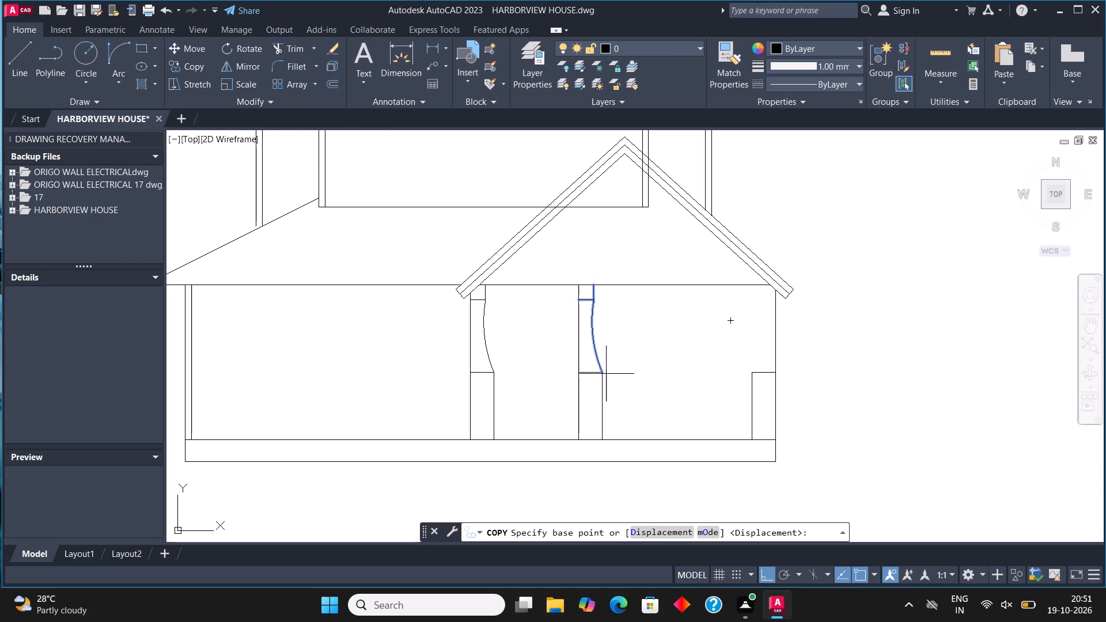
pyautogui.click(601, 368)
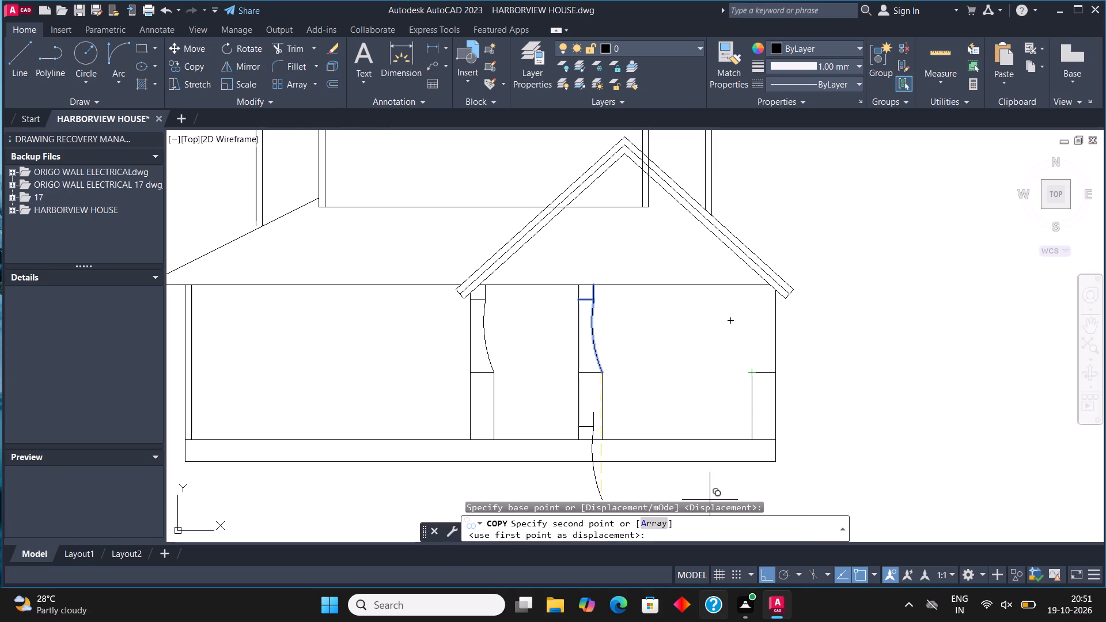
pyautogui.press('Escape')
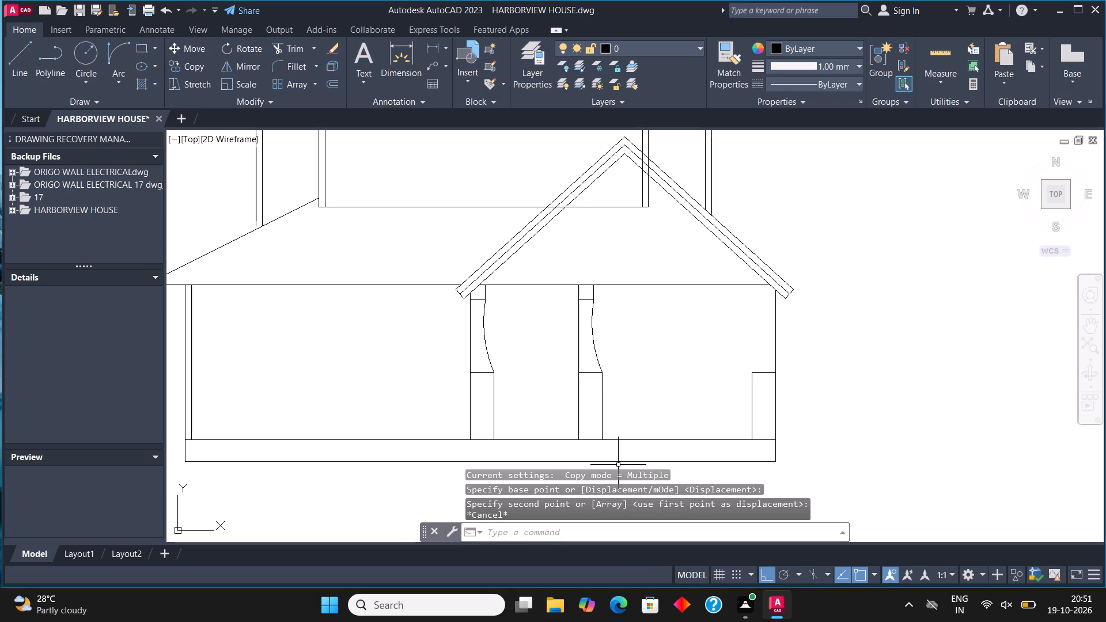
# Mirror the middle post's arc and top lines about a vertical axis between the middle and right piers, keeping the originals.
pyautogui.scroll(1, 622, 448)
pyautogui.click(604, 309)
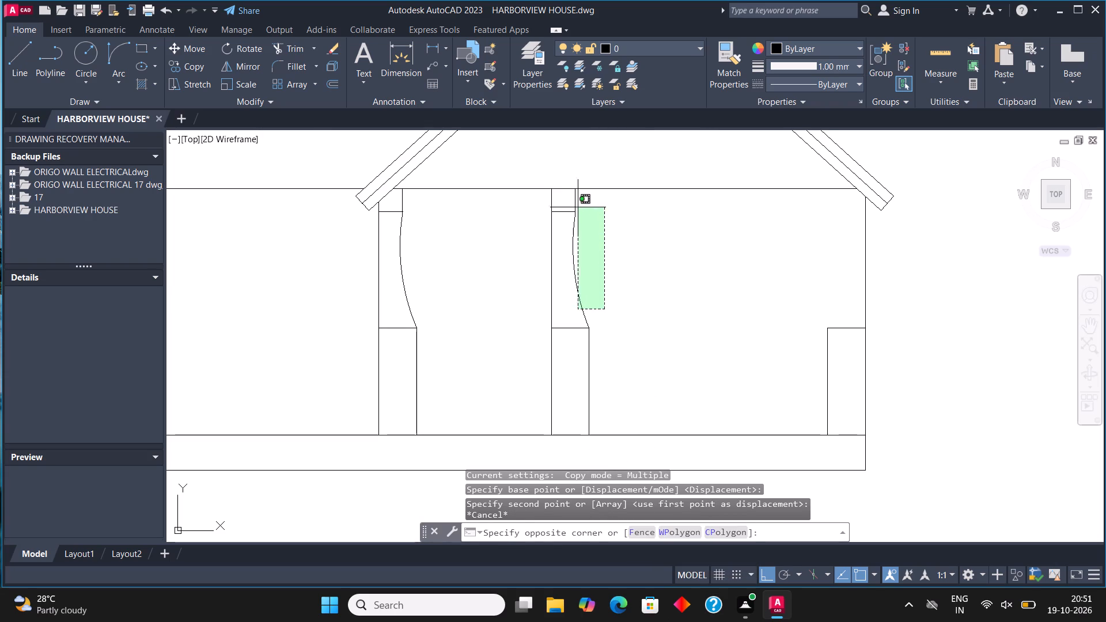
pyautogui.click(560, 196)
pyautogui.click(252, 66)
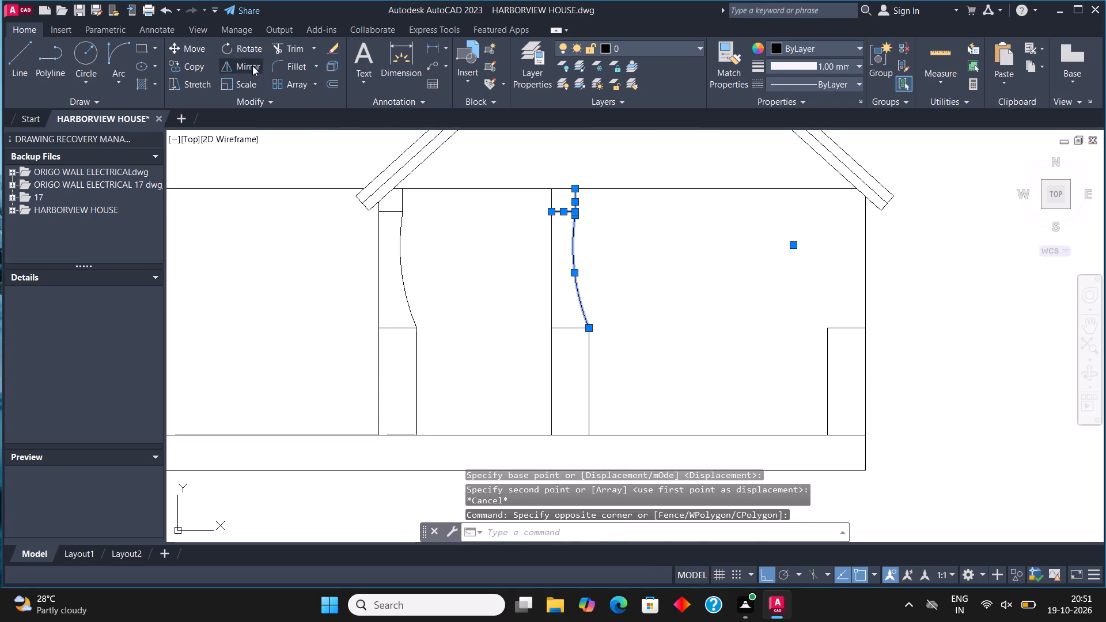
pyautogui.click(684, 257)
pyautogui.click(693, 295)
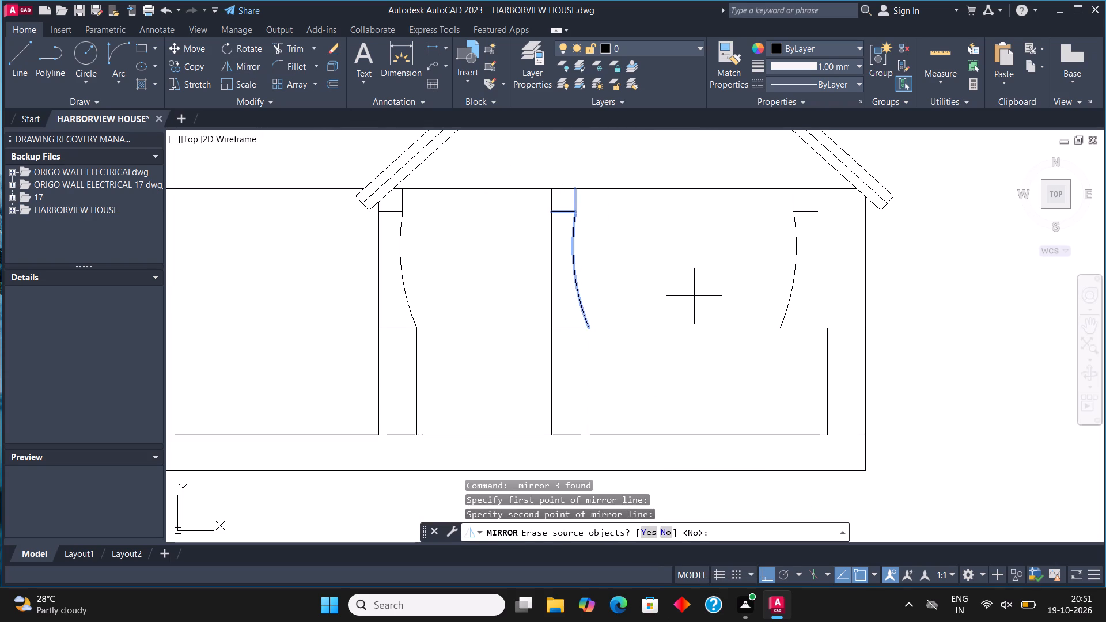
pyautogui.click(663, 532)
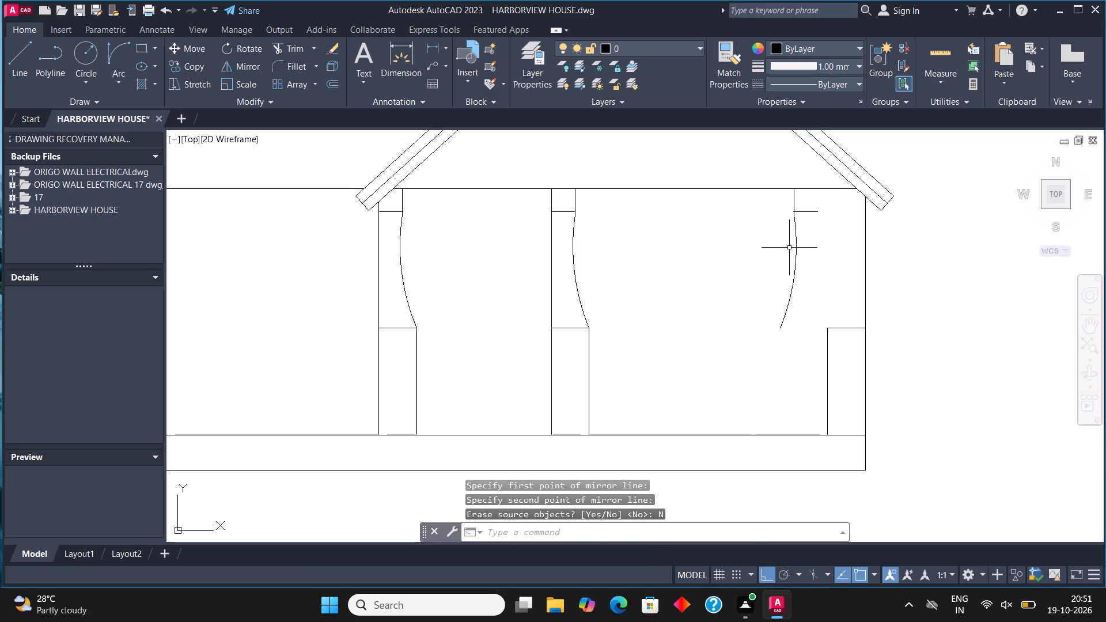
# Move the mirrored arc and top lines so the arc's lower end meets the right pier's top inner corner.
pyautogui.click(821, 247)
pyautogui.click(771, 203)
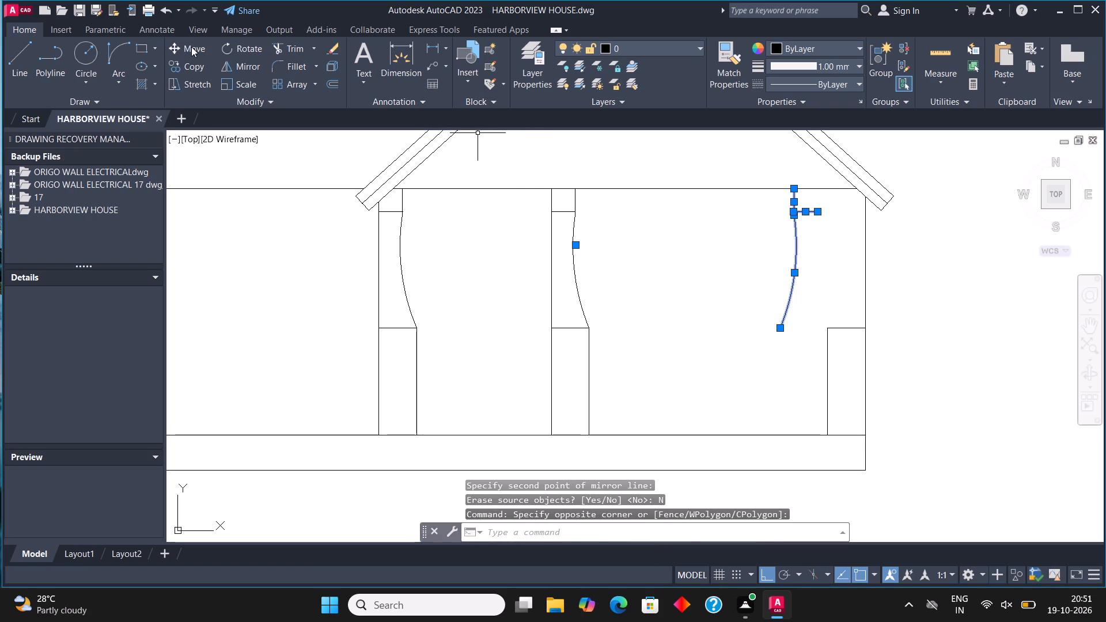
pyautogui.click(191, 47)
pyautogui.click(782, 329)
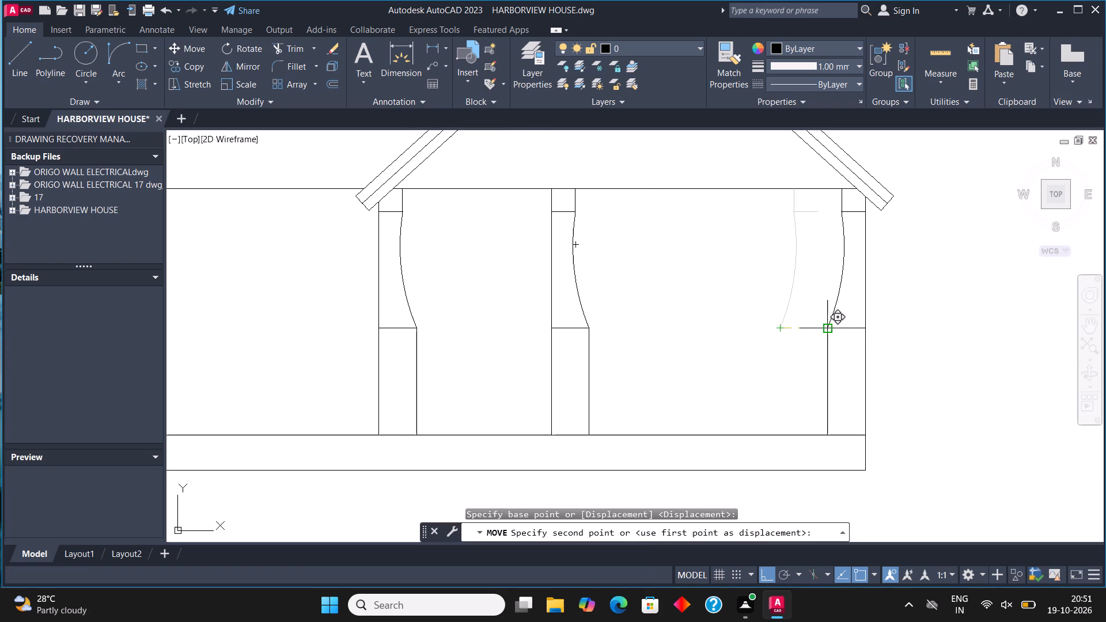
pyautogui.click(830, 331)
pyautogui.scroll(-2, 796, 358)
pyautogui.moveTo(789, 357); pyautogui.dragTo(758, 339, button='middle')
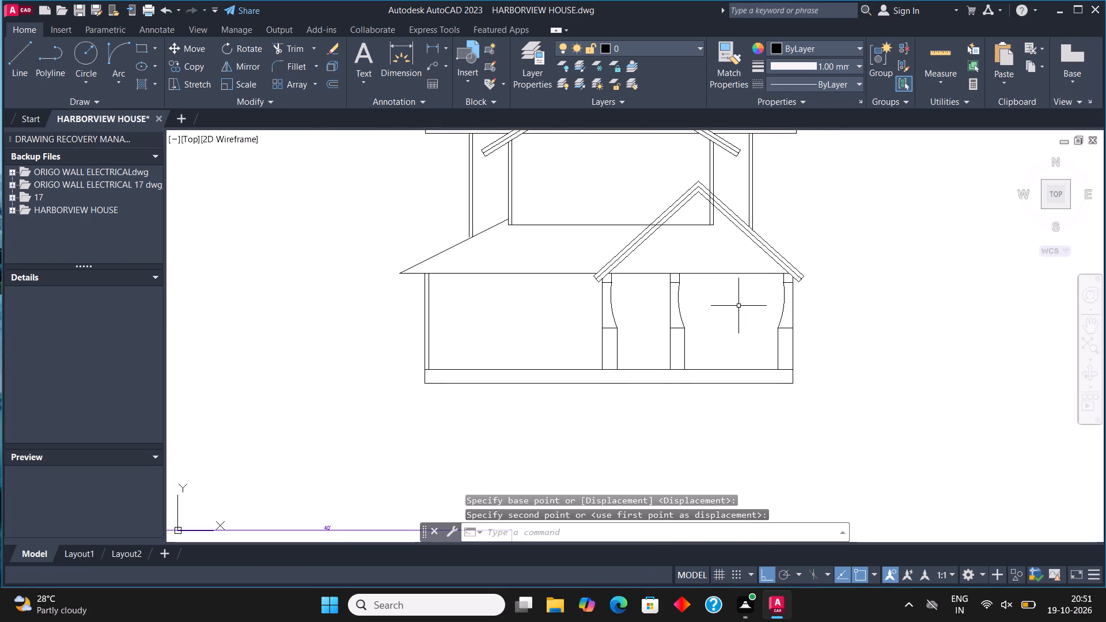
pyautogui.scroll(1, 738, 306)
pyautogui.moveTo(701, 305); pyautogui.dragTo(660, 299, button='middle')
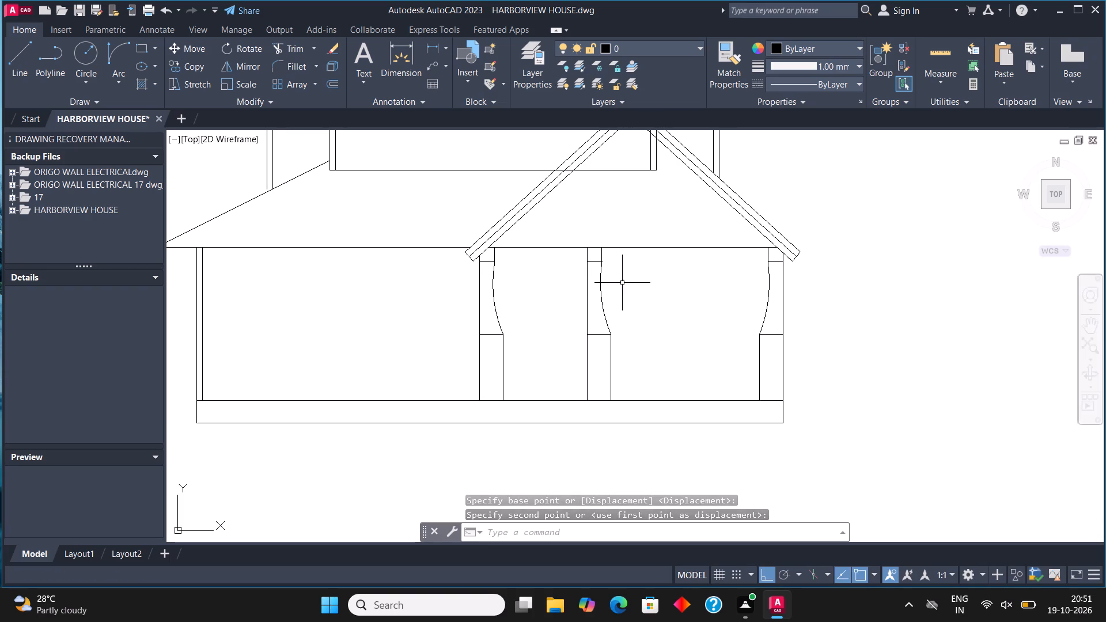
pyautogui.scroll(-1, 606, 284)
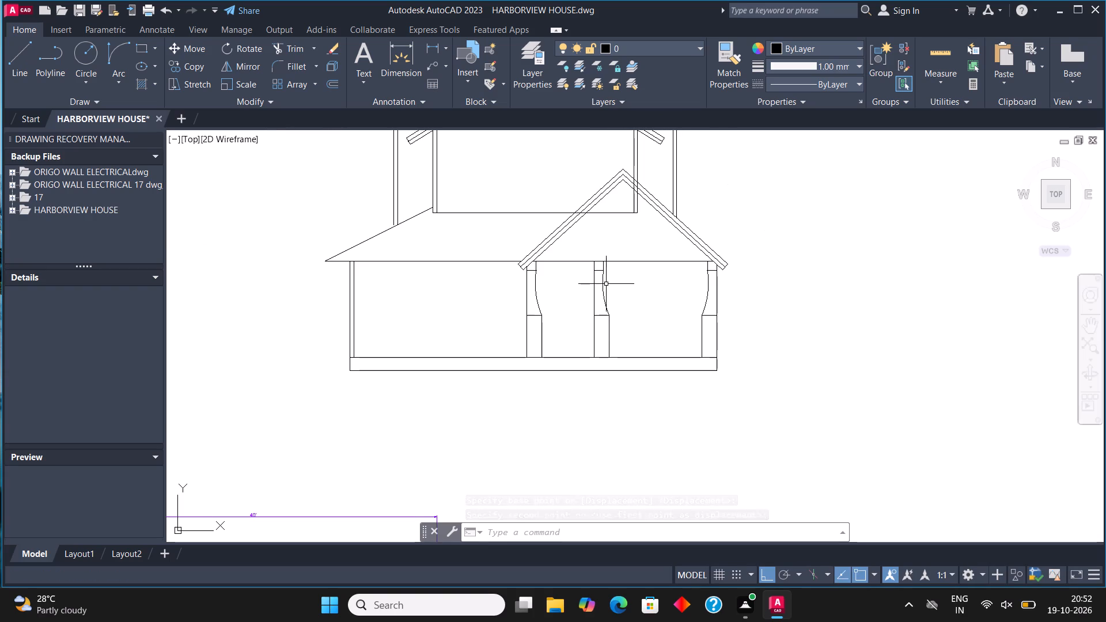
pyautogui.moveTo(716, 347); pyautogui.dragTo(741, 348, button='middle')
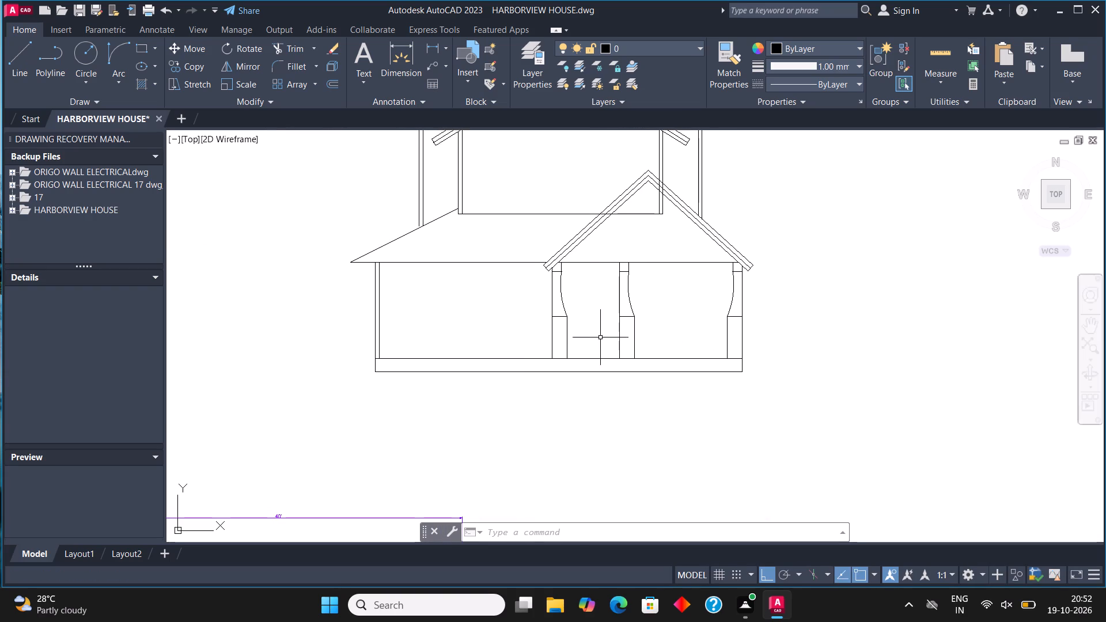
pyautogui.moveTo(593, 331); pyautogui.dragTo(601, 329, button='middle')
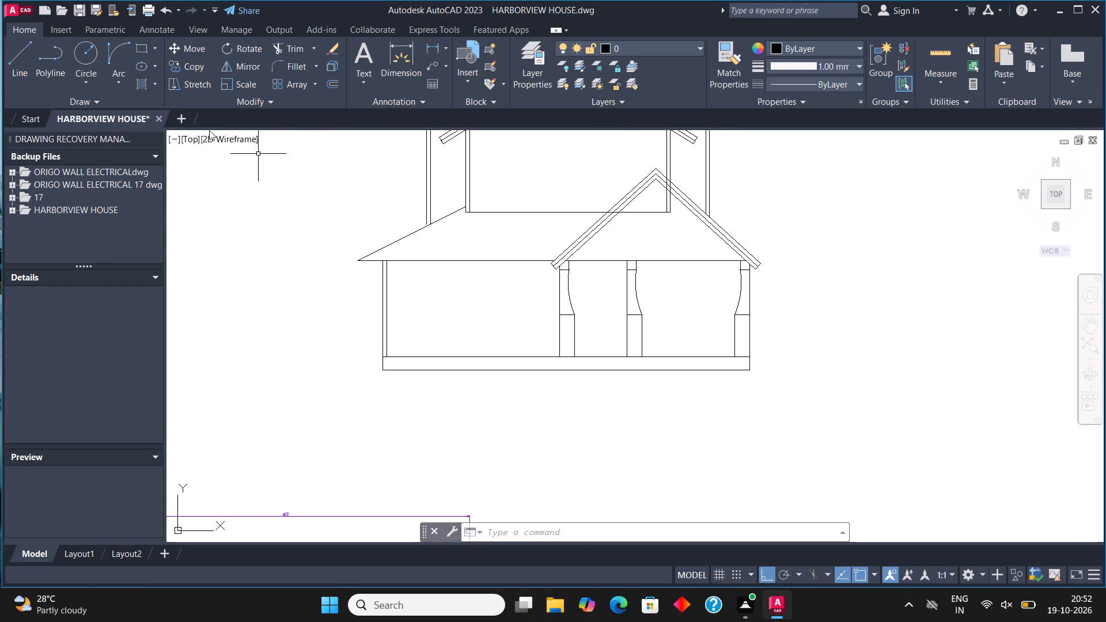
# Draw vertical lines continuing both edges of the left pier down through the base band to its bottom line.
pyautogui.click(22, 57)
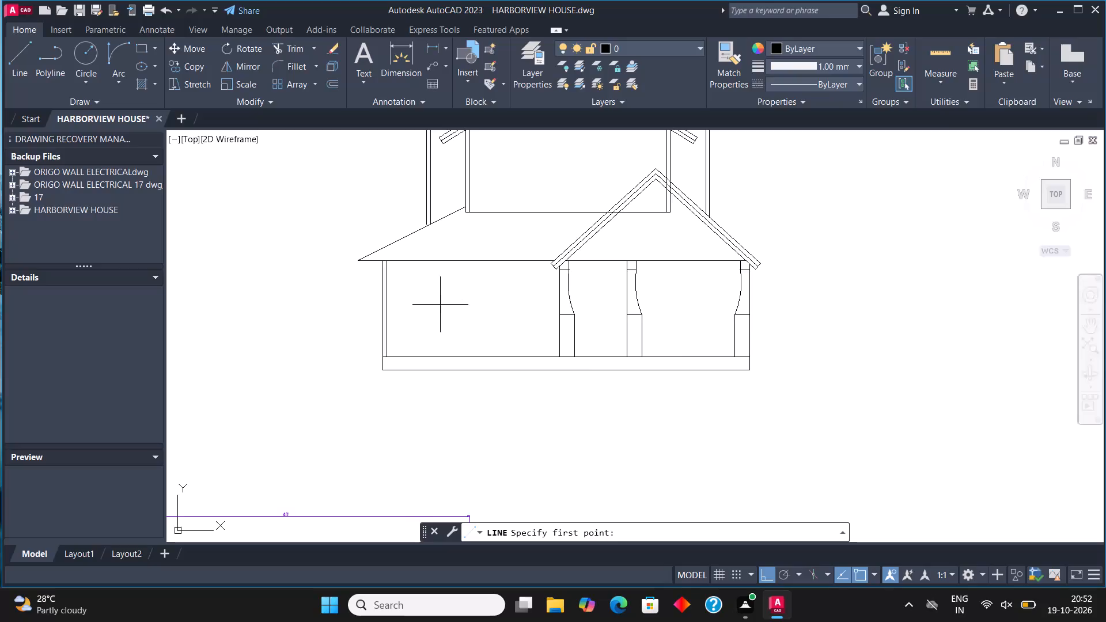
pyautogui.scroll(3, 590, 358)
pyautogui.click(464, 352)
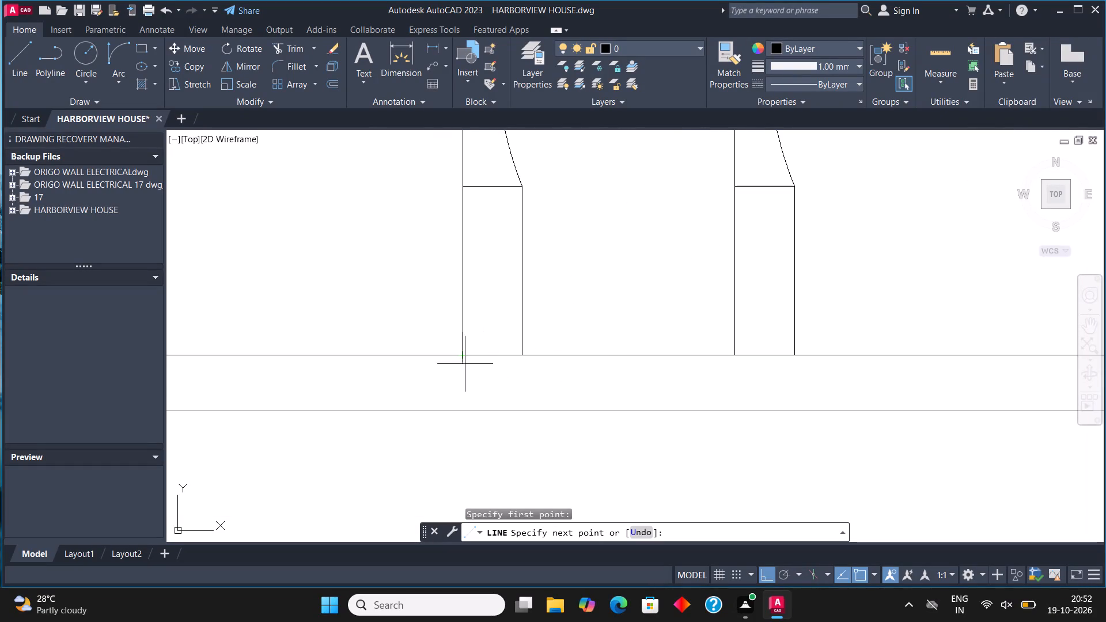
pyautogui.click(468, 406)
pyautogui.click(26, 55)
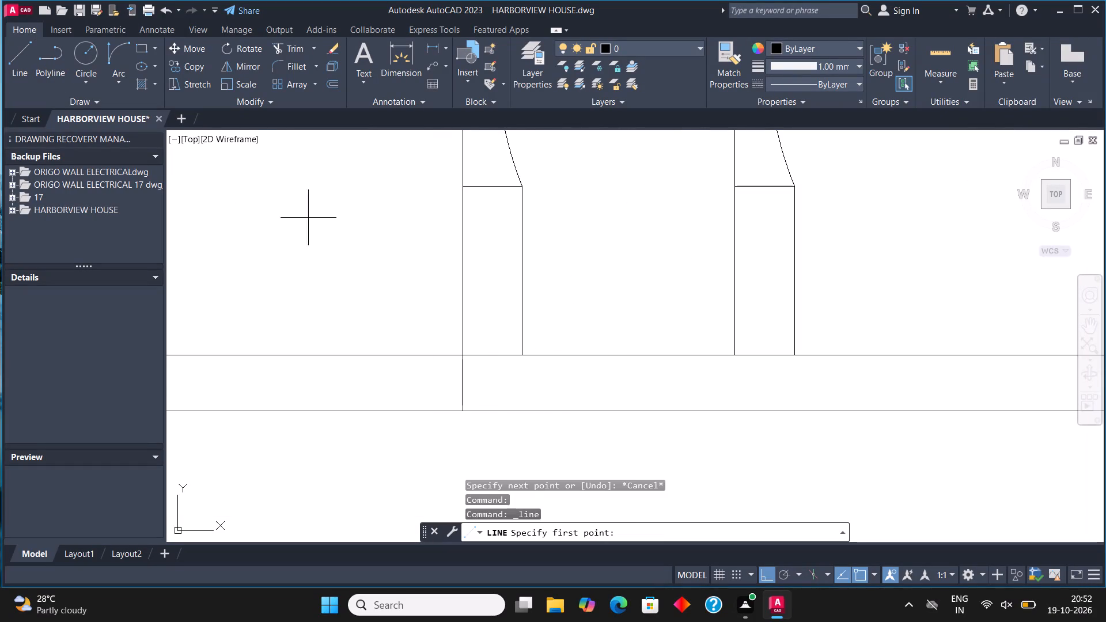
pyautogui.click(527, 358)
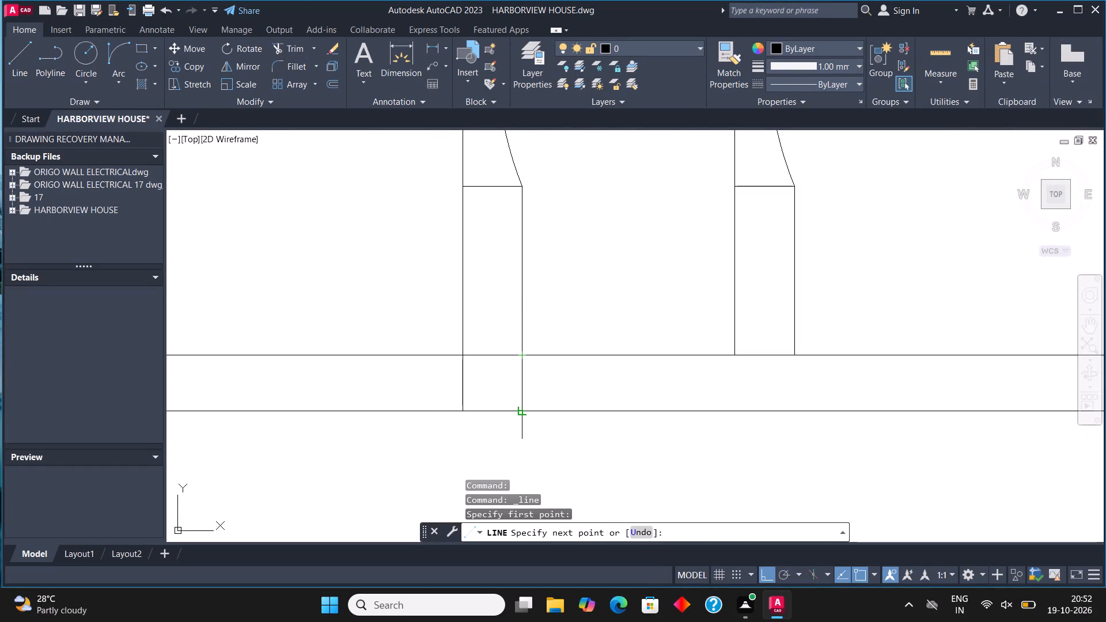
pyautogui.click(525, 413)
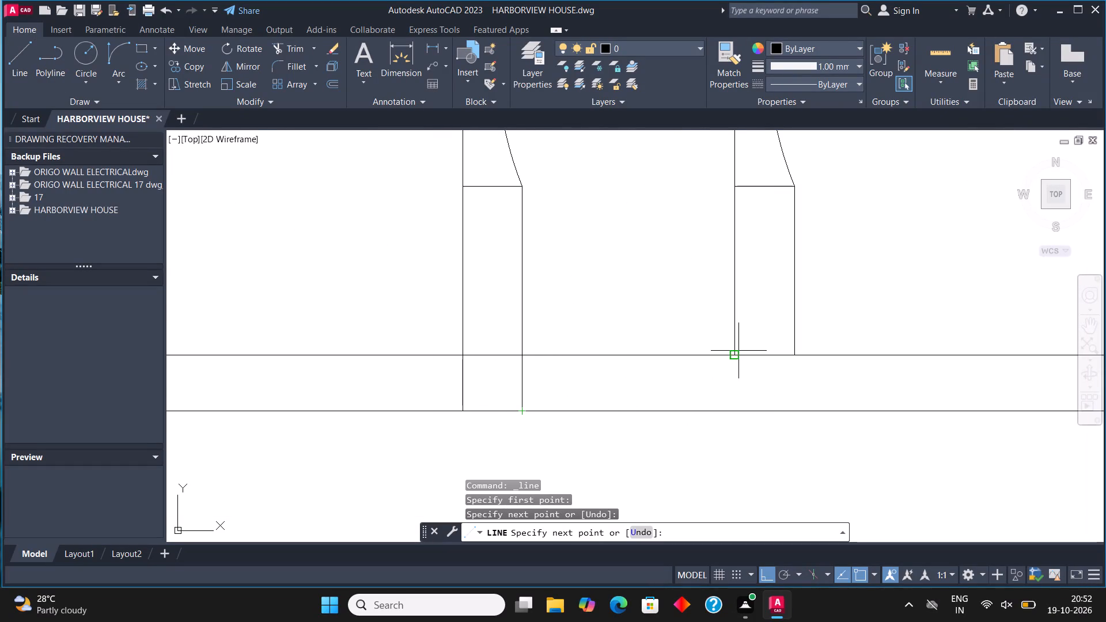
# Draw a vertical line continuing the middle pier's left edge down through the base band to its bottom line.
pyautogui.click(20, 41)
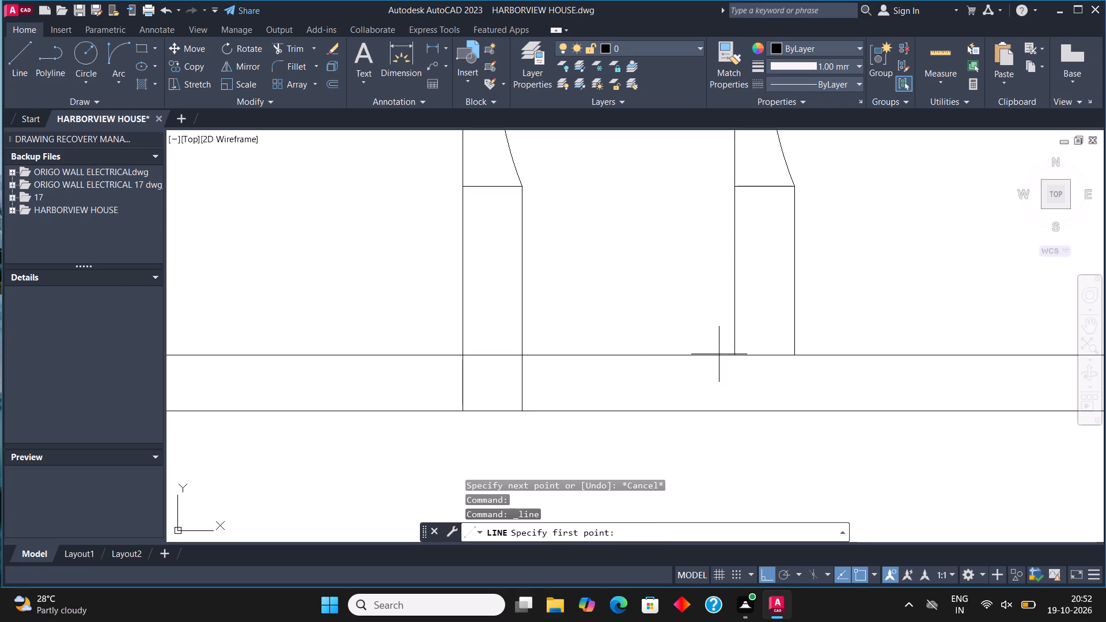
pyautogui.click(734, 352)
pyautogui.click(737, 409)
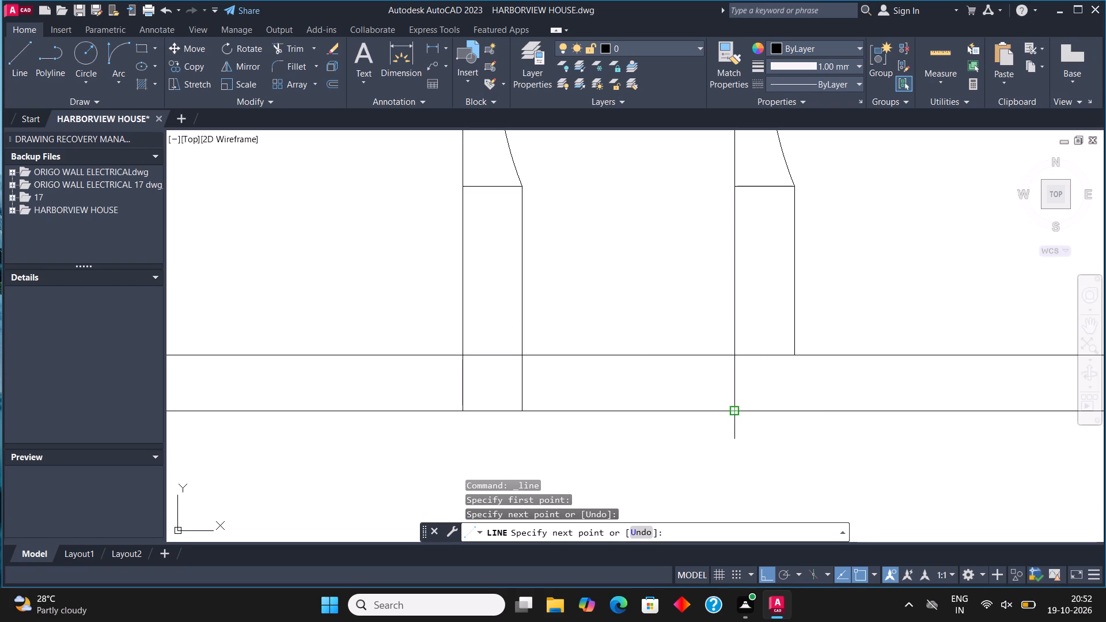
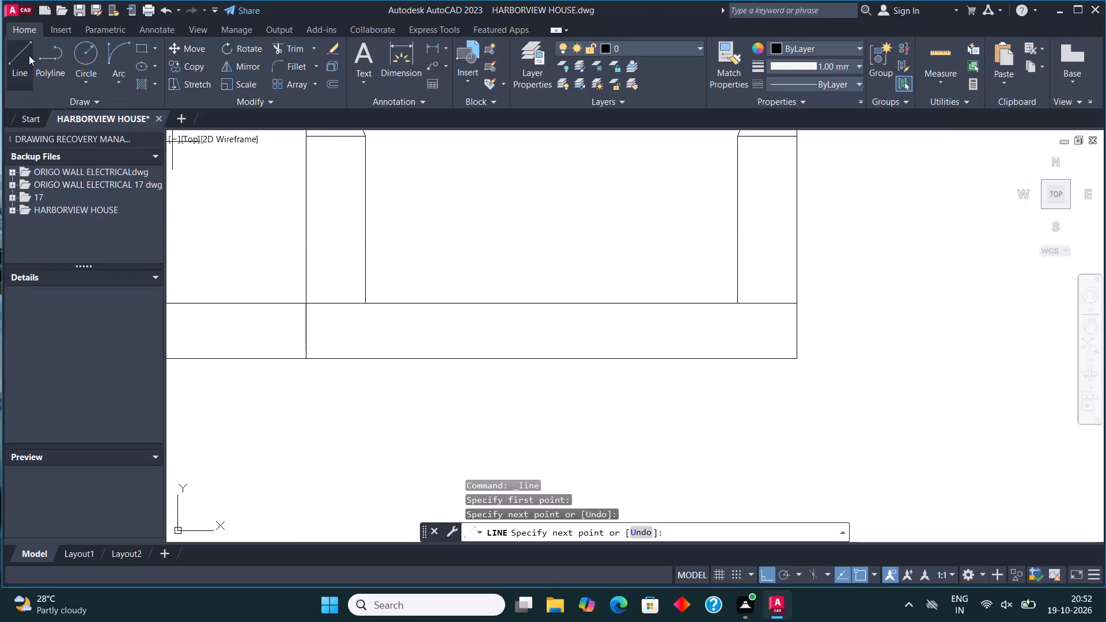
# Draw vertical lines continuing the middle pier's right edge and the right pier's inner edge down through the base band to its bottom line.
pyautogui.click(29, 55)
pyautogui.click(363, 305)
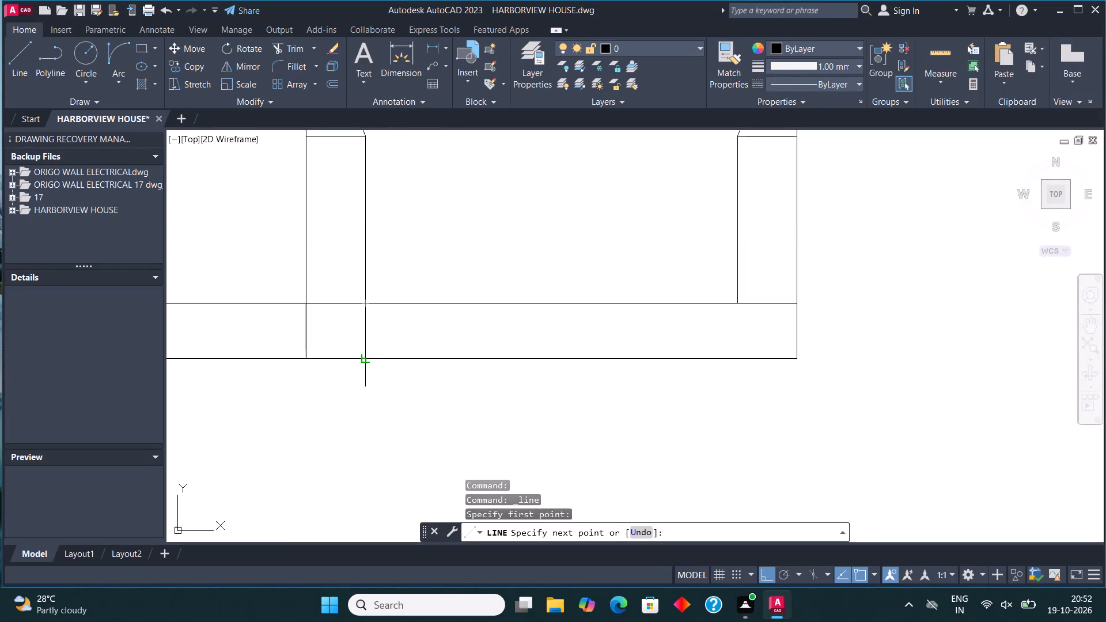
pyautogui.click(365, 362)
pyautogui.click(14, 52)
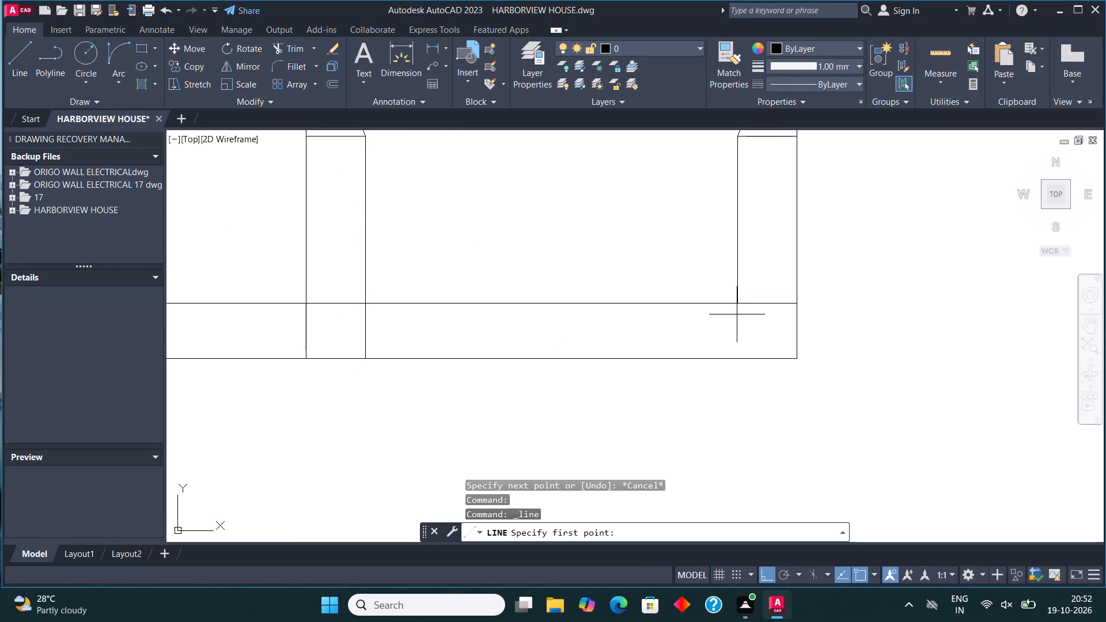
pyautogui.click(737, 305)
pyautogui.click(739, 362)
pyautogui.scroll(-3, 699, 392)
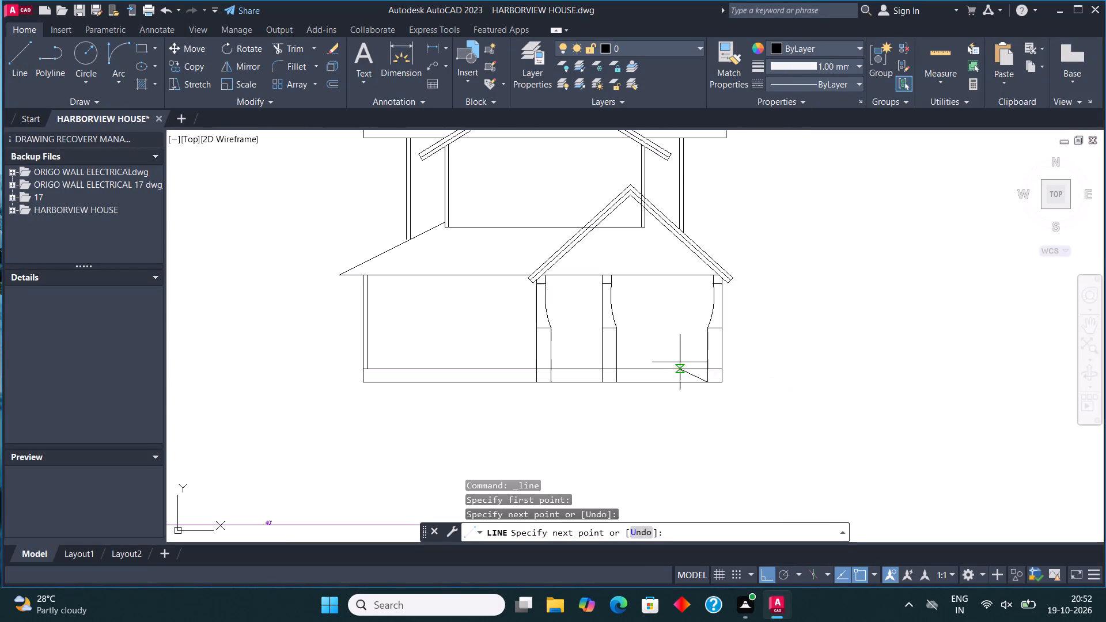
pyautogui.press('Escape')
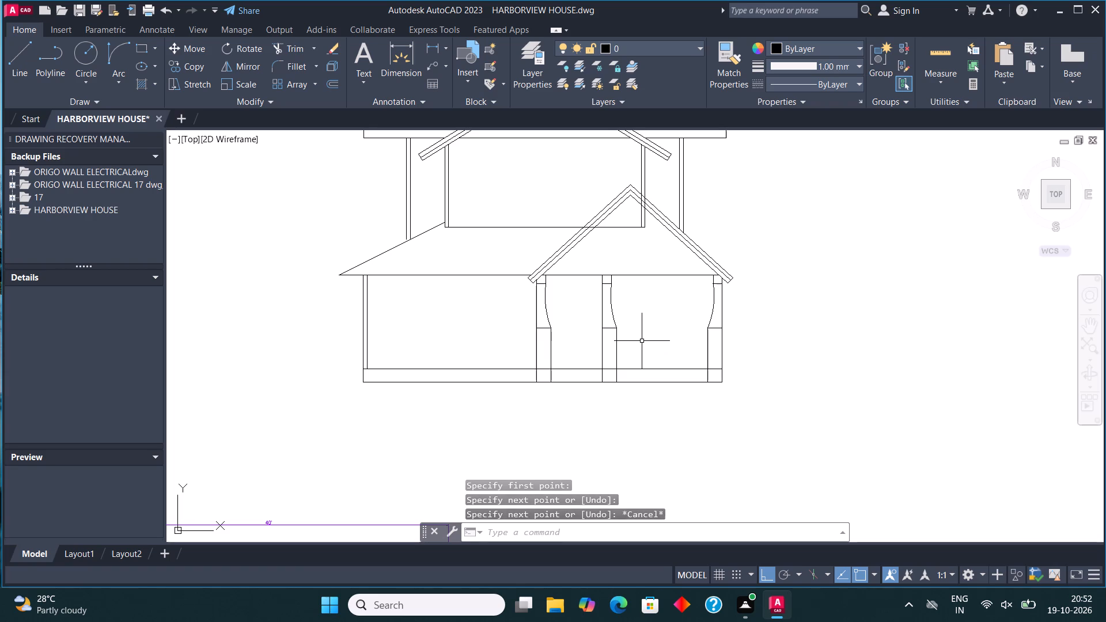
# Draw a horizontal line at mid-height of the base band between the left and middle piers.
pyautogui.click(21, 57)
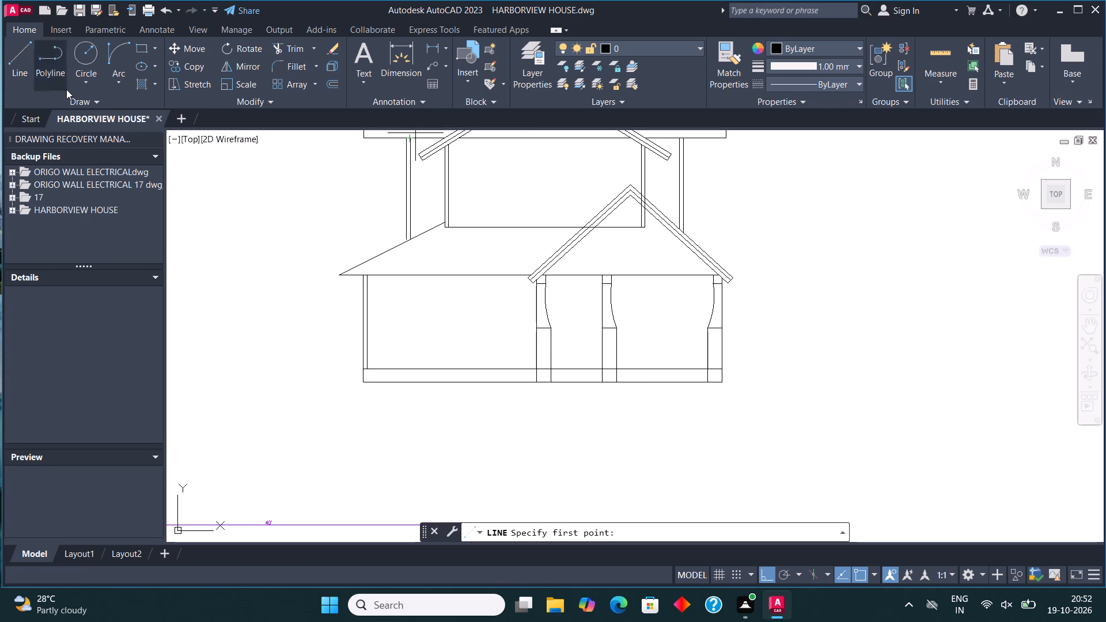
pyautogui.scroll(3, 577, 395)
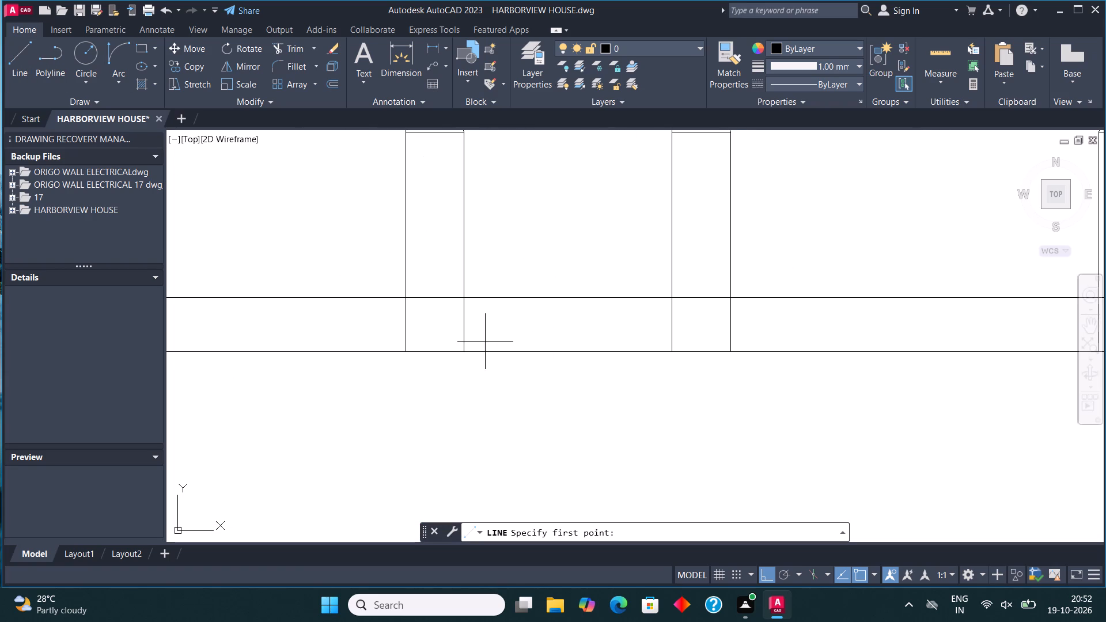
pyautogui.click(468, 325)
pyautogui.click(669, 322)
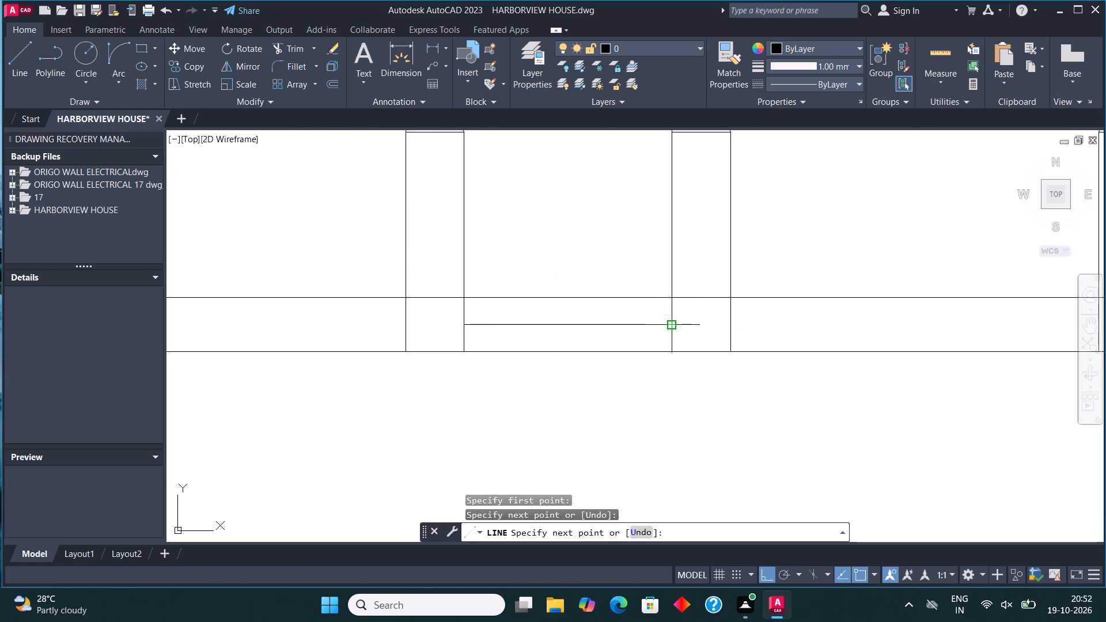
pyautogui.press('Escape')
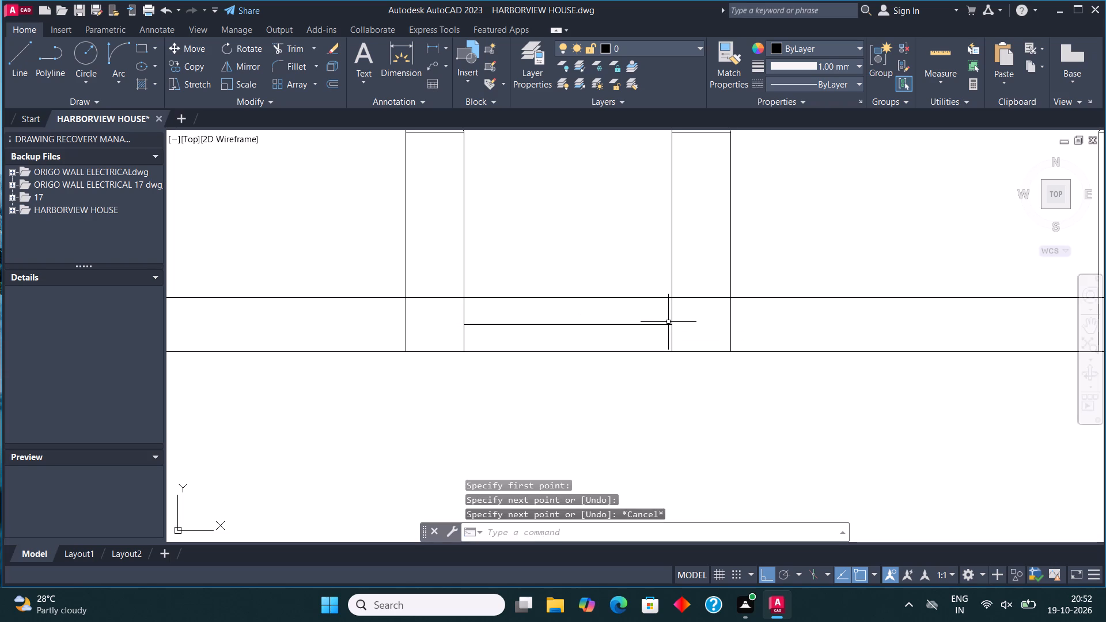
# Measure the height from the new mid-band line to the base band's top line at the left pier.
pyautogui.scroll(-2, 646, 384)
pyautogui.moveTo(799, 333); pyautogui.dragTo(722, 352, button='middle')
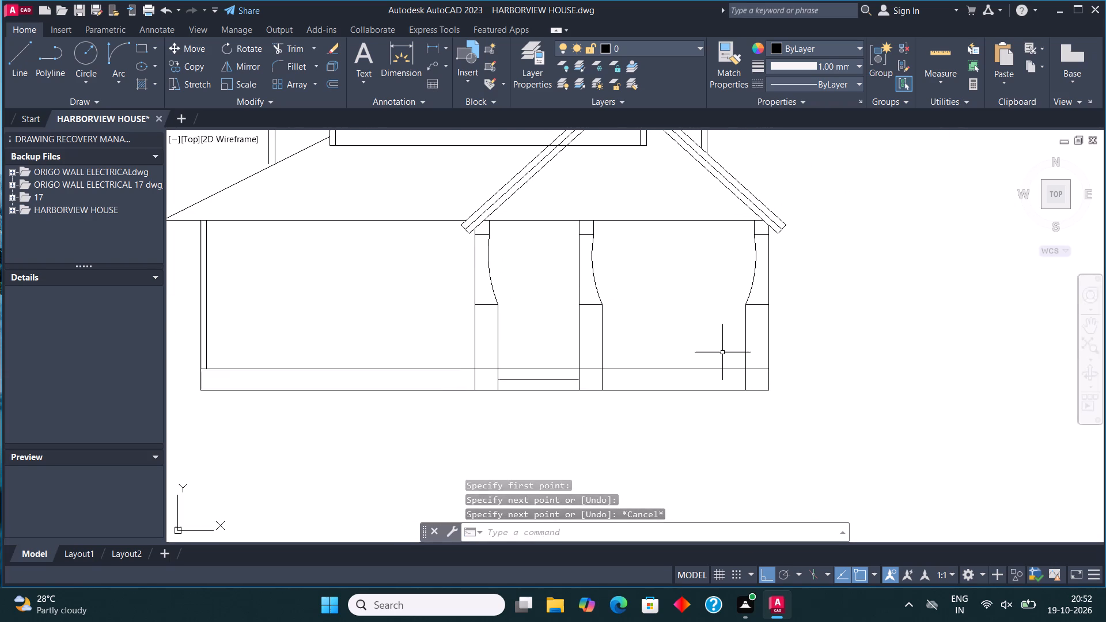
pyautogui.scroll(1, 722, 352)
pyautogui.click(461, 398)
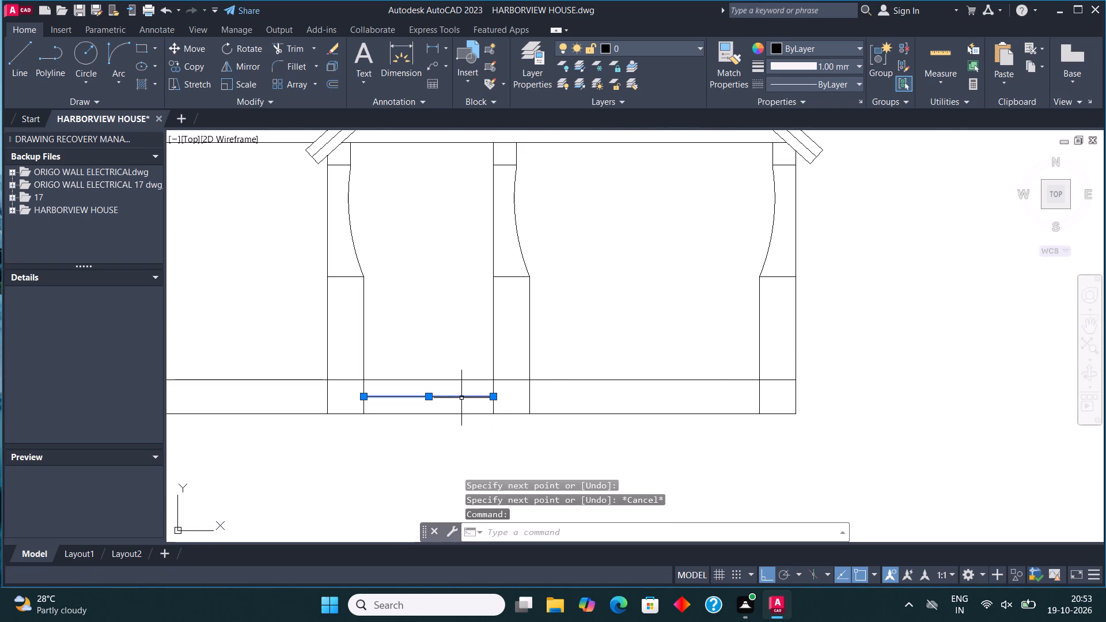
pyautogui.press('Escape')
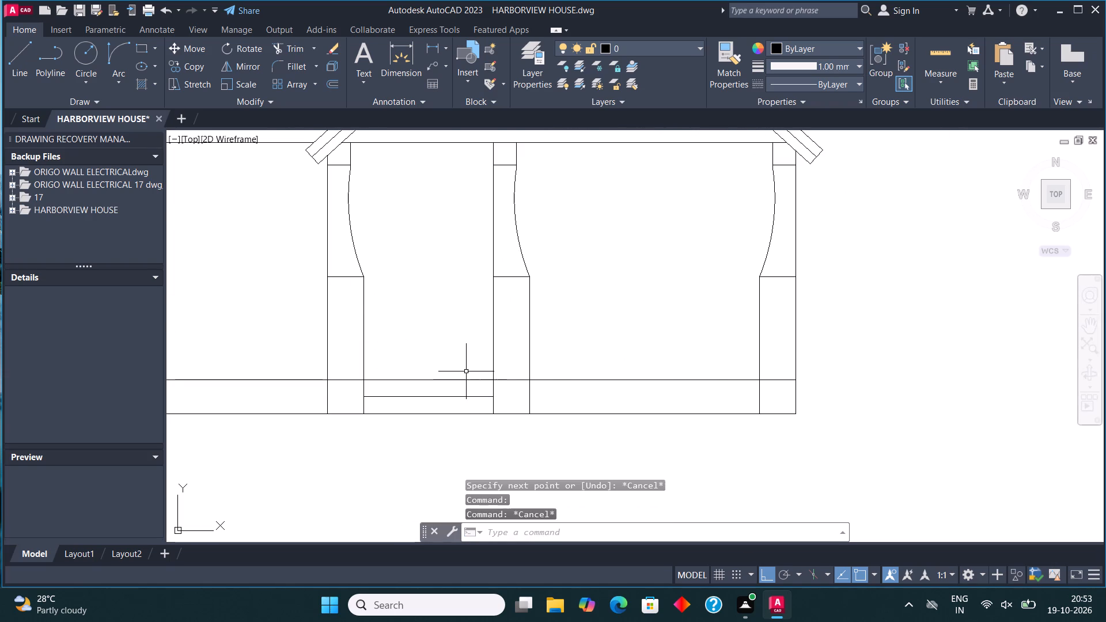
pyautogui.click(385, 58)
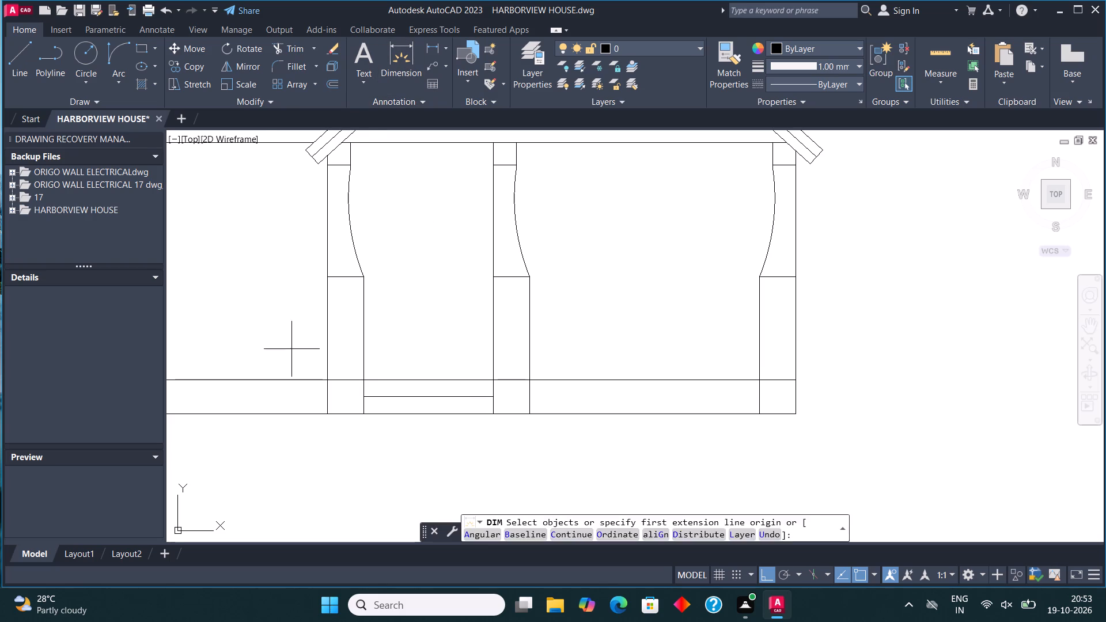
pyautogui.click(364, 399)
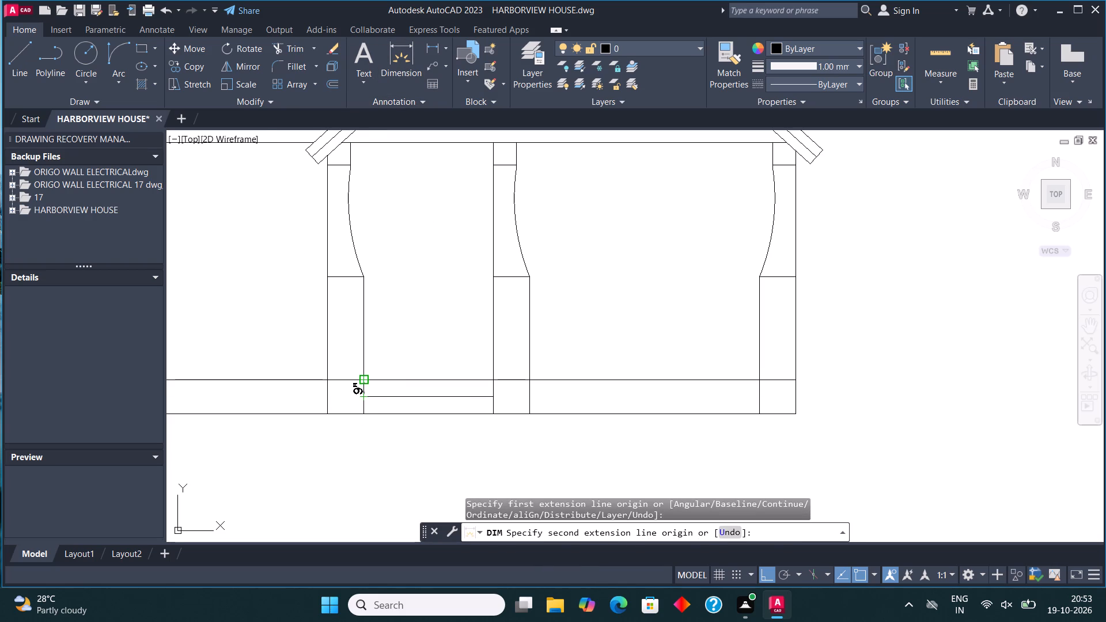
pyautogui.press('Escape')
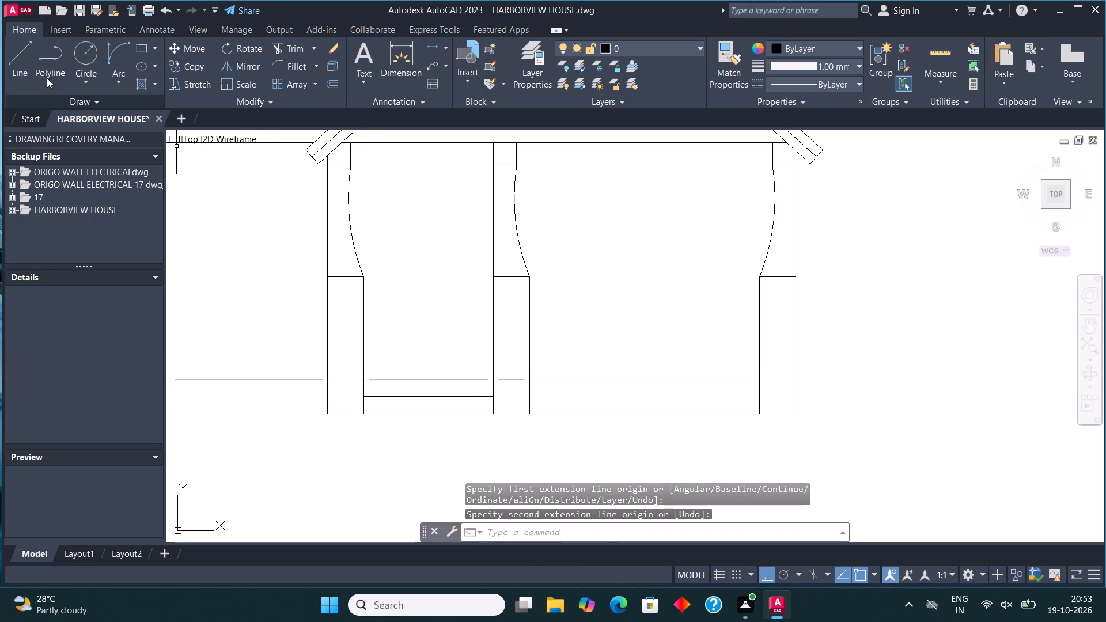
# From the base band's top at the middle pier's right edge, draw a 9" line upward and a horizontal line across to the right pier.
pyautogui.click(27, 63)
pyautogui.click(529, 377)
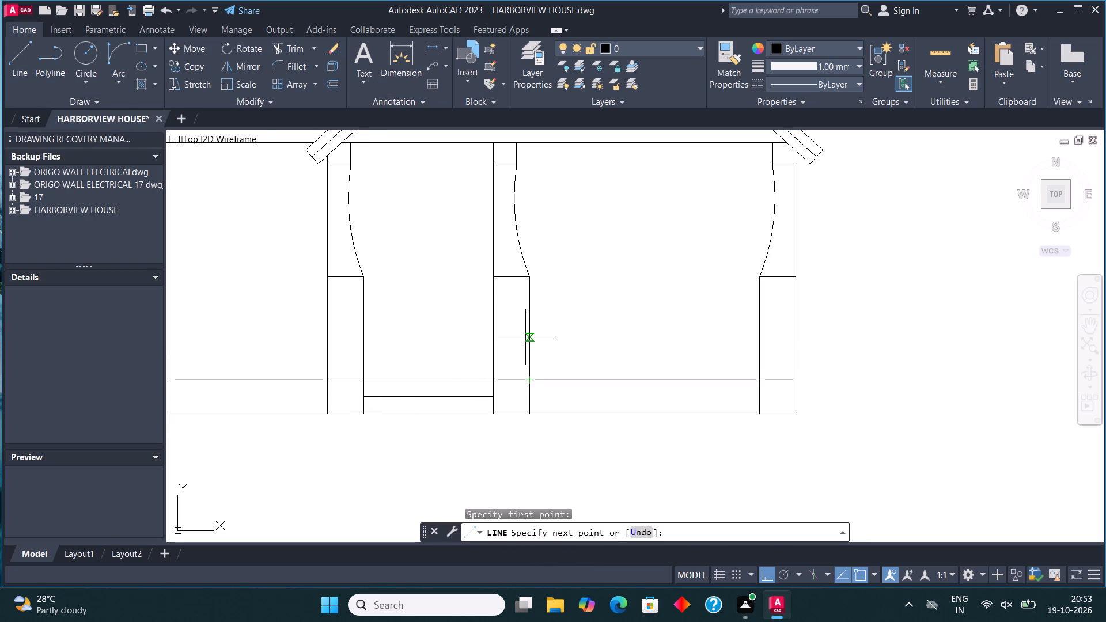
pyautogui.write('9"')
pyautogui.press('Return')
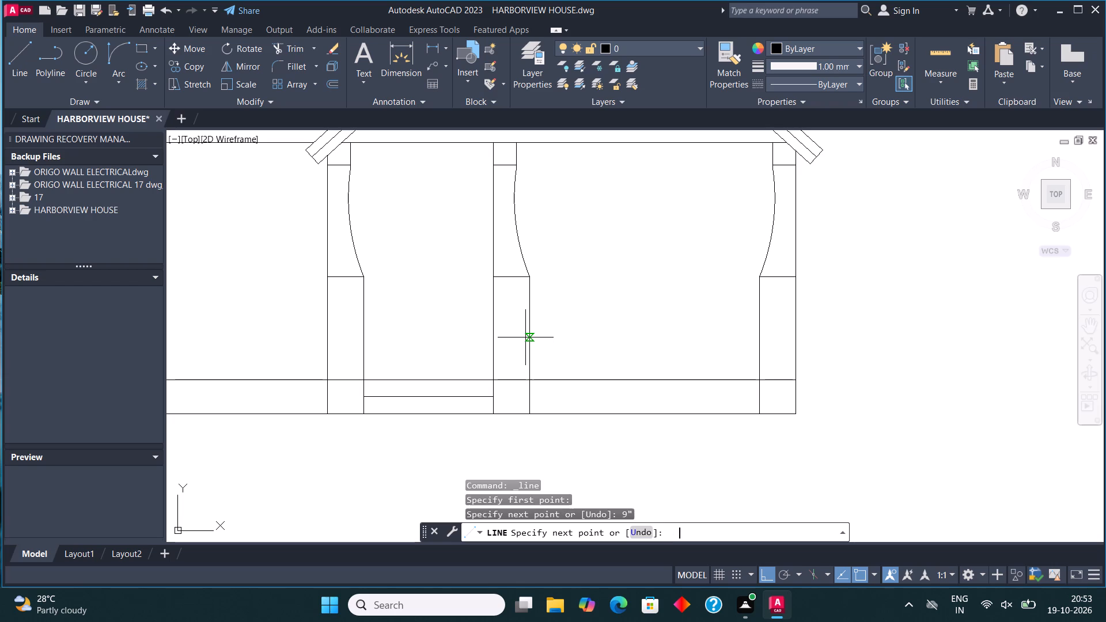
pyautogui.click(760, 363)
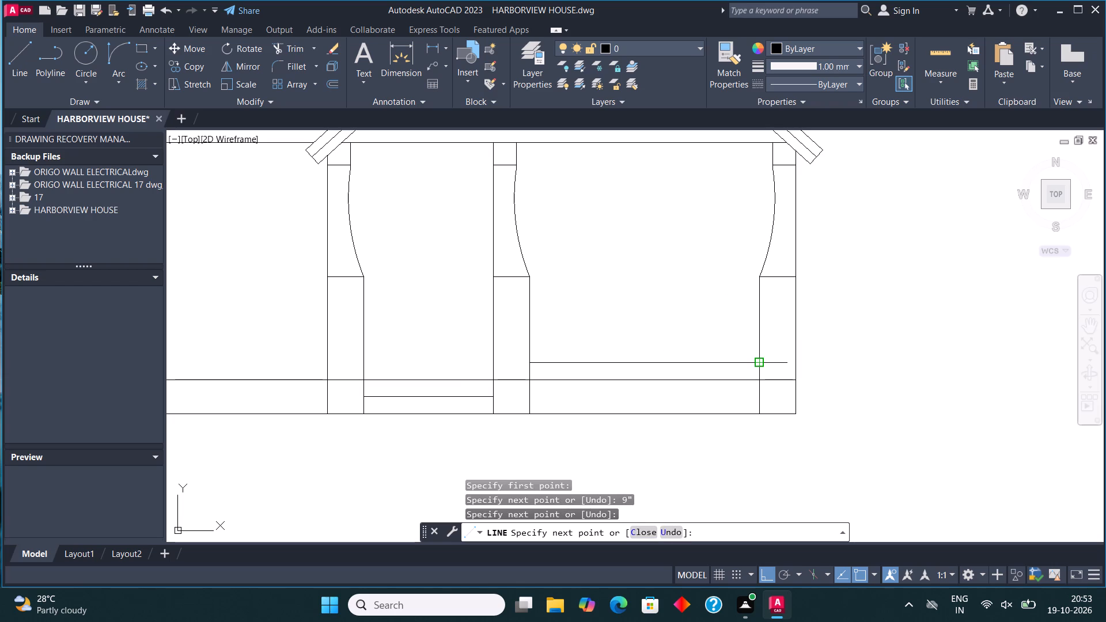
pyautogui.press('Escape')
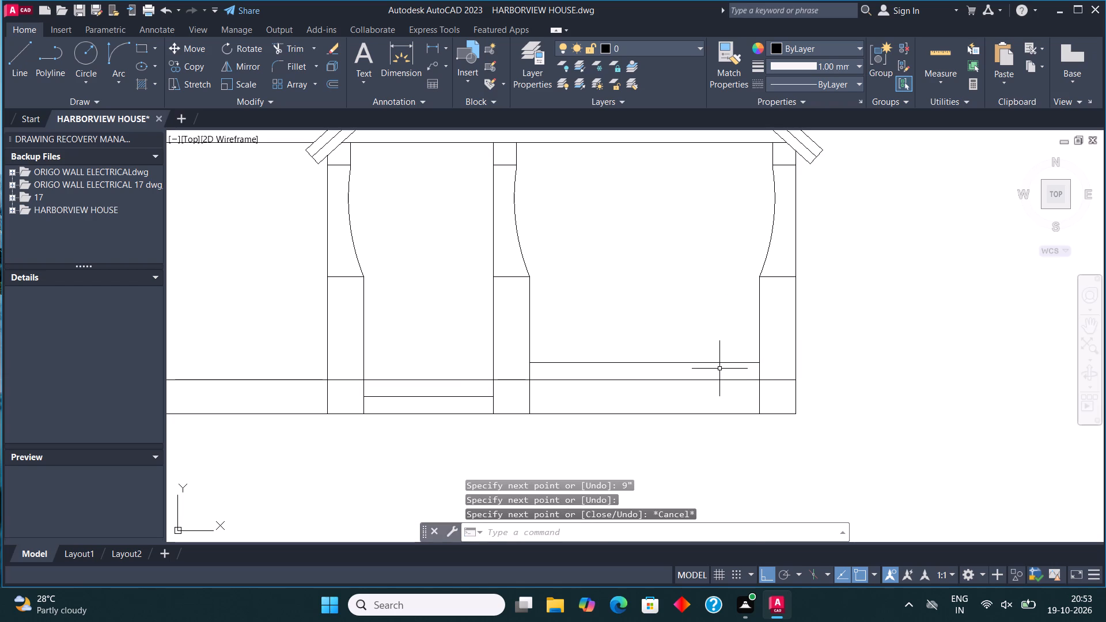
# Copy the horizontal line between the middle and right piers downward, about midway to the base band's top line.
pyautogui.click(694, 348)
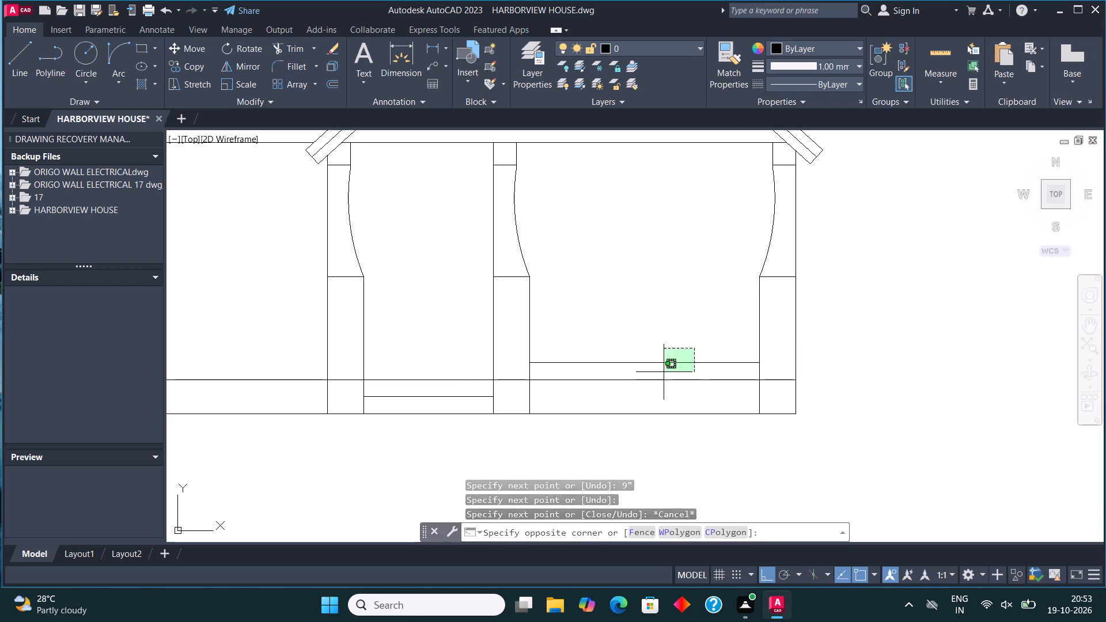
pyautogui.click(661, 374)
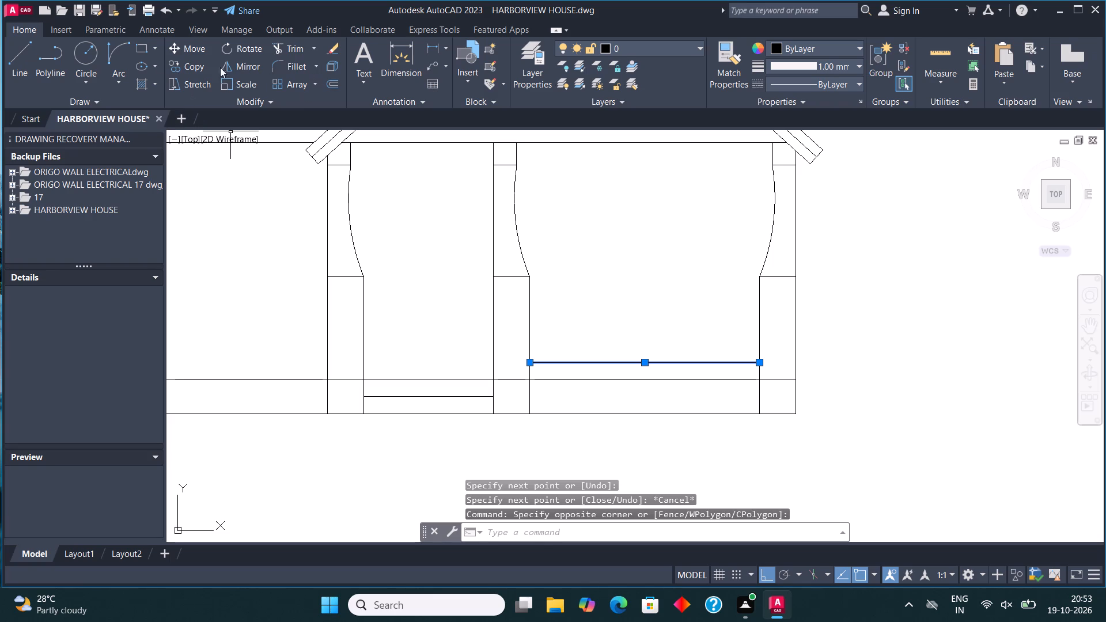
pyautogui.click(196, 62)
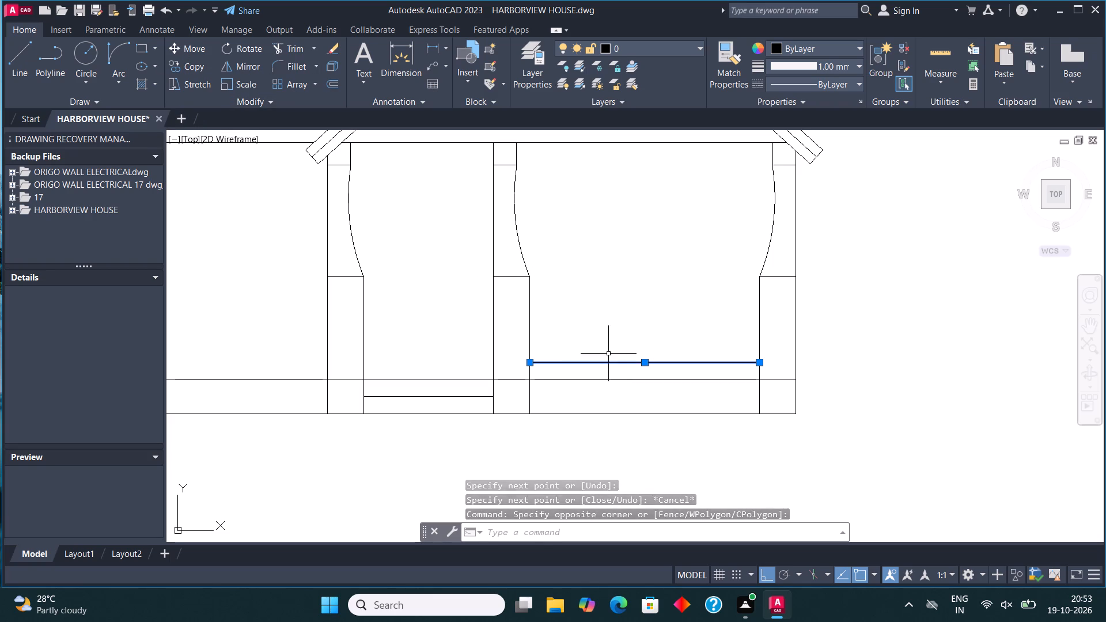
pyautogui.click(188, 66)
pyautogui.click(643, 362)
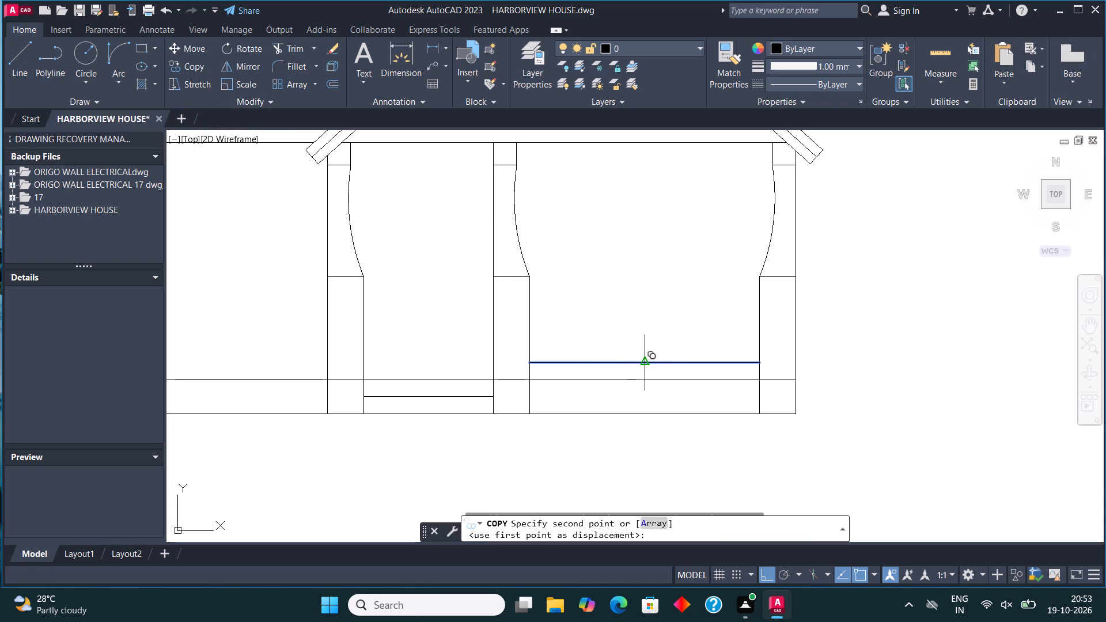
pyautogui.scroll(2, 641, 371)
pyautogui.click(641, 373)
pyautogui.press('Escape')
pyautogui.scroll(-3, 699, 324)
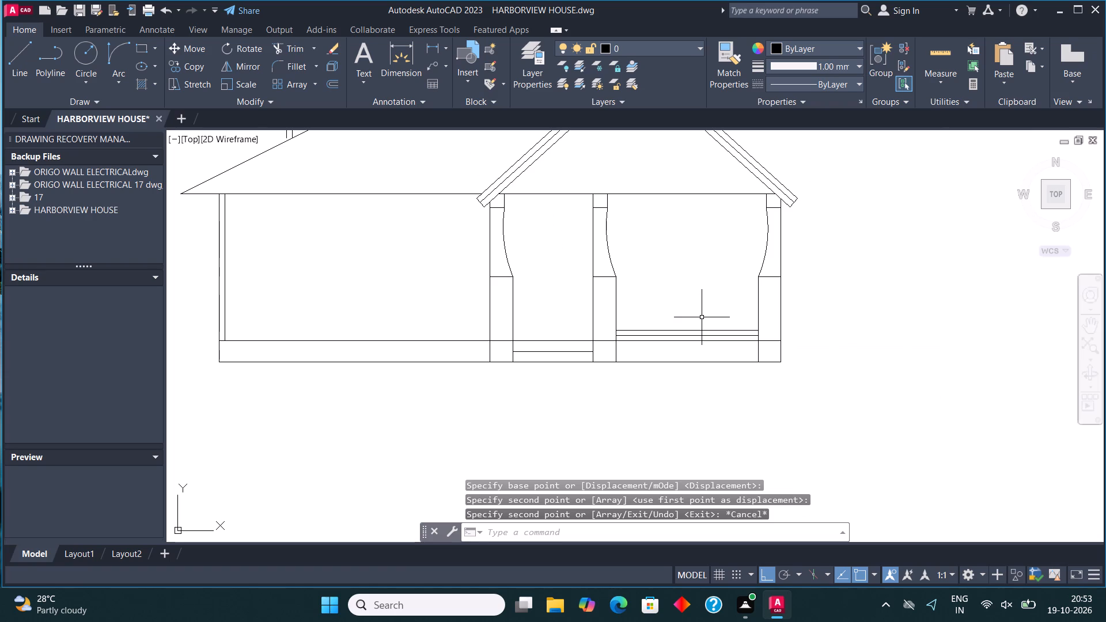
# Offset the lower roof's eave line upward three times at 2" spacing.
pyautogui.scroll(-2, 653, 360)
pyautogui.moveTo(581, 310); pyautogui.dragTo(584, 314, button='middle')
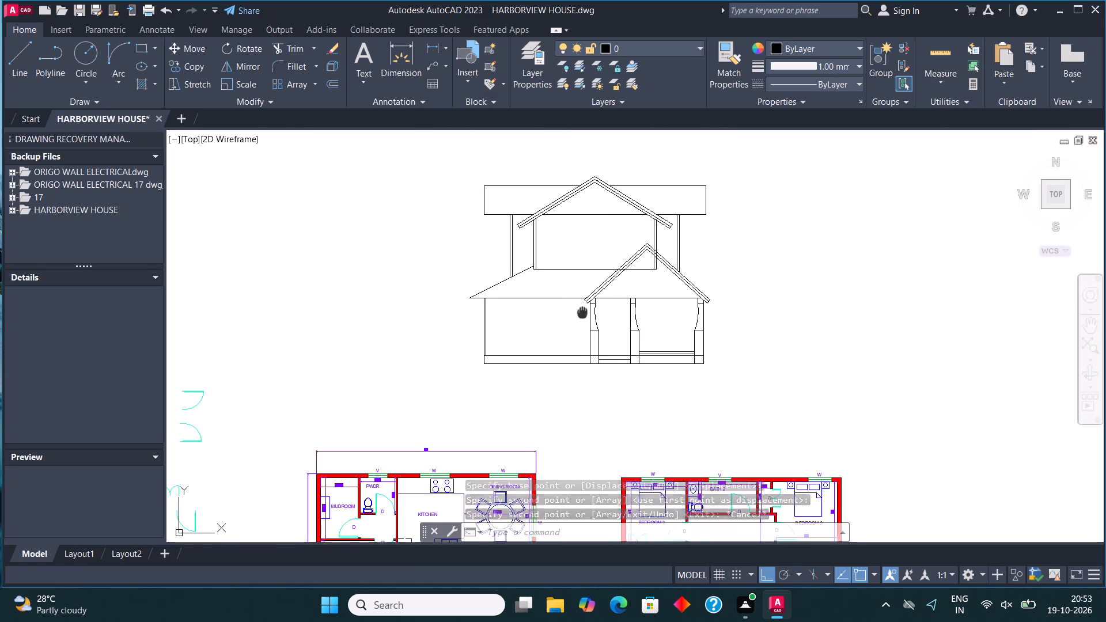
pyautogui.moveTo(584, 314); pyautogui.dragTo(608, 330, button='middle')
pyautogui.scroll(2, 558, 317)
pyautogui.click(558, 315)
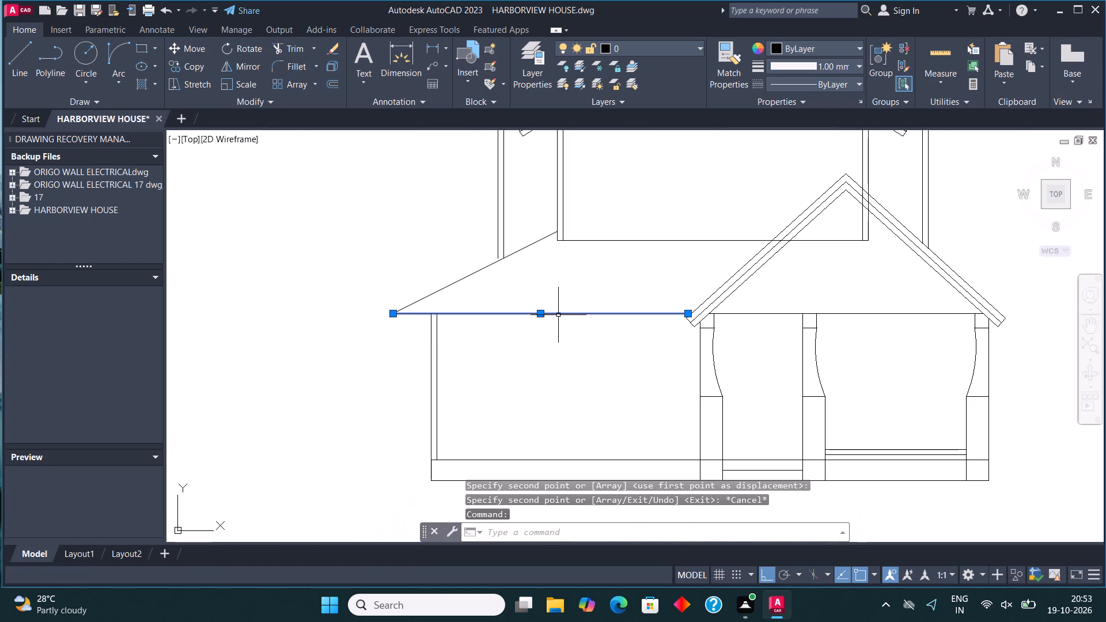
pyautogui.click(335, 86)
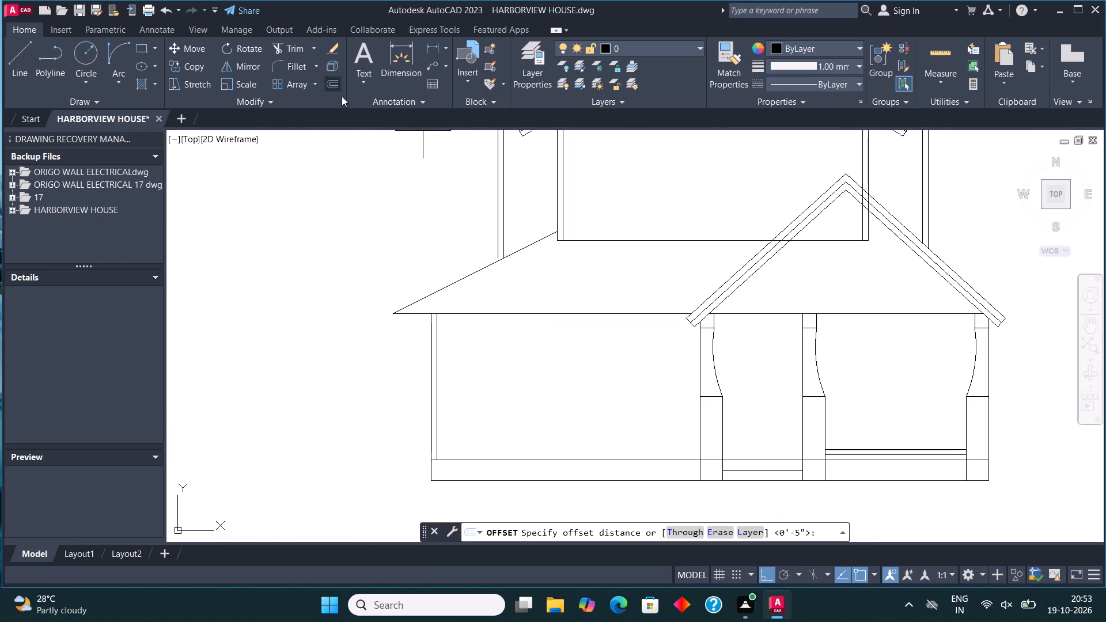
pyautogui.click(533, 316)
pyautogui.write('2"')
pyautogui.press('Return')
pyautogui.click(533, 302)
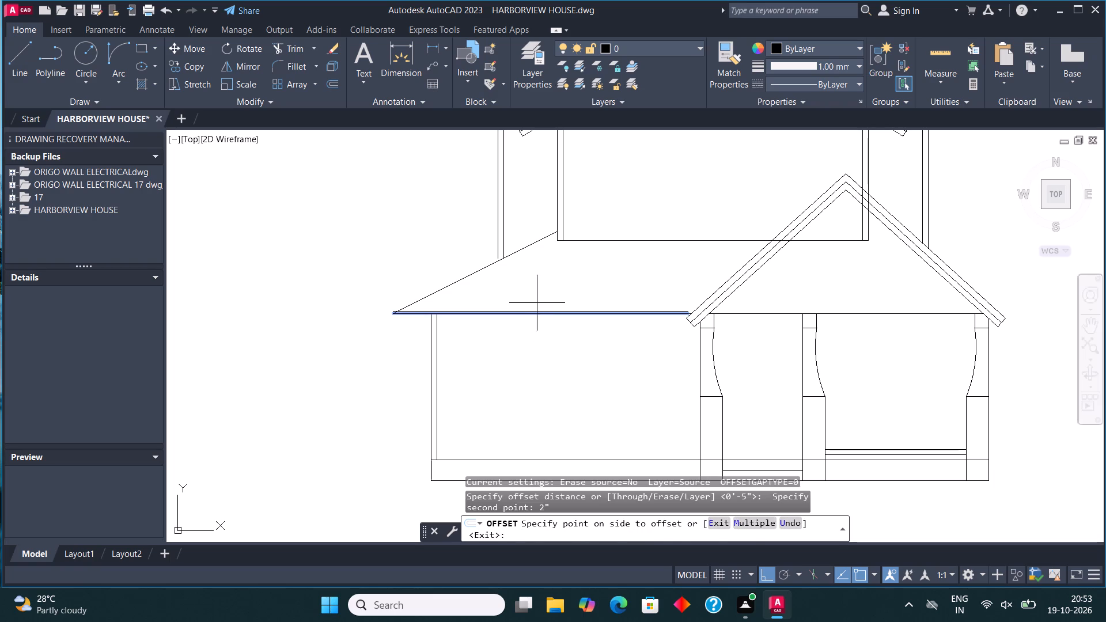
pyautogui.click(543, 285)
pyautogui.click(538, 312)
pyautogui.click(540, 300)
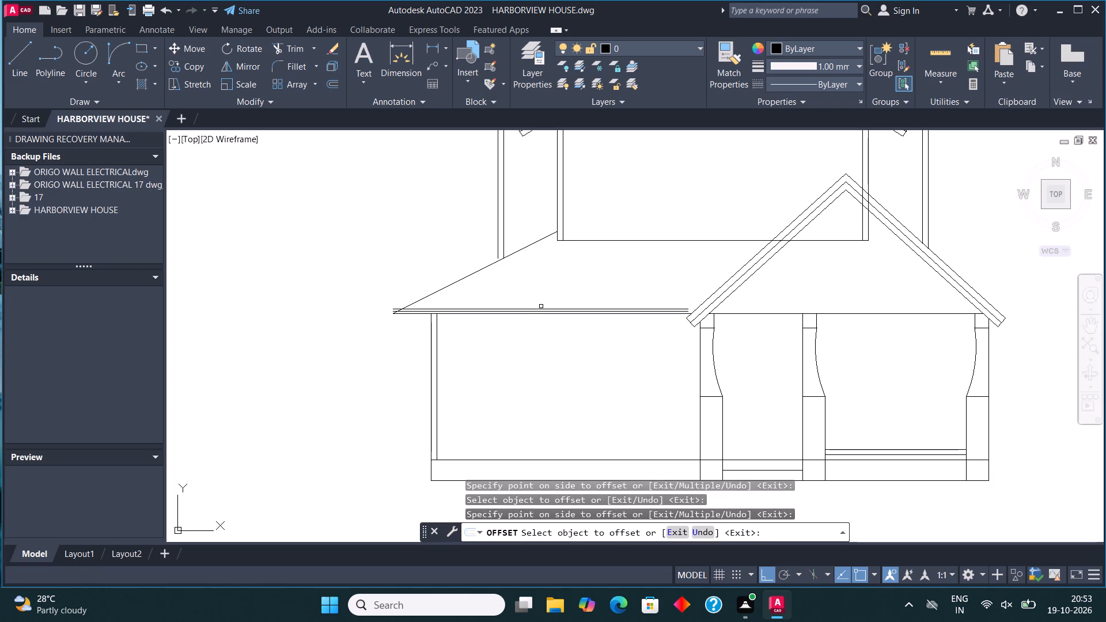
pyautogui.click(541, 306)
pyautogui.click(544, 310)
pyautogui.click(543, 298)
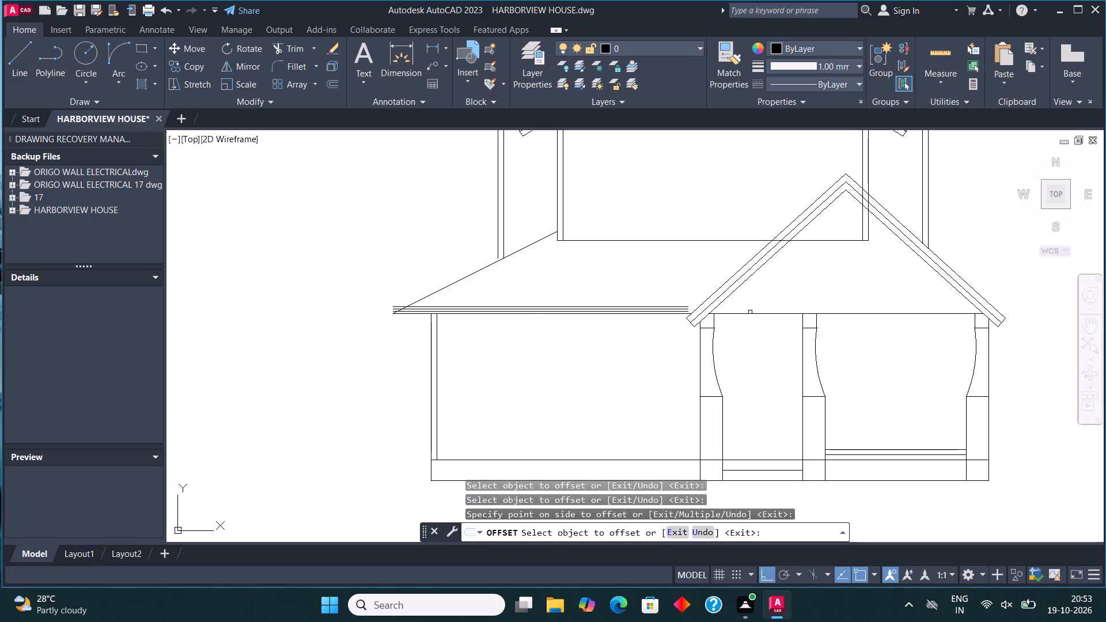
# Offset the porch gable's horizontal base line upward three times at 2" spacing.
pyautogui.click(750, 313)
pyautogui.click(750, 294)
pyautogui.click(757, 312)
pyautogui.click(757, 297)
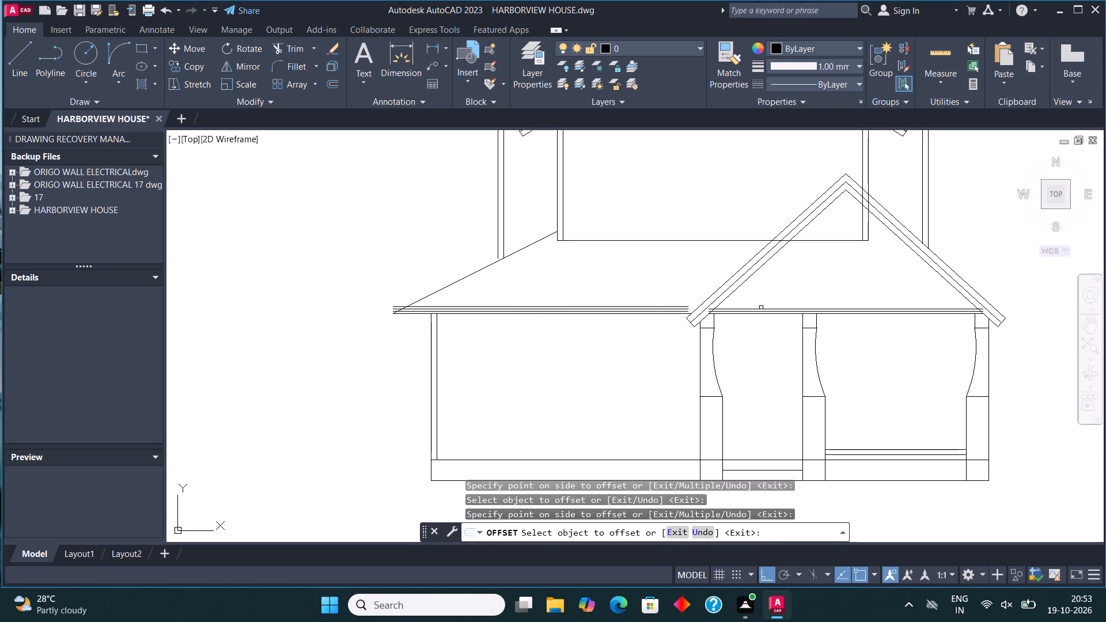
pyautogui.click(762, 309)
pyautogui.click(760, 286)
# Offset the upper gable's horizontal base line upward three times at 2" spacing.
pyautogui.scroll(-3, 676, 409)
pyautogui.scroll(4, 661, 331)
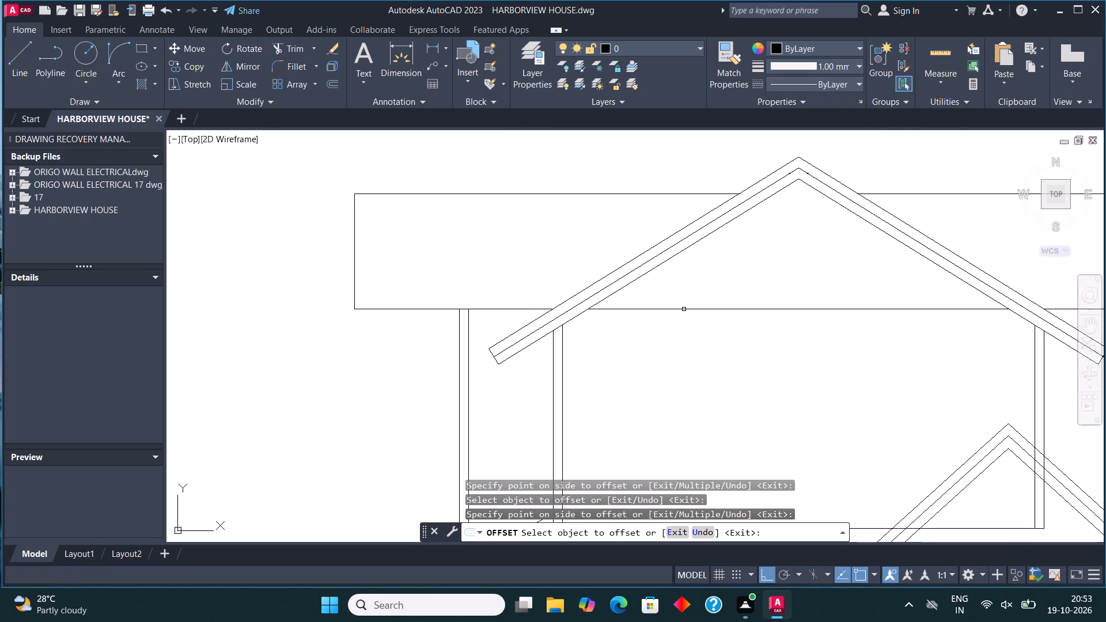
pyautogui.click(684, 312)
pyautogui.click(689, 309)
pyautogui.click(695, 293)
pyautogui.click(702, 304)
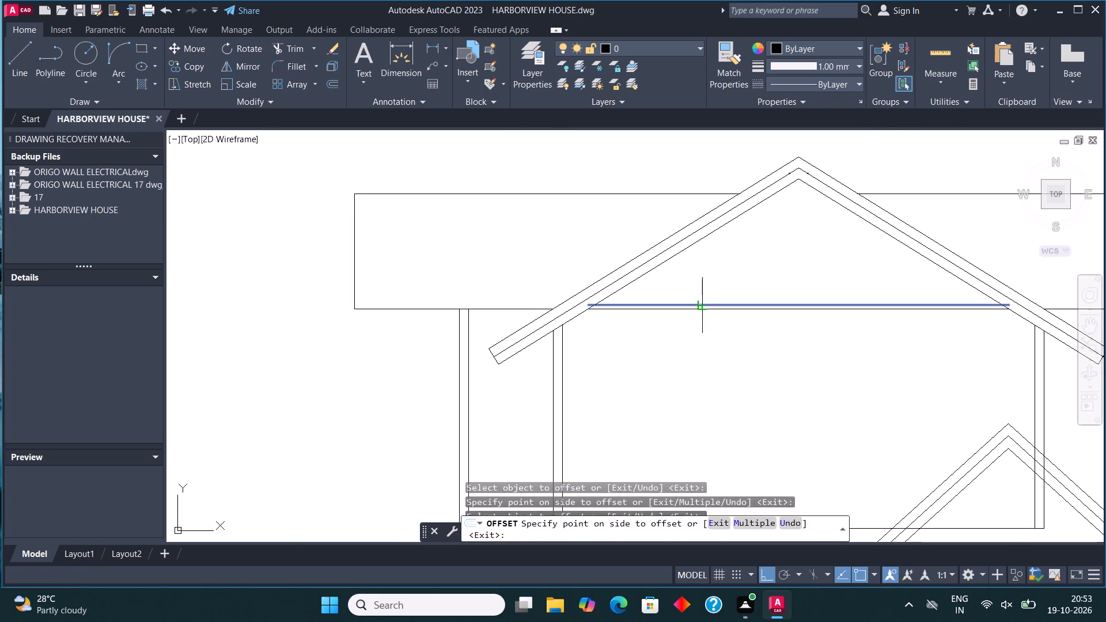
pyautogui.click(702, 291)
pyautogui.click(710, 302)
pyautogui.click(709, 291)
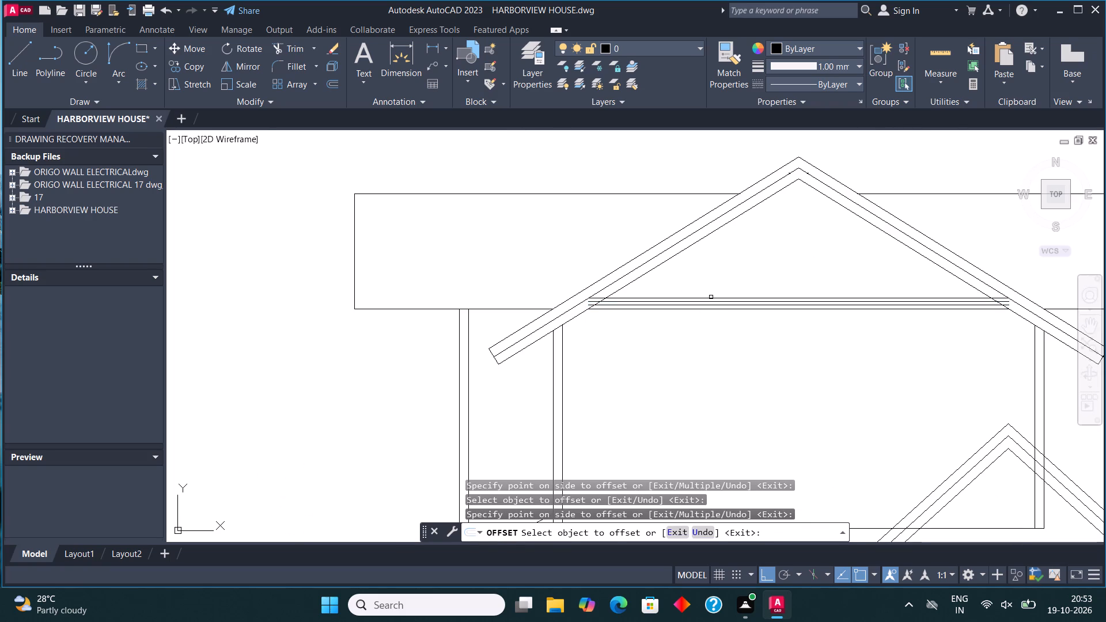
pyautogui.scroll(-3, 706, 289)
pyautogui.scroll(3, 740, 378)
pyautogui.scroll(-1, 738, 393)
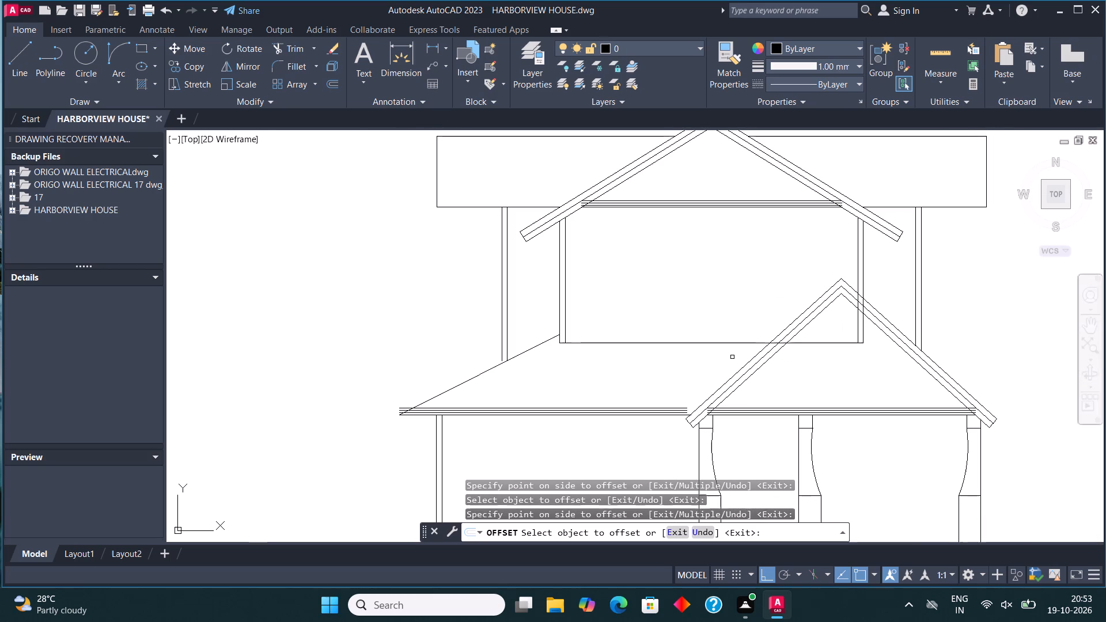
# Offset the upper roof's eave line at its far left end, outside the left wall, upward three times at 2" spacing.
pyautogui.moveTo(710, 278); pyautogui.dragTo(702, 337, button='middle')
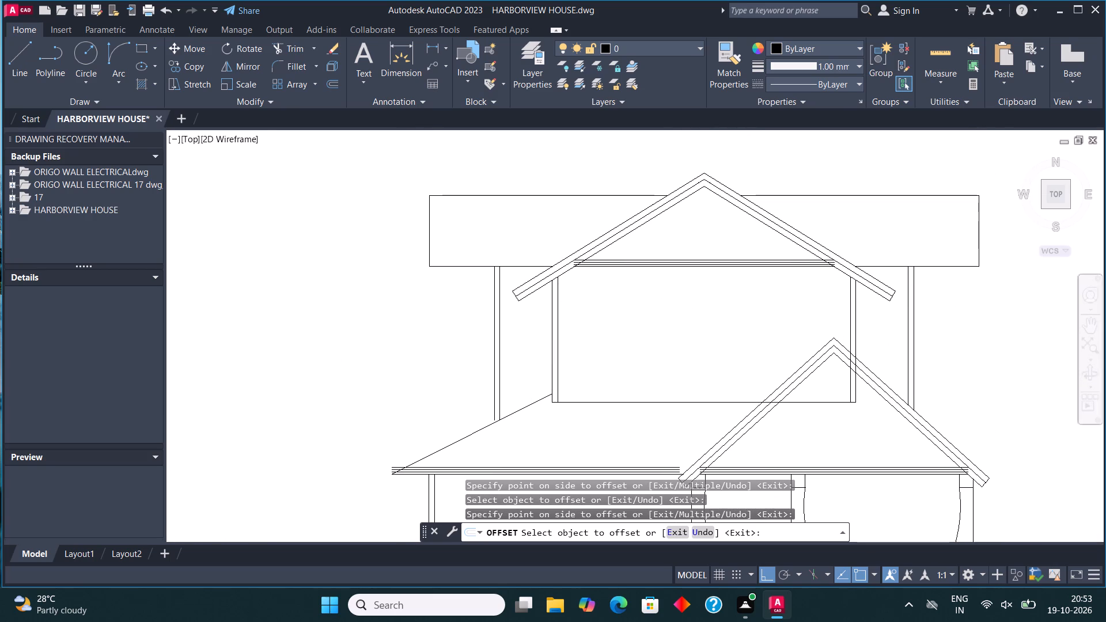
pyautogui.click(468, 266)
pyautogui.click(466, 256)
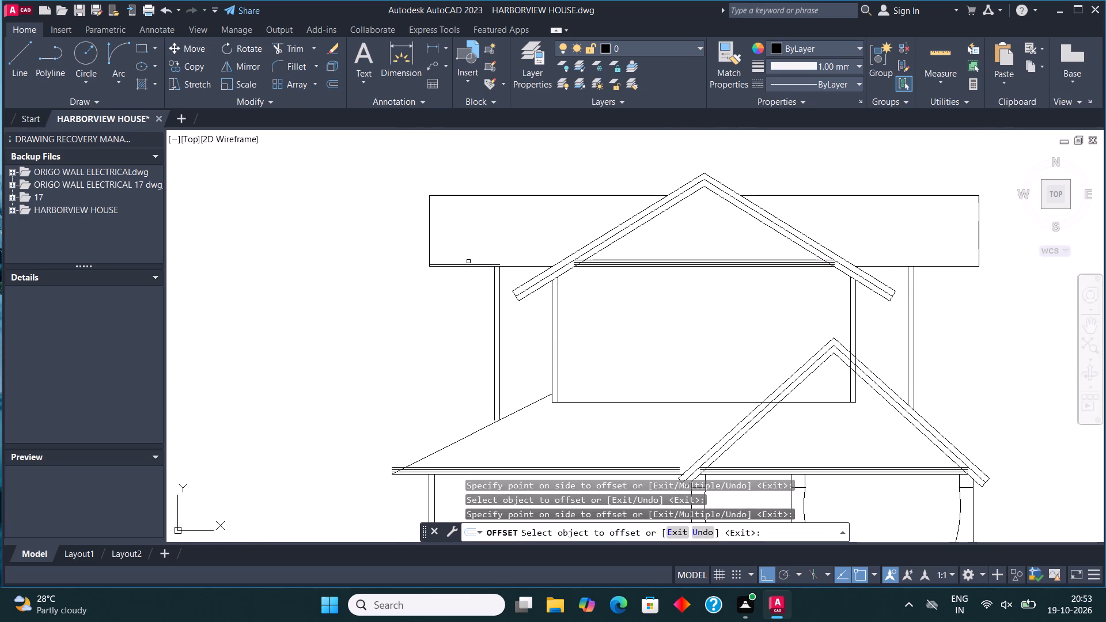
pyautogui.click(474, 265)
pyautogui.click(471, 254)
pyautogui.scroll(3, 472, 261)
pyautogui.click(472, 261)
pyautogui.click(472, 254)
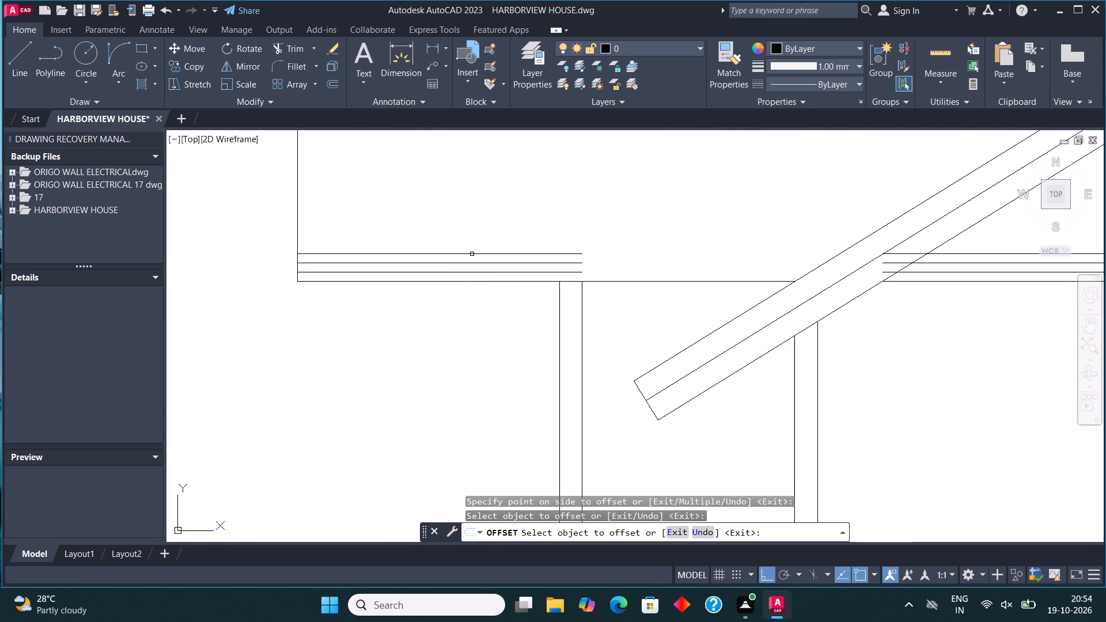
# Offset the upper roof's eave line between the left wall and the gable's left rake upward three times at 2" spacing.
pyautogui.click(619, 285)
pyautogui.click(619, 282)
pyautogui.click(619, 261)
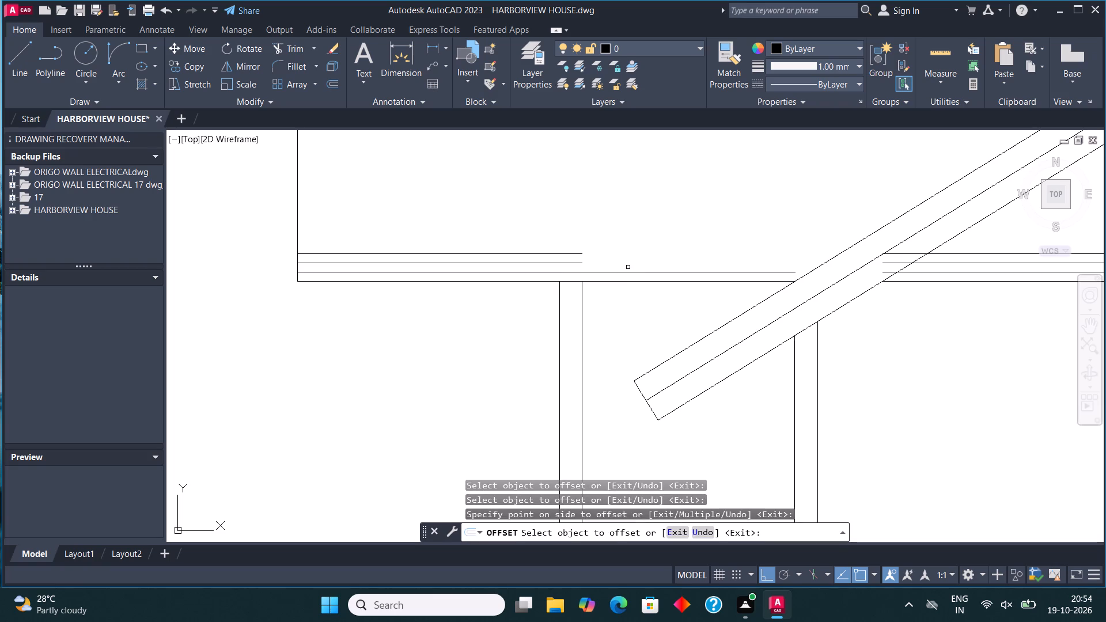
pyautogui.click(635, 272)
pyautogui.click(631, 264)
pyautogui.click(631, 264)
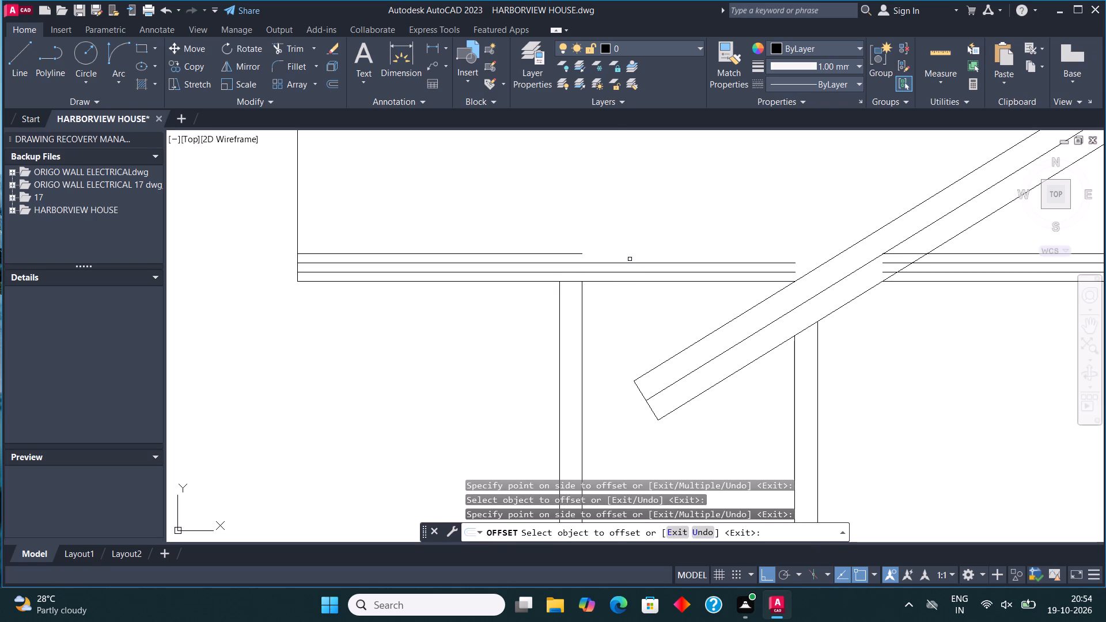
pyautogui.click(632, 266)
pyautogui.click(633, 266)
pyautogui.click(631, 263)
pyautogui.click(623, 247)
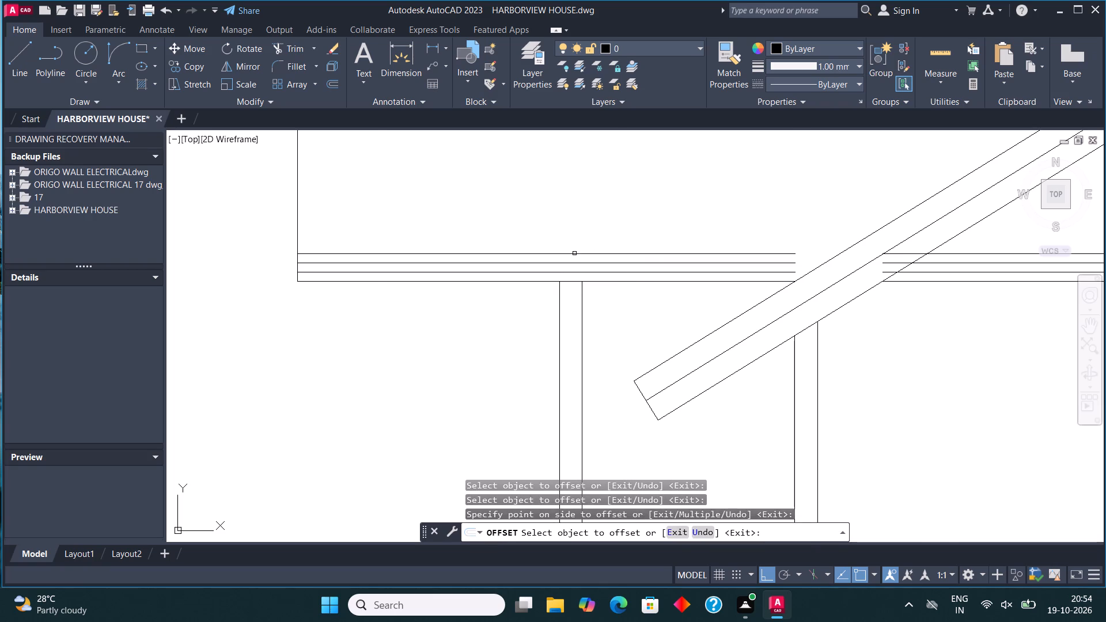
# Offset the upper roof's eave line between the gable's right rake and the right wall upward three times at 2" spacing.
pyautogui.scroll(-2, 511, 298)
pyautogui.scroll(-3, 737, 324)
pyautogui.scroll(5, 805, 327)
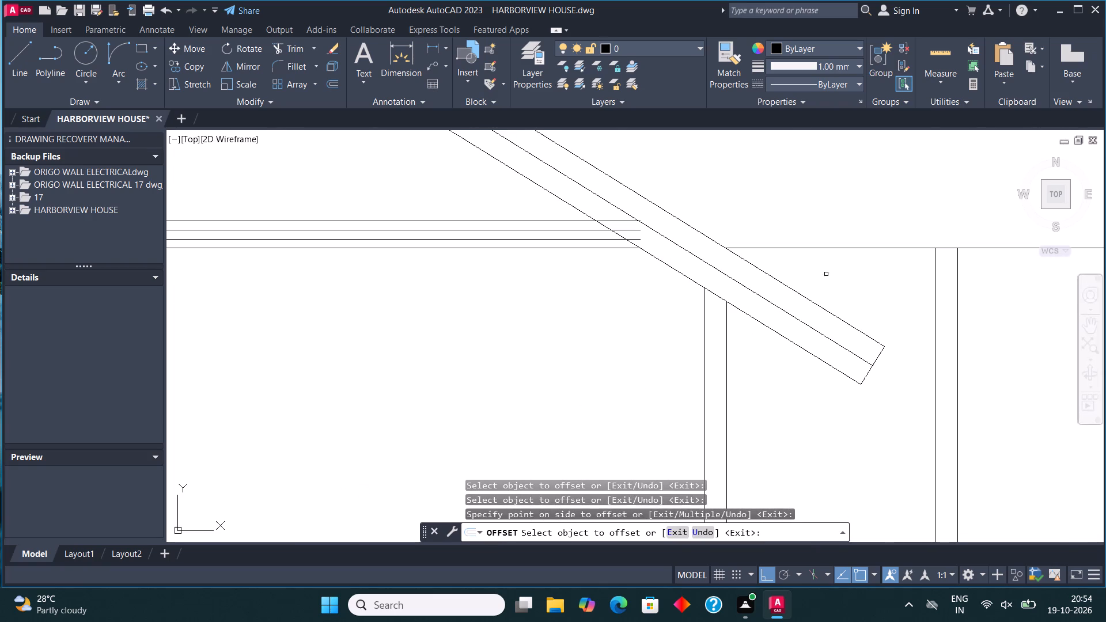
pyautogui.click(826, 250)
pyautogui.click(825, 234)
pyautogui.click(826, 238)
pyautogui.click(826, 227)
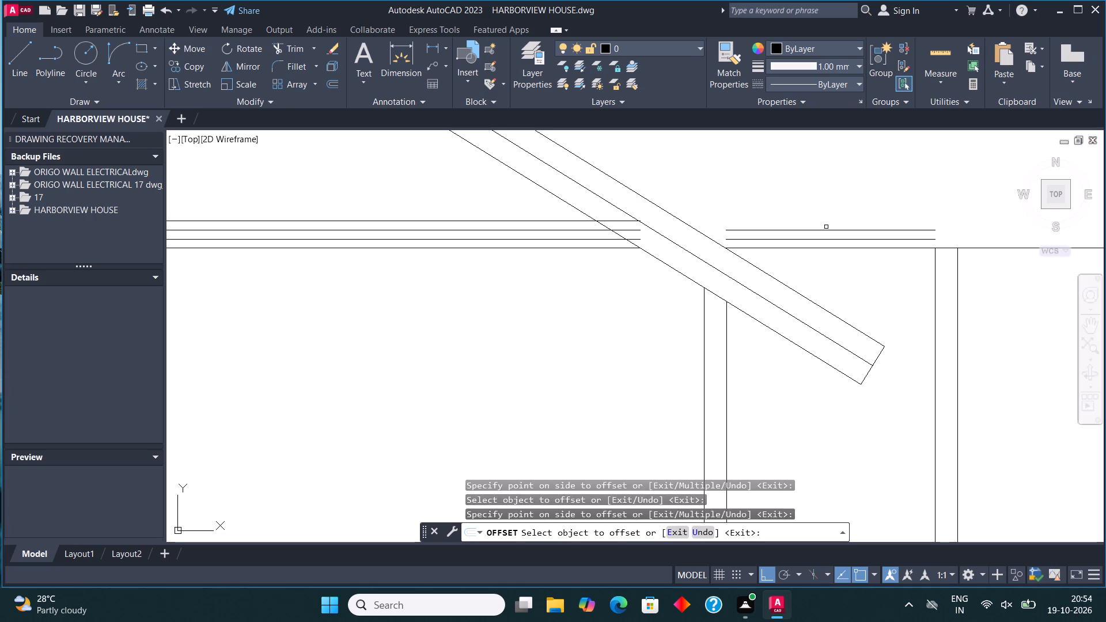
pyautogui.click(827, 228)
pyautogui.click(824, 215)
# Offset the upper roof's eave line at its far right end, from the right wall outward, upward three times at 2" spacing.
pyautogui.scroll(-2, 781, 246)
pyautogui.scroll(2, 836, 248)
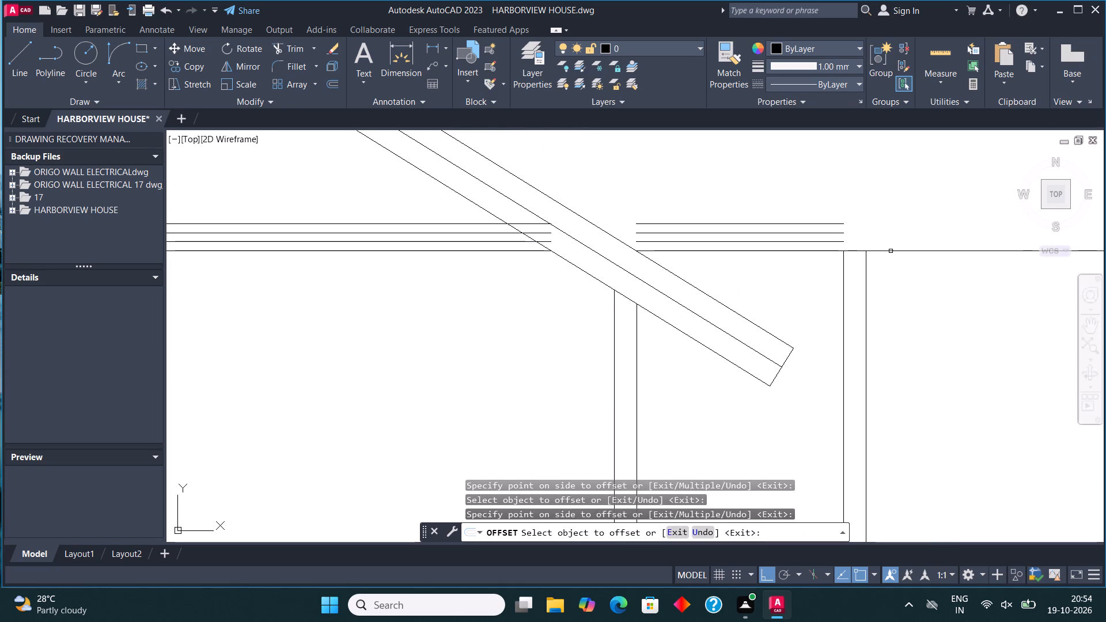
pyautogui.click(892, 251)
pyautogui.click(891, 232)
pyautogui.click(892, 242)
pyautogui.click(890, 230)
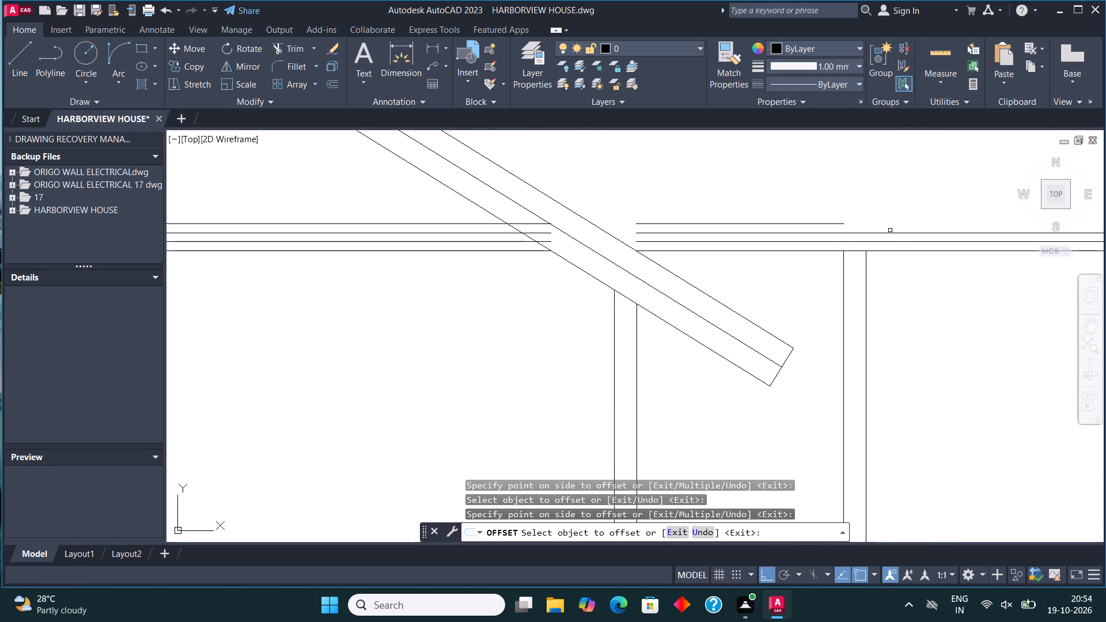
pyautogui.click(892, 232)
pyautogui.click(890, 214)
pyautogui.scroll(-3, 873, 268)
pyautogui.press('Escape')
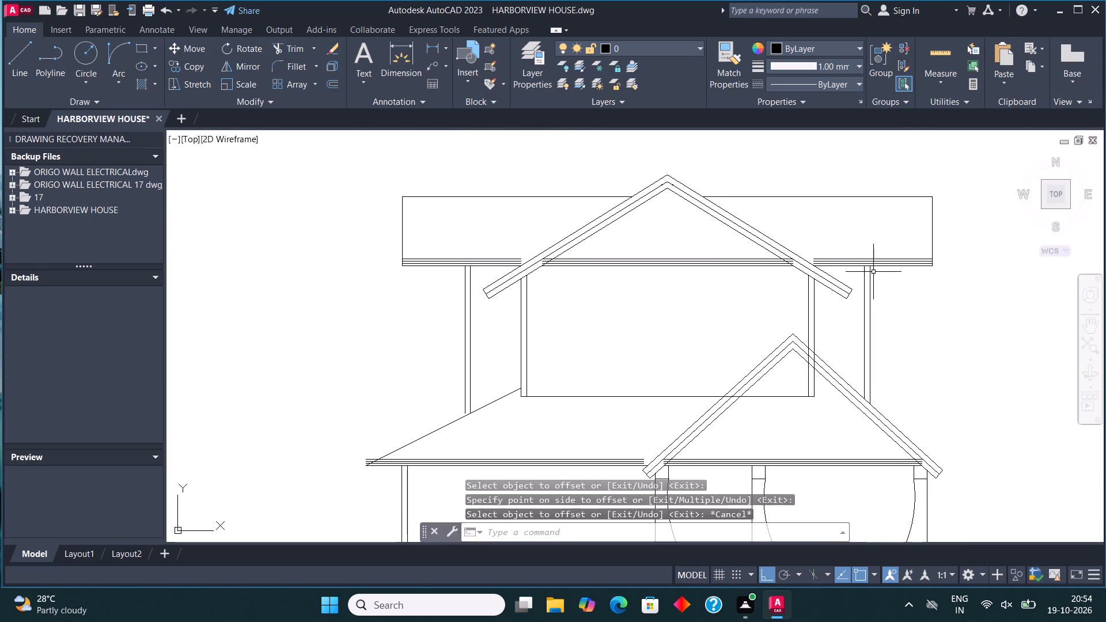
# Trim the left ends of the upper gable's horizontal trim lines where they cross into the left rake board.
pyautogui.moveTo(740, 275); pyautogui.dragTo(768, 286, button='middle')
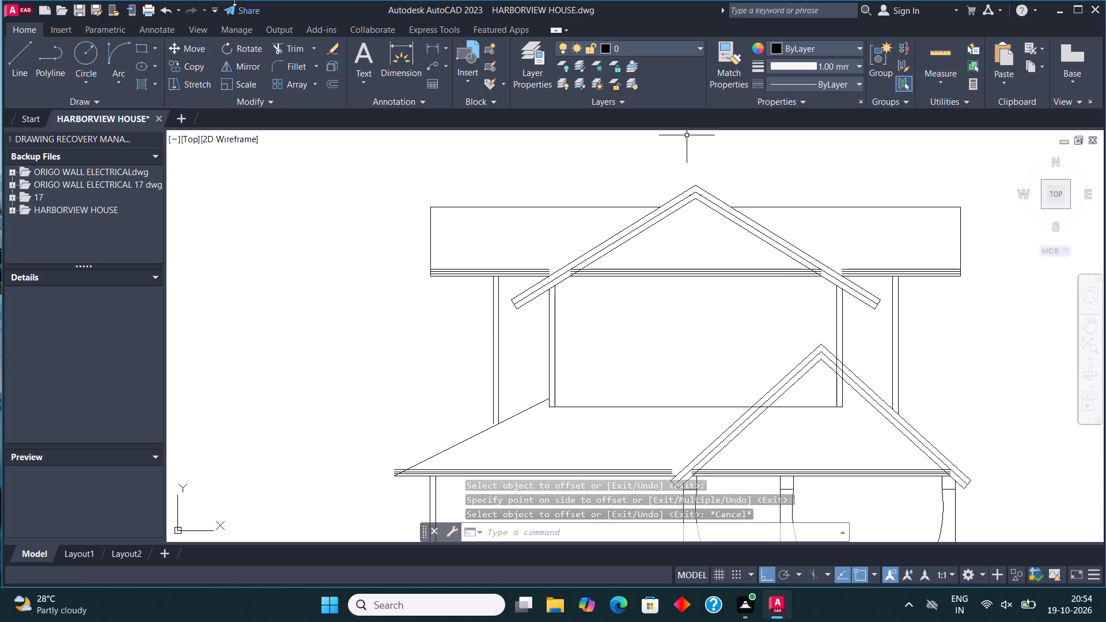
pyautogui.click(294, 45)
pyautogui.scroll(4, 570, 273)
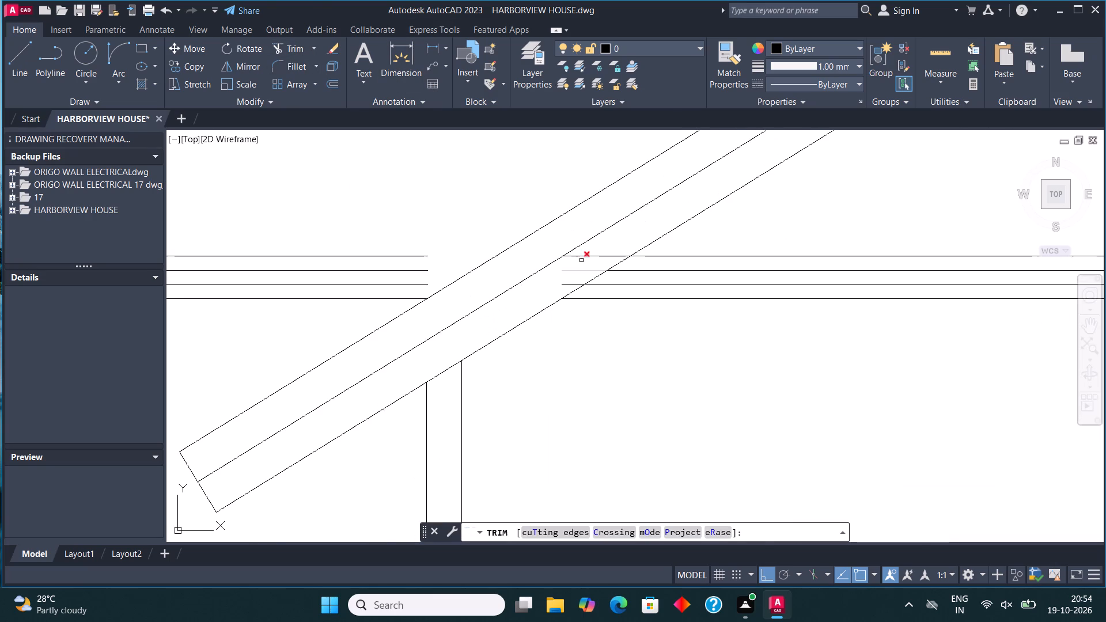
pyautogui.moveTo(593, 257); pyautogui.dragTo(573, 283)
pyautogui.moveTo(571, 280); pyautogui.dragTo(570, 286)
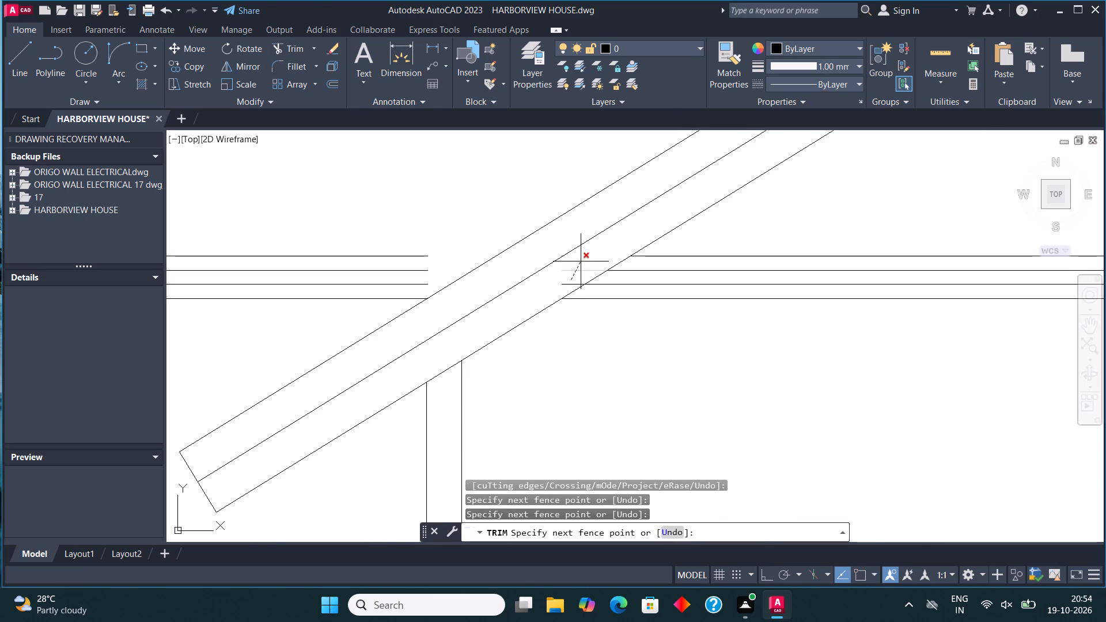
pyautogui.click(584, 258)
pyautogui.click(570, 287)
pyautogui.click(585, 256)
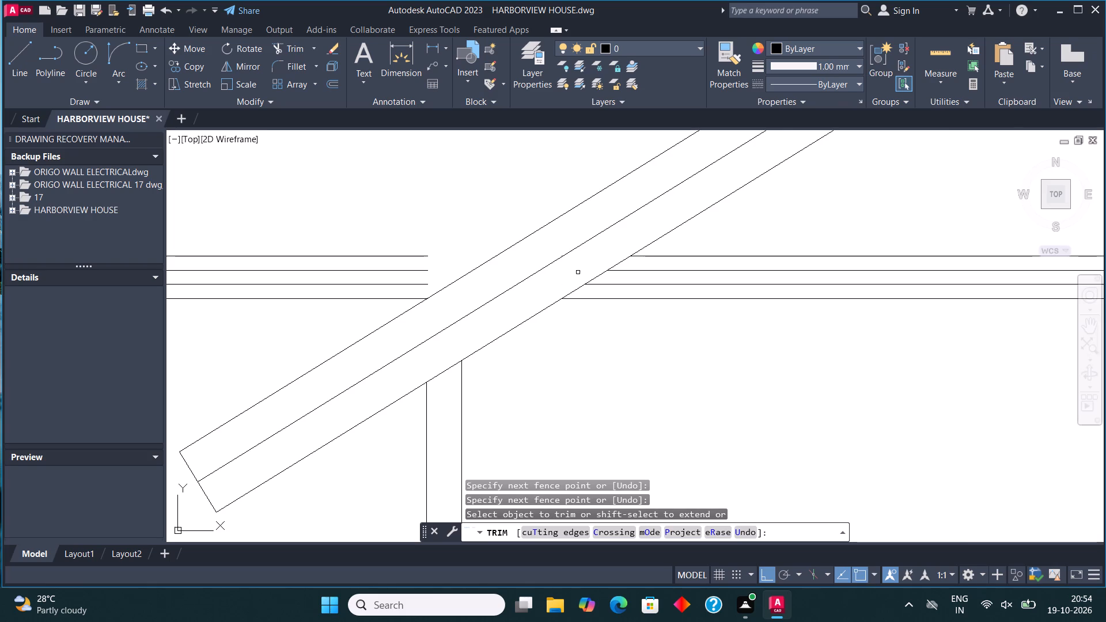
# Trim the right ends of the upper gable's horizontal trim lines where they cross into the right rake board.
pyautogui.scroll(-4, 574, 282)
pyautogui.scroll(5, 842, 289)
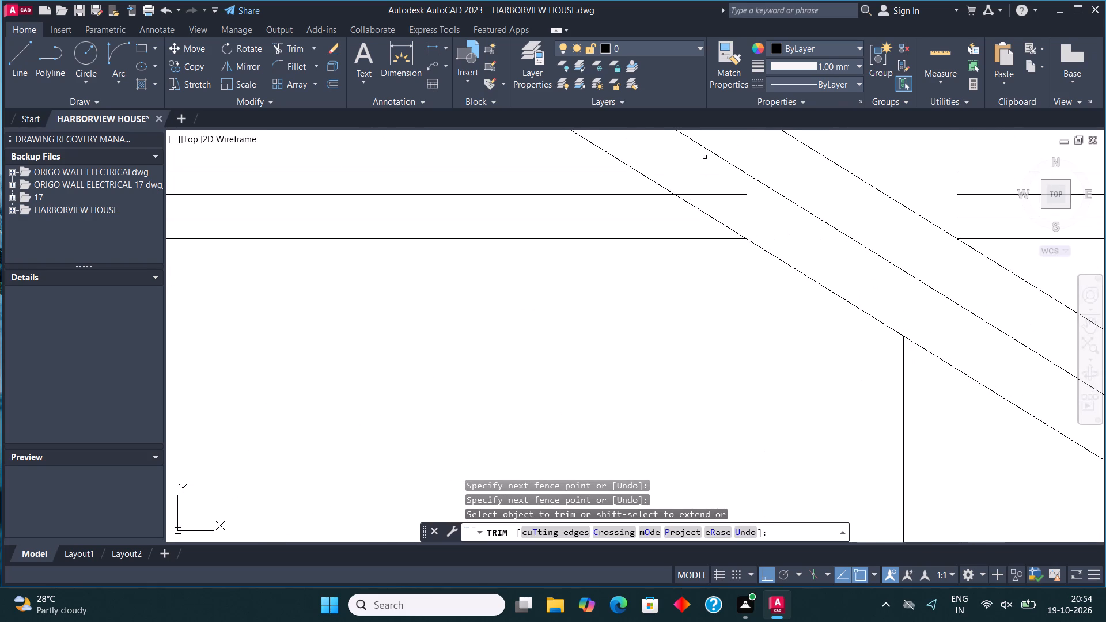
pyautogui.moveTo(705, 161); pyautogui.dragTo(752, 228)
pyautogui.scroll(-3, 764, 258)
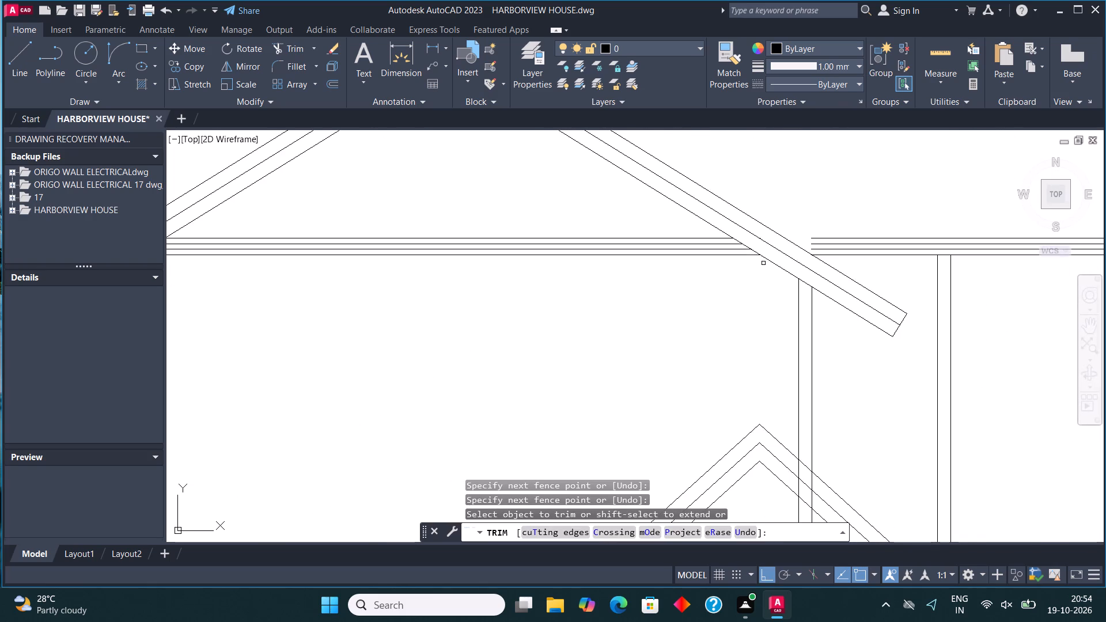
pyautogui.scroll(-2, 767, 266)
pyautogui.scroll(3, 484, 267)
pyautogui.press('Escape')
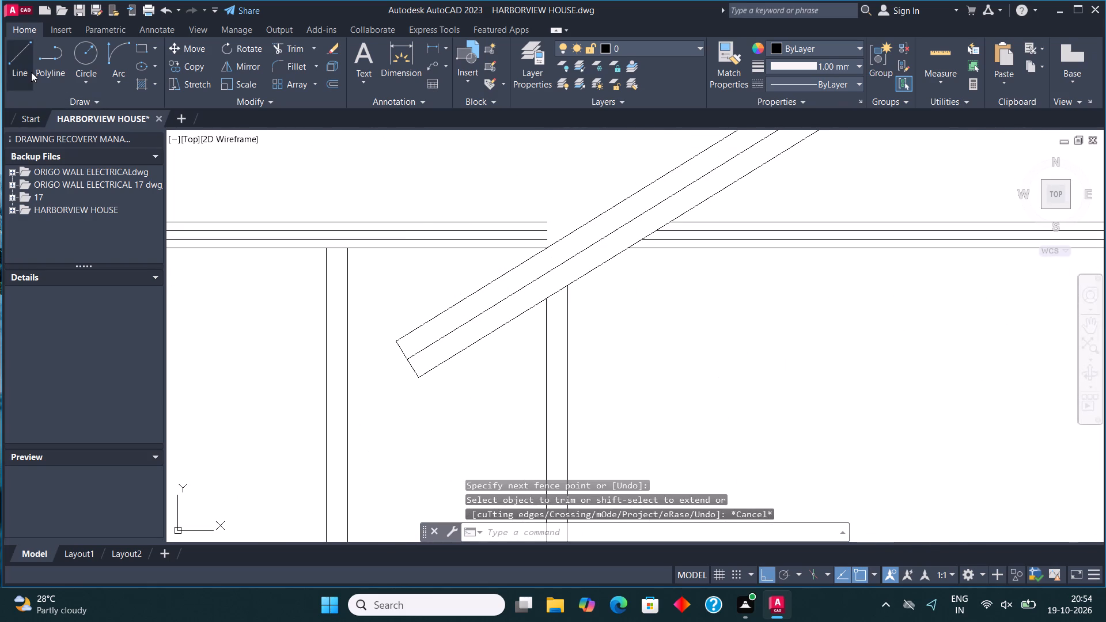
# Extend the upper roof's three left eave trim lines to the gable's left rake by drawing horizontal lines from their ends.
pyautogui.click(28, 63)
pyautogui.scroll(1, 532, 219)
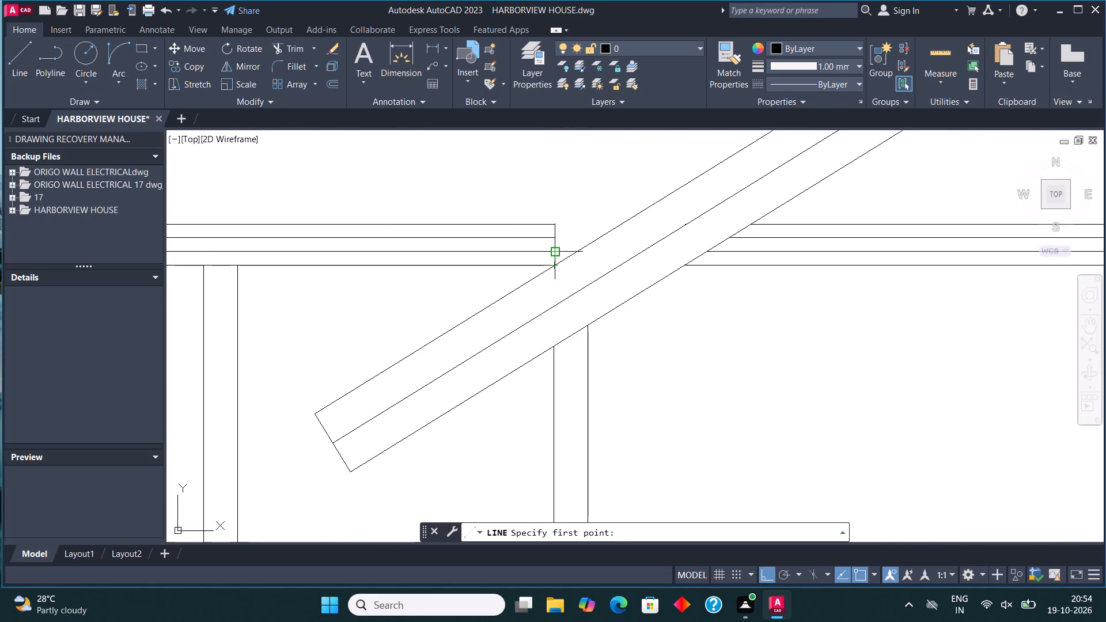
pyautogui.click(551, 252)
pyautogui.scroll(3, 556, 267)
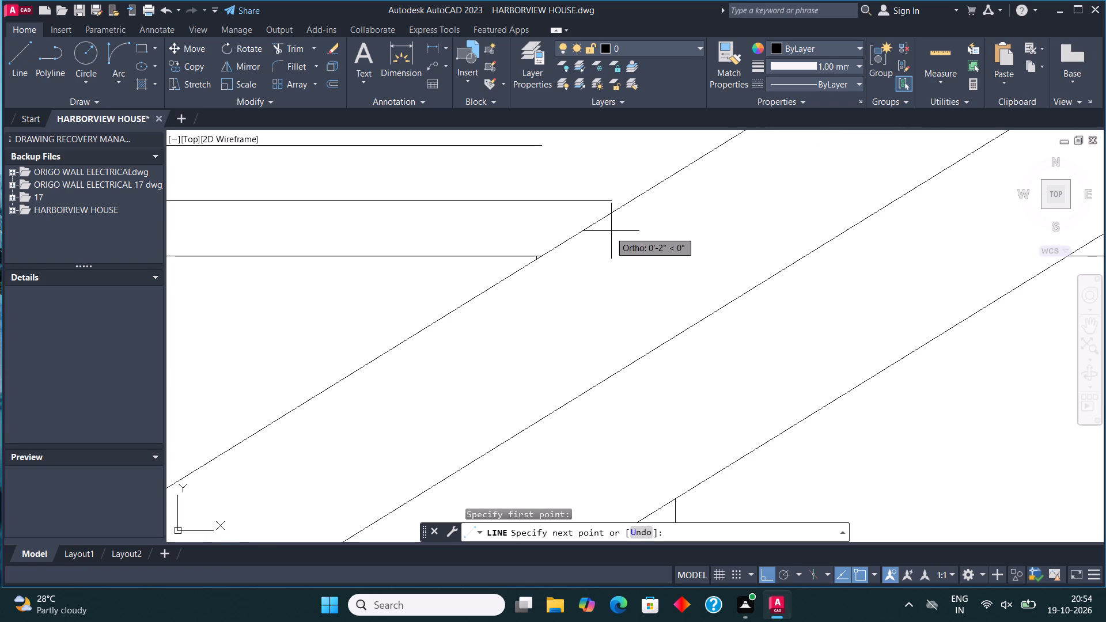
pyautogui.click(631, 201)
pyautogui.scroll(-1, 536, 295)
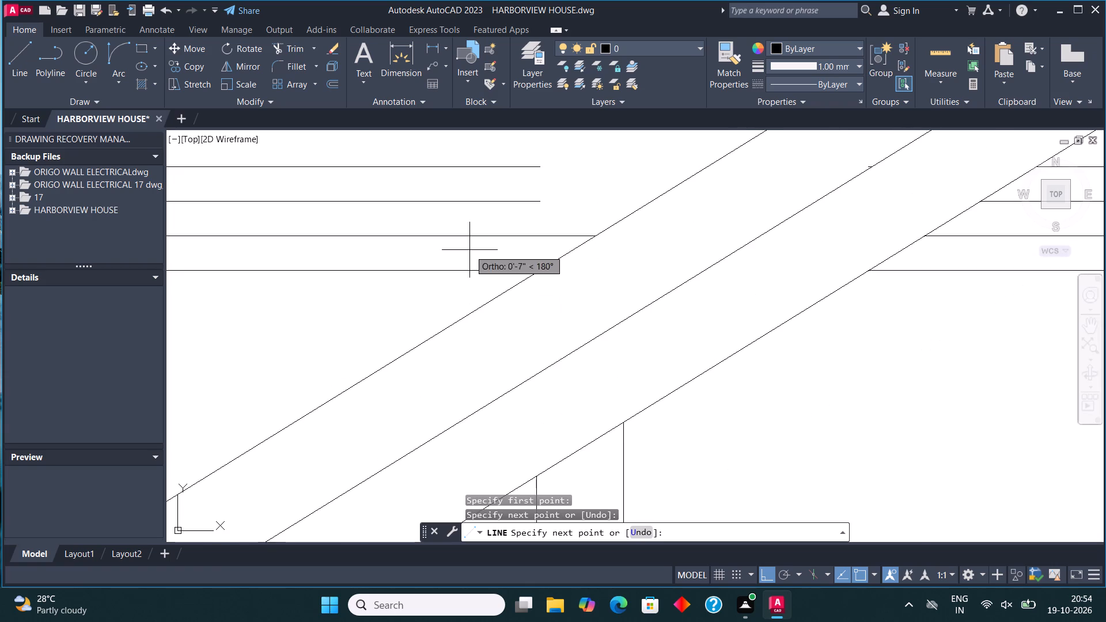
pyautogui.click(18, 61)
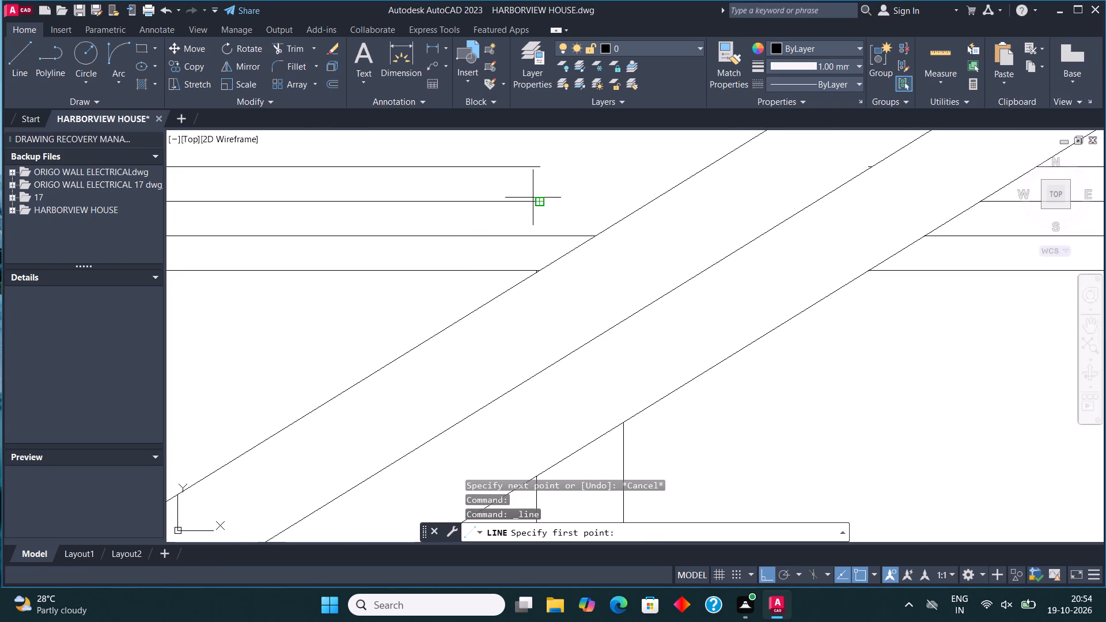
pyautogui.click(533, 198)
pyautogui.click(653, 206)
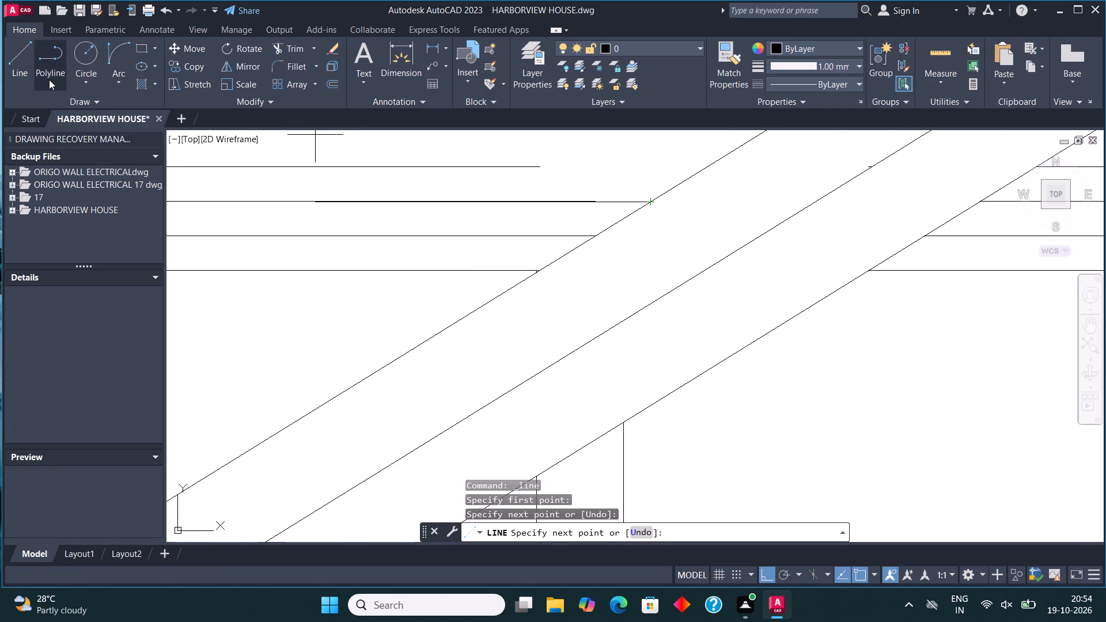
pyautogui.click(18, 63)
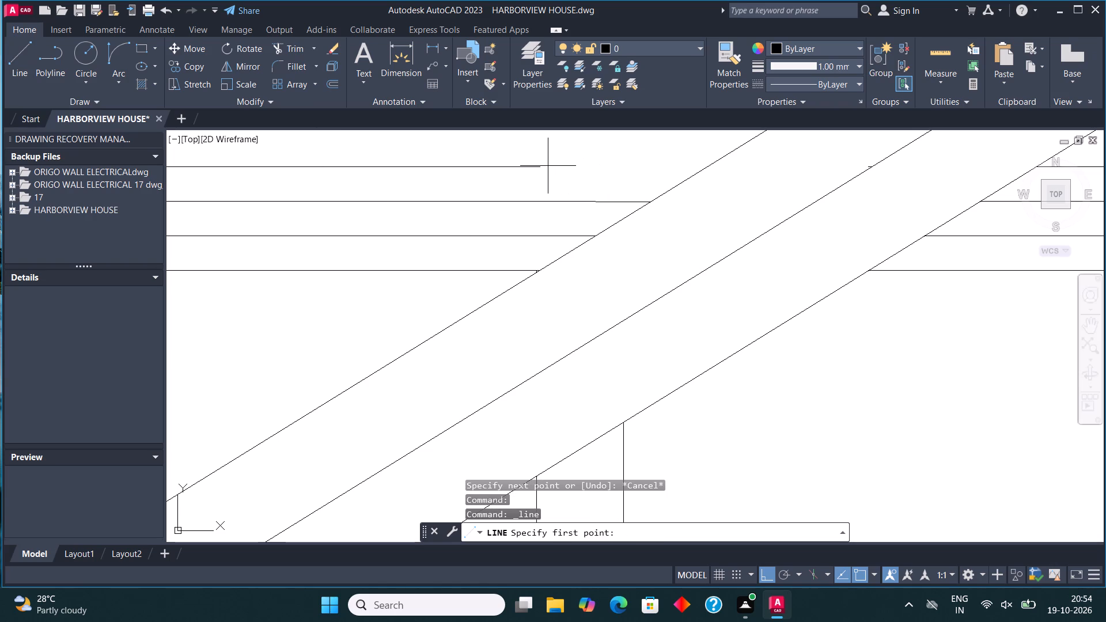
pyautogui.click(540, 166)
pyautogui.click(746, 177)
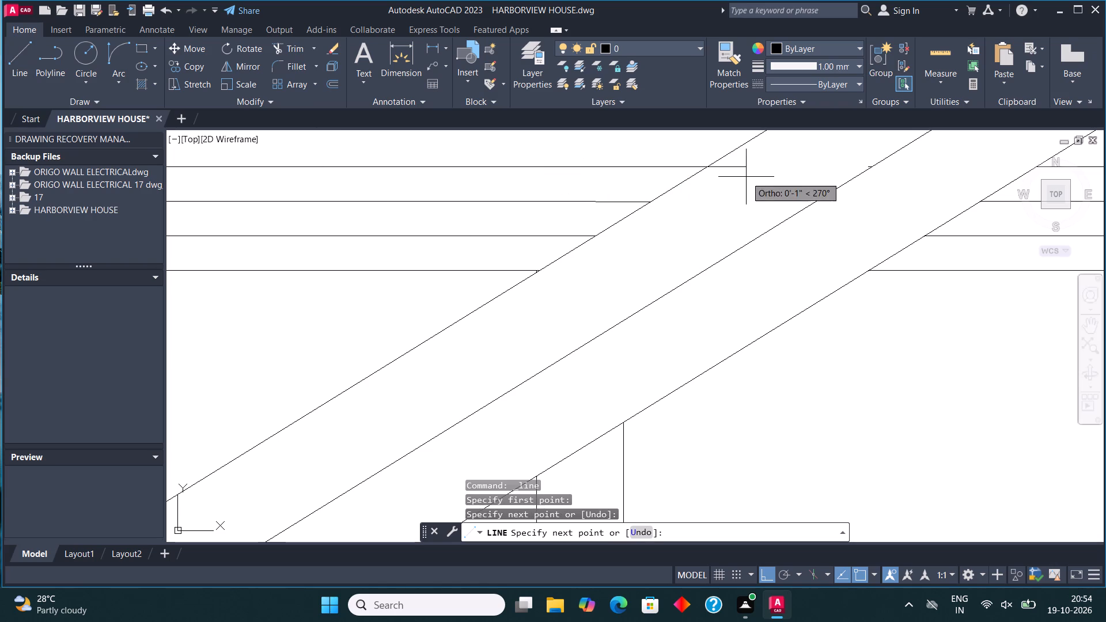
pyautogui.press('Escape')
# Trim the top left eave trim line where it overshoots into the upper gable's left rake board.
pyautogui.click(303, 47)
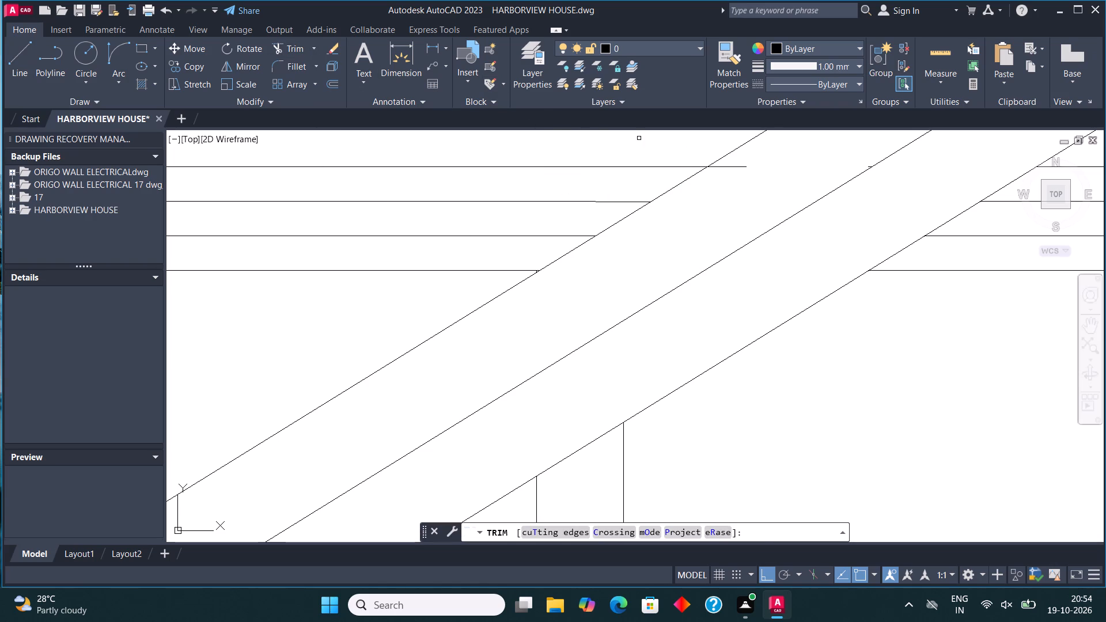
pyautogui.moveTo(740, 166); pyautogui.dragTo(692, 202)
pyautogui.scroll(-7, 616, 239)
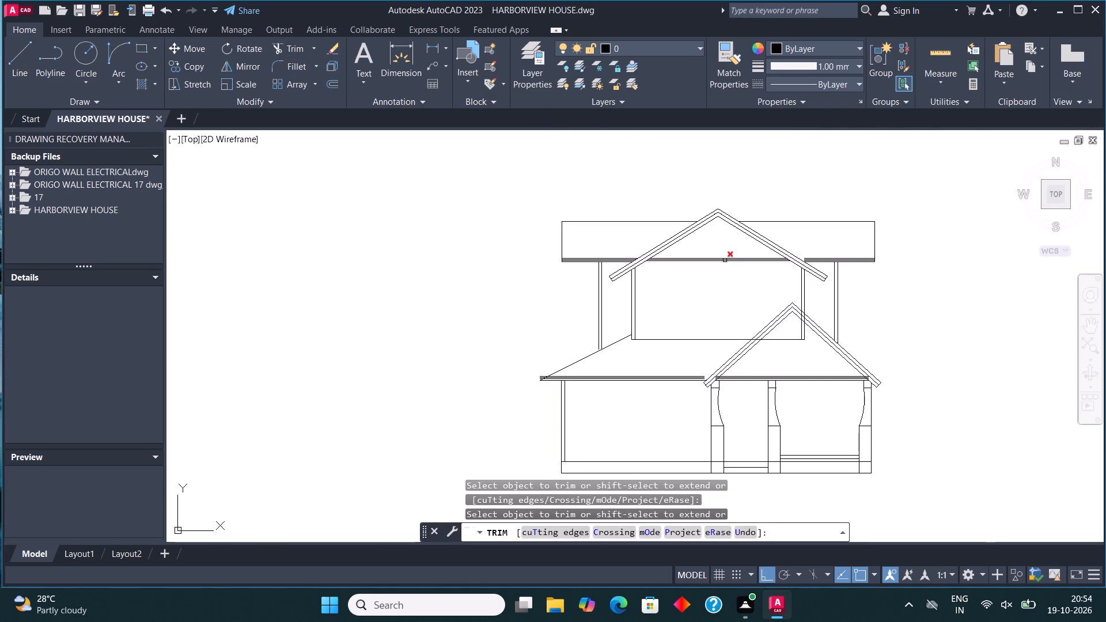
pyautogui.press('Escape')
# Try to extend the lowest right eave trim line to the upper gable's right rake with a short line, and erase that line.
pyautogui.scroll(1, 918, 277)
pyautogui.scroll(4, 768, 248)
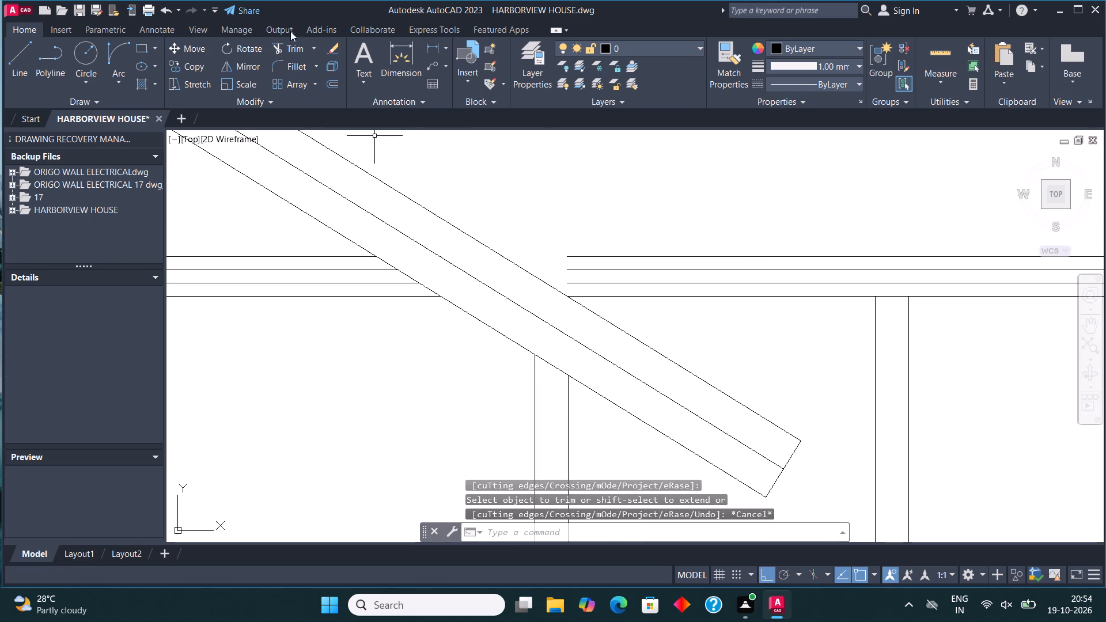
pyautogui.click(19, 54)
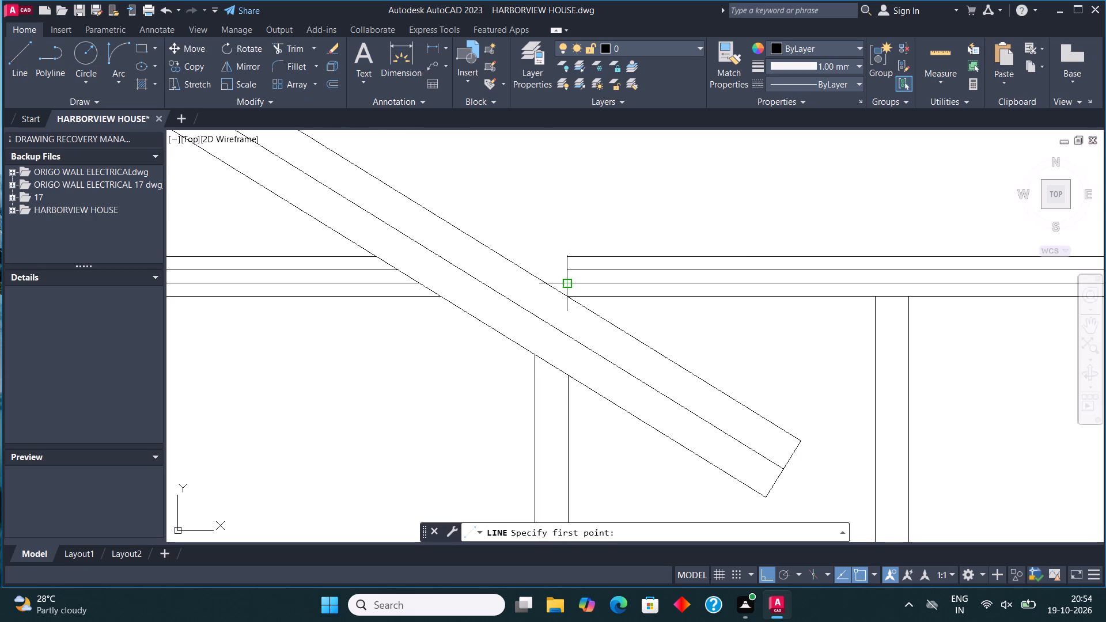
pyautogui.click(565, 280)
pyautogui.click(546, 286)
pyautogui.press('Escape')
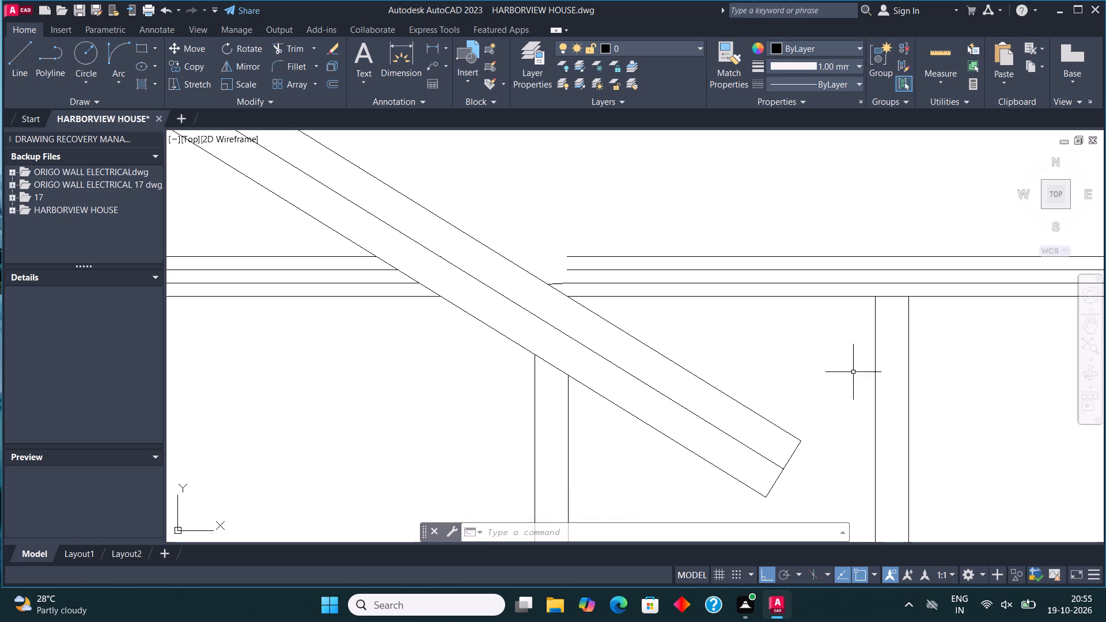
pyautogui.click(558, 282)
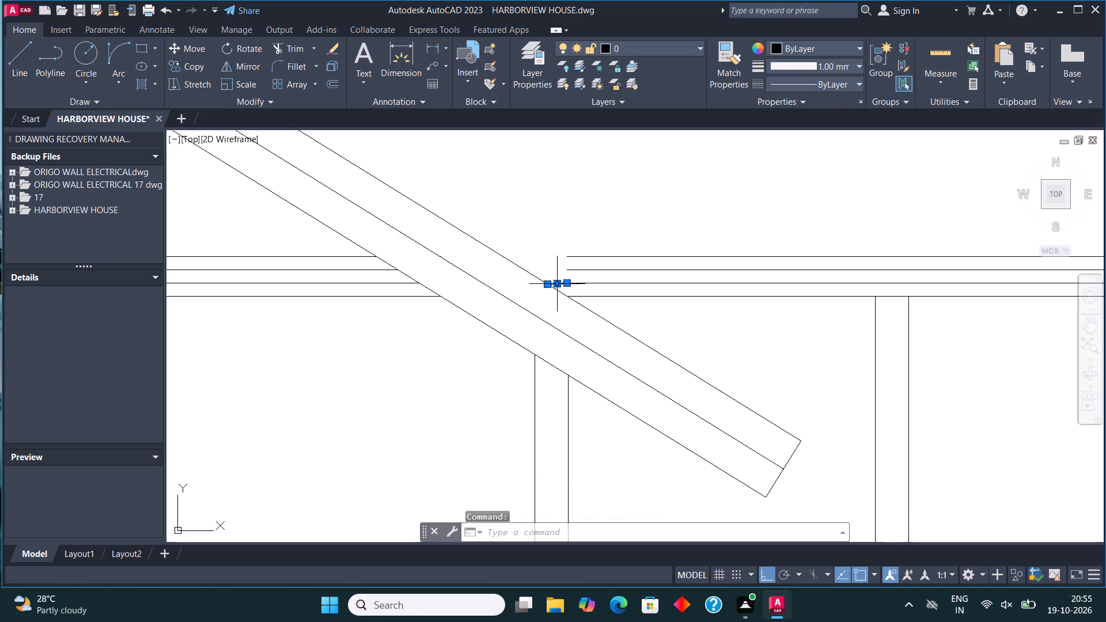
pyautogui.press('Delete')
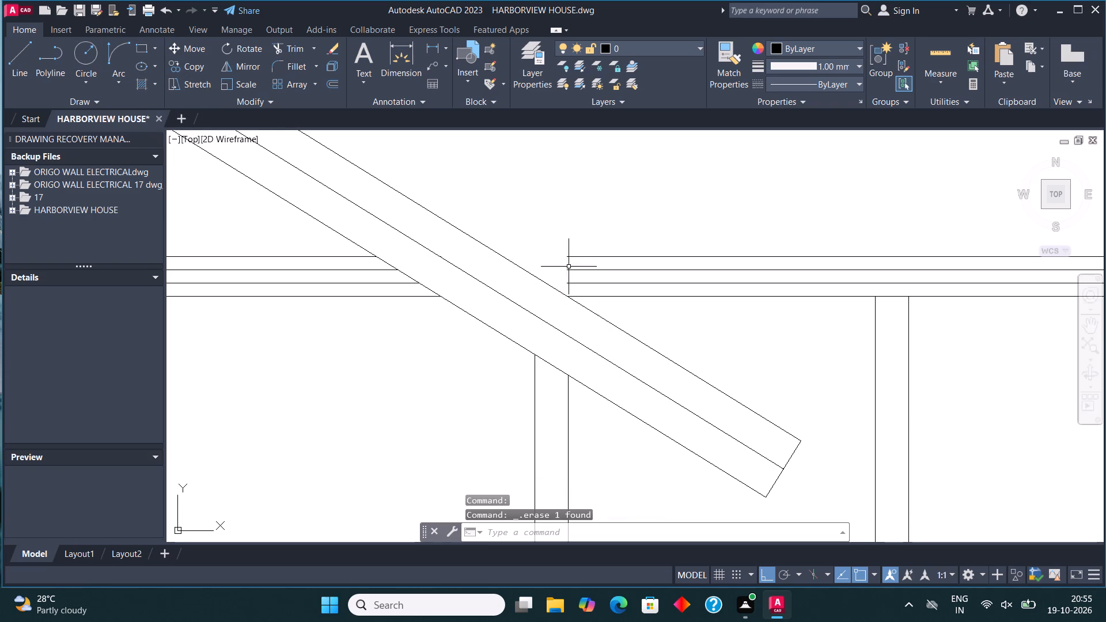
# Extend the upper three right eave trim lines past the upper gable's right rake by drawing horizontal lines from their ends.
pyautogui.click(32, 52)
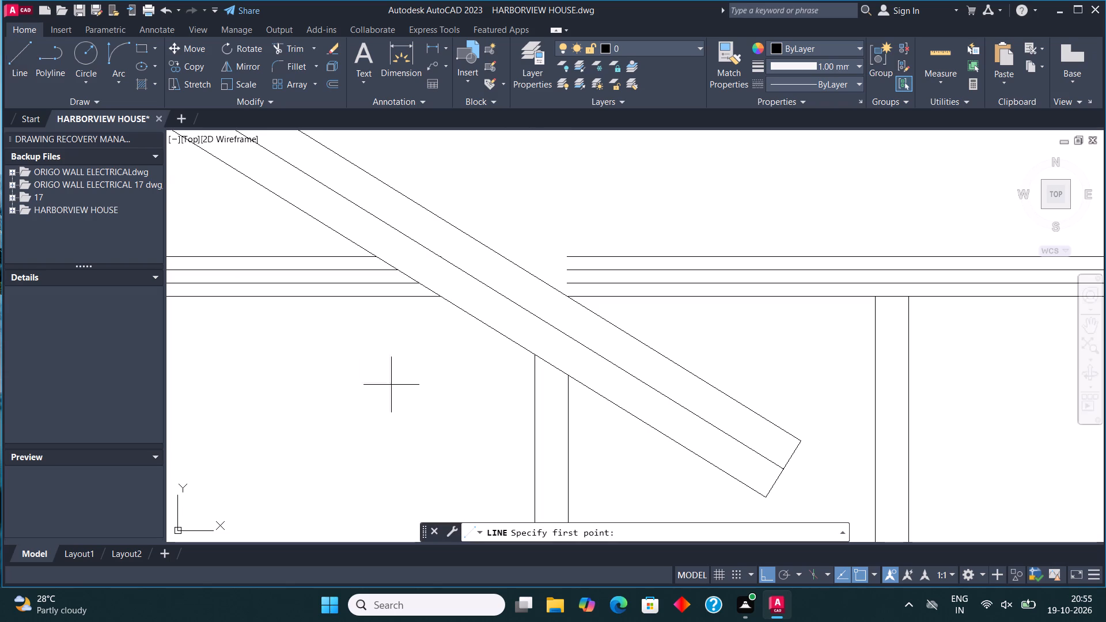
pyautogui.scroll(2, 560, 283)
pyautogui.click(574, 284)
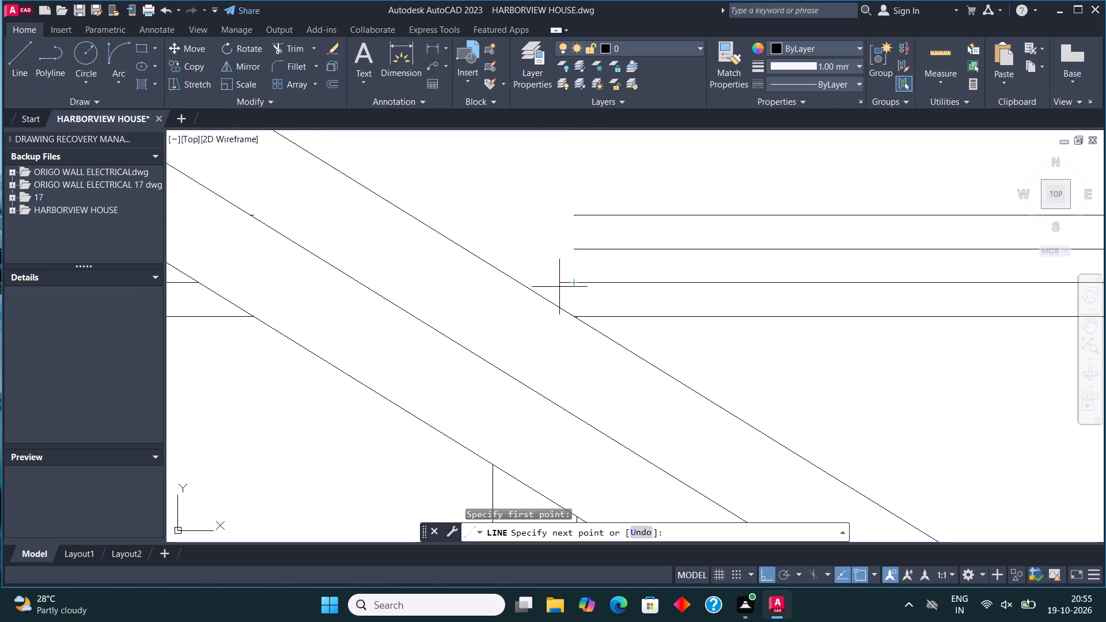
pyautogui.click(486, 289)
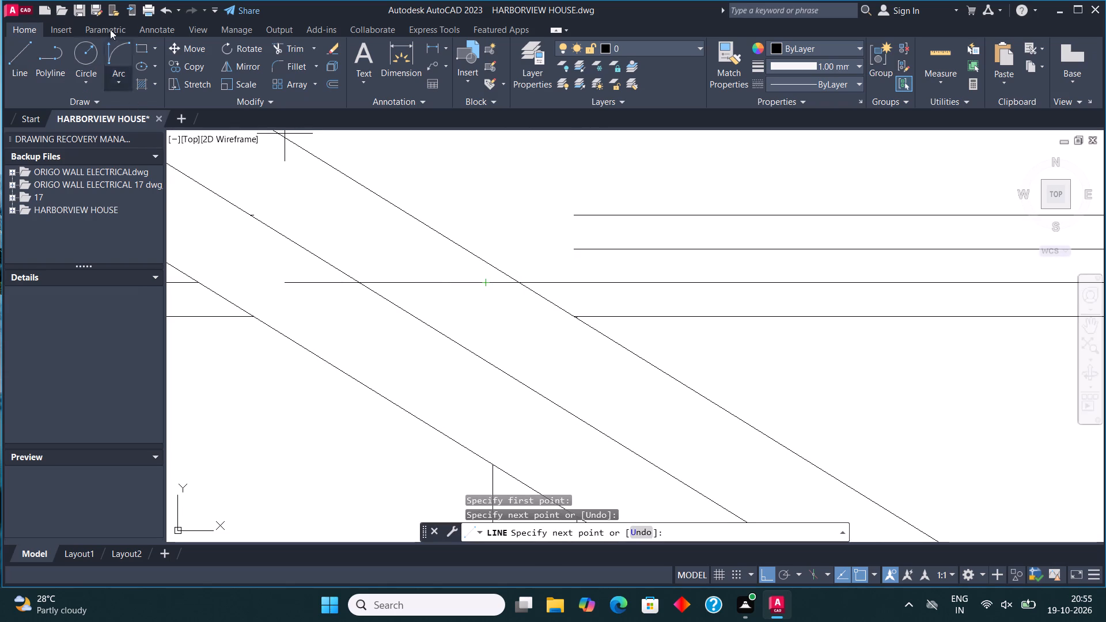
pyautogui.click(14, 51)
pyautogui.click(574, 248)
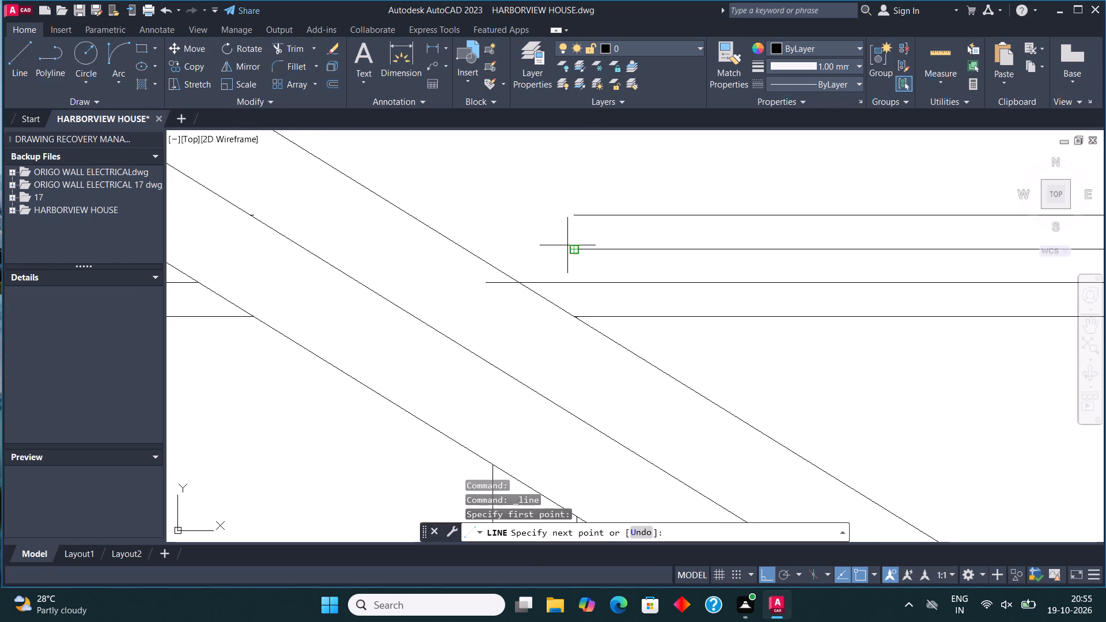
pyautogui.click(444, 252)
pyautogui.click(32, 51)
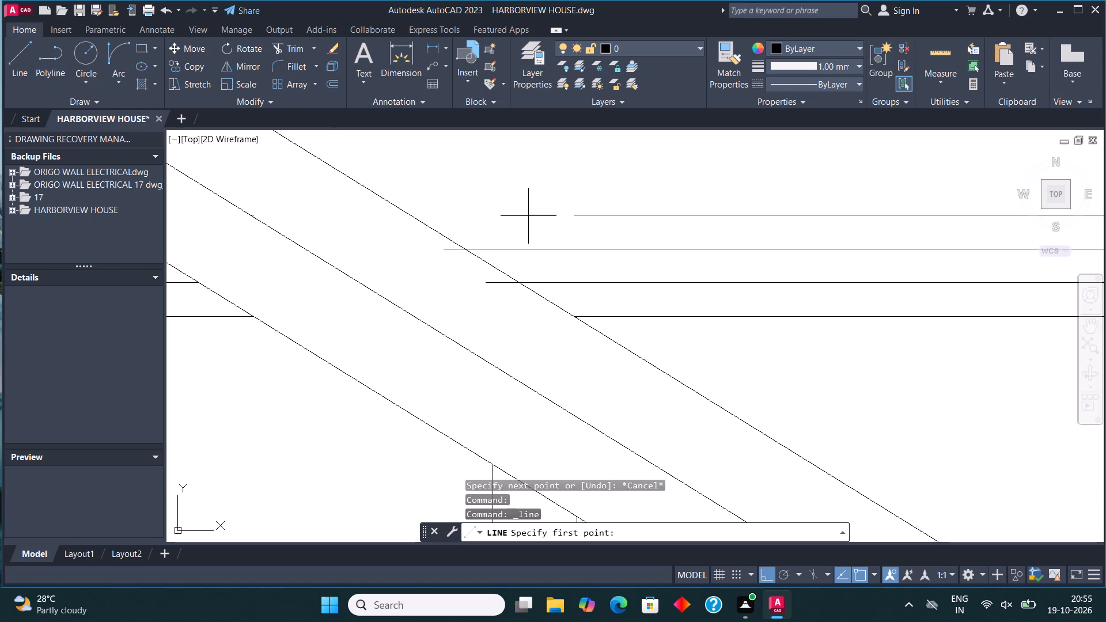
pyautogui.click(581, 217)
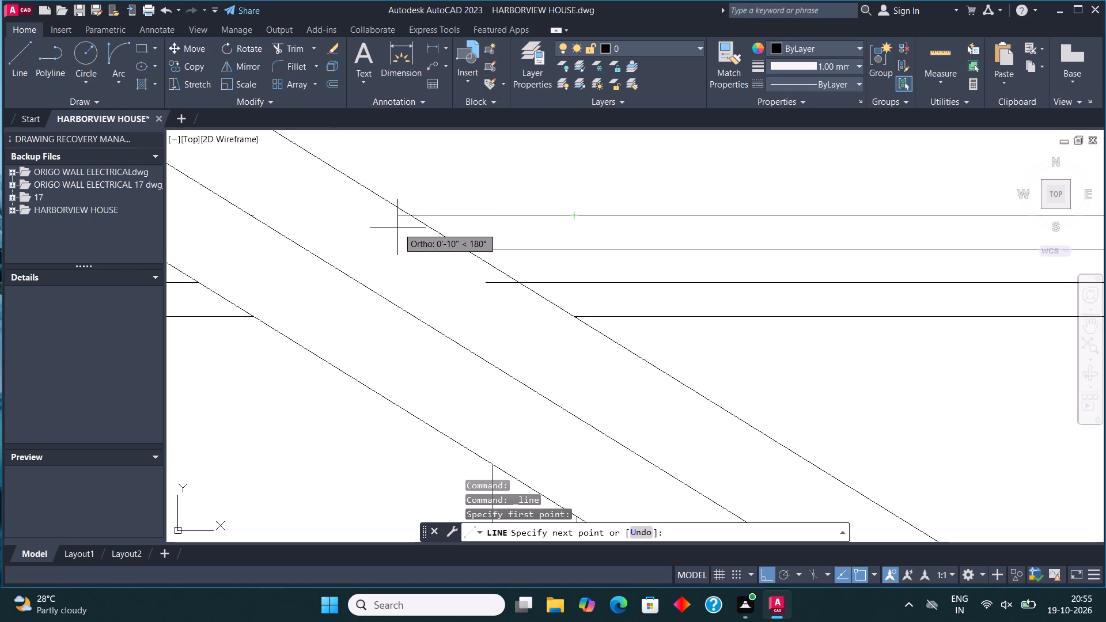
pyautogui.click(379, 228)
pyautogui.press('Escape')
# Trim the three right eave trim lines where they overshoot into the upper gable's right rake board.
pyautogui.click(298, 43)
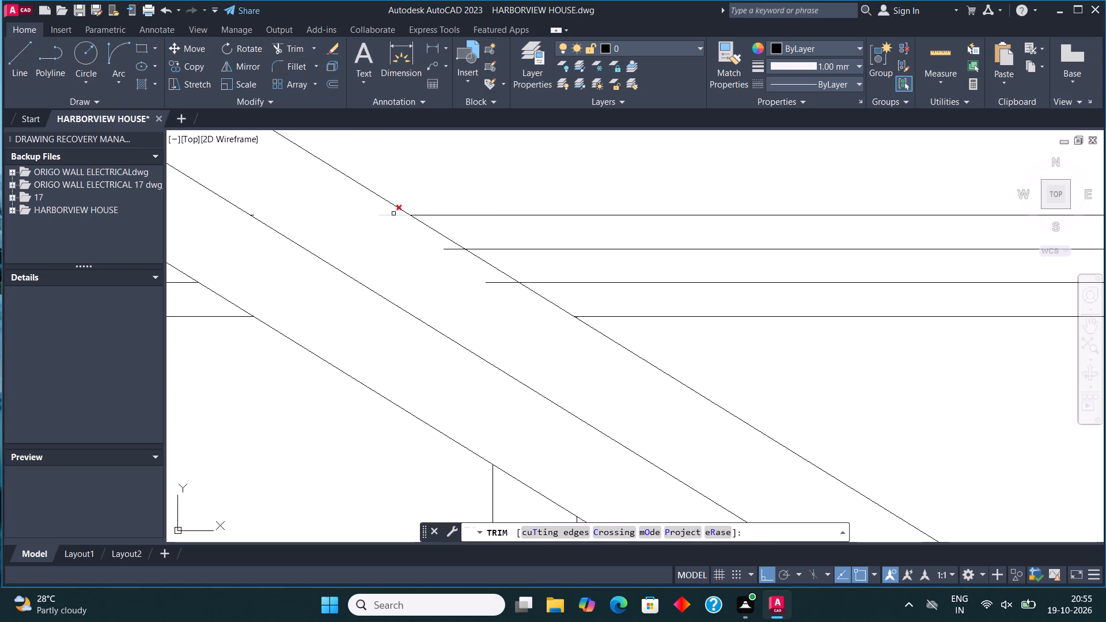
pyautogui.click(393, 214)
pyautogui.click(445, 251)
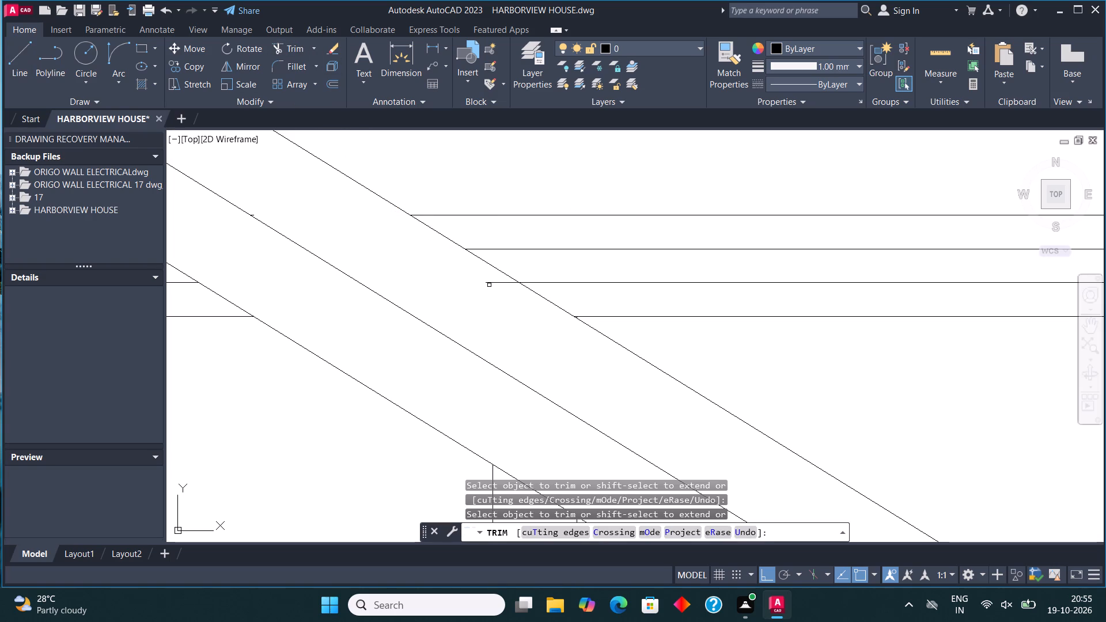
pyautogui.click(489, 285)
pyautogui.click(483, 273)
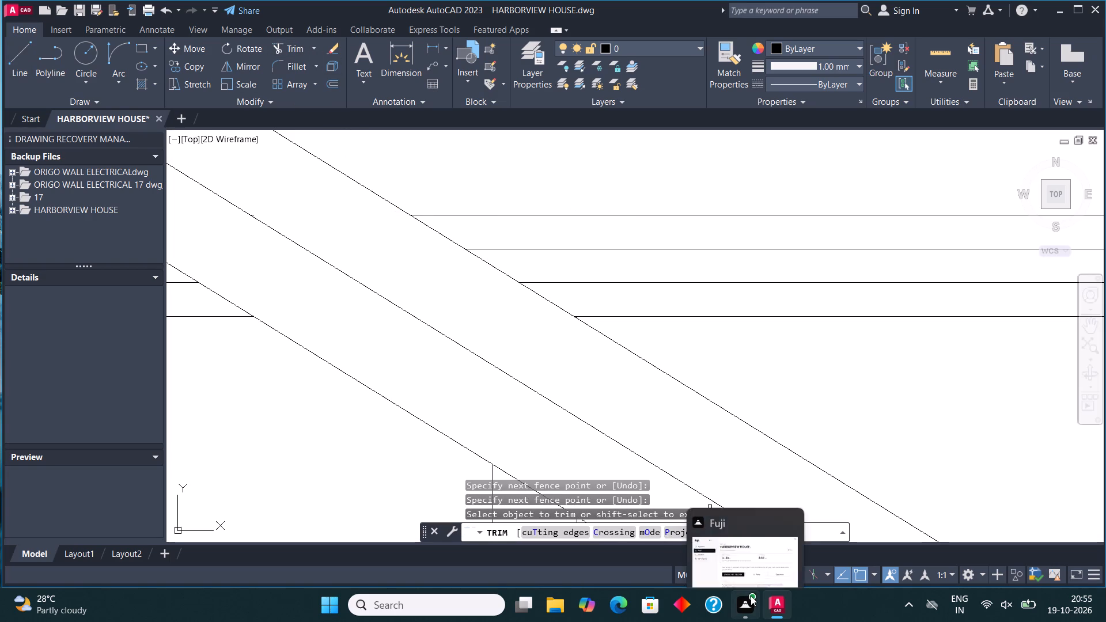
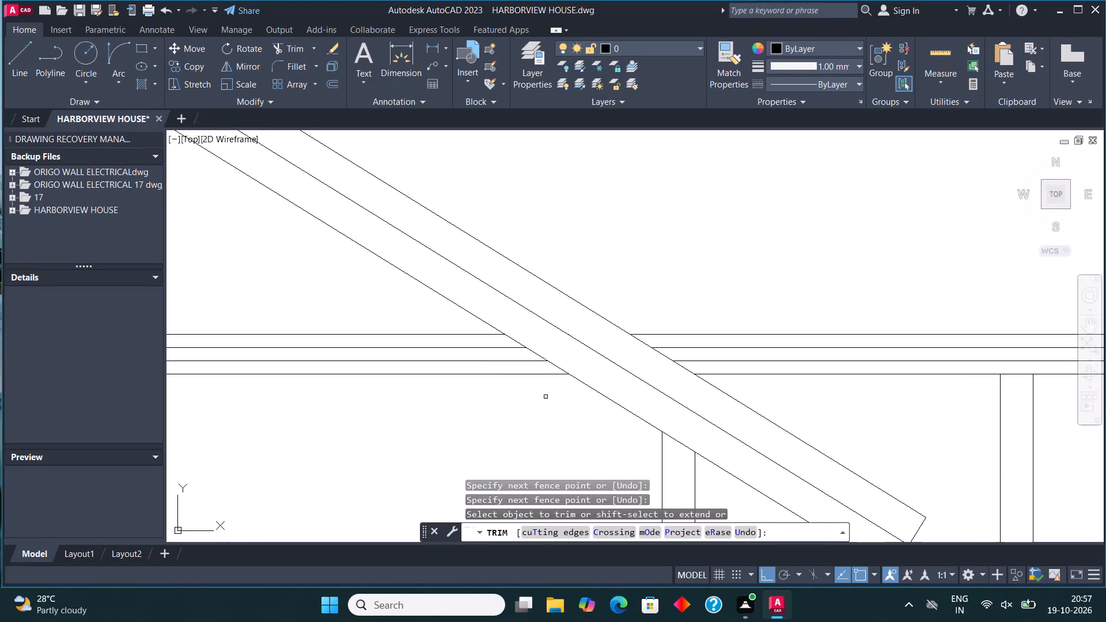
# Examine the whole front elevation, from the trimmed upper gable and eaves down to the porch and ground-floor wall.
pyautogui.scroll(-2, 546, 397)
pyautogui.press('Escape')
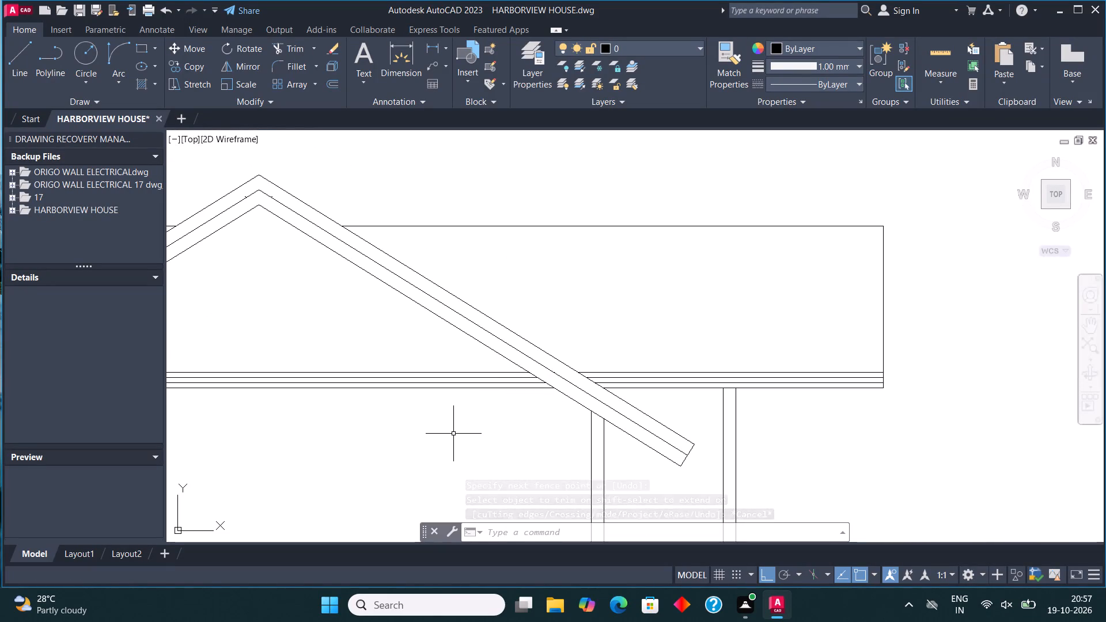
pyautogui.scroll(-1, 454, 426)
pyautogui.moveTo(513, 352); pyautogui.dragTo(596, 321, button='middle')
pyautogui.moveTo(415, 337); pyautogui.dragTo(436, 344, button='middle')
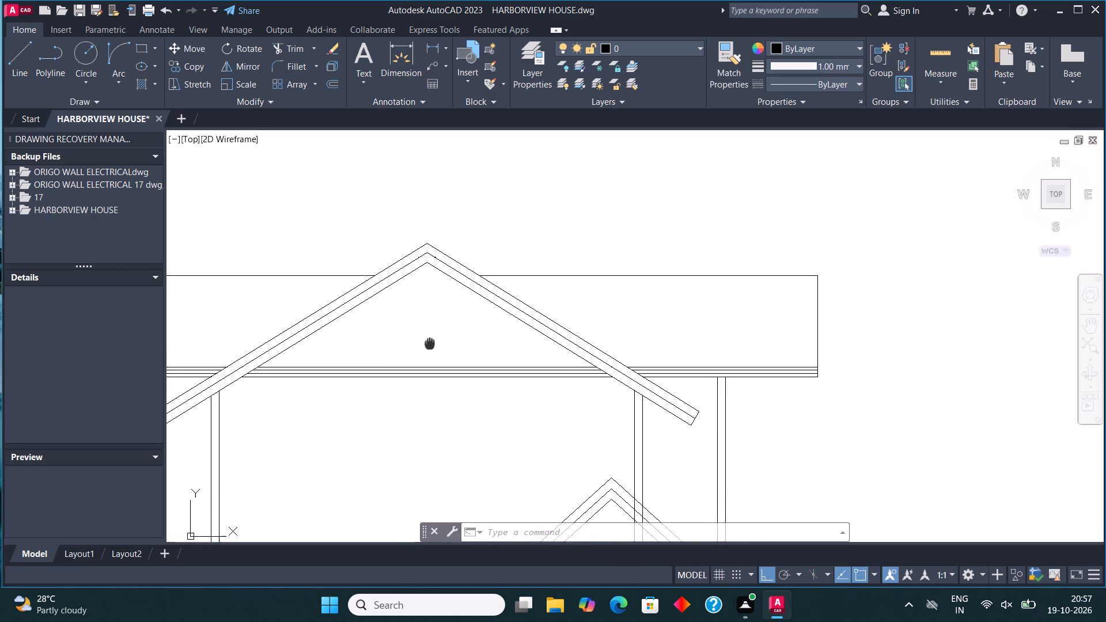
pyautogui.moveTo(436, 344); pyautogui.dragTo(599, 341, button='middle')
pyautogui.moveTo(586, 397); pyautogui.dragTo(588, 281, button='middle')
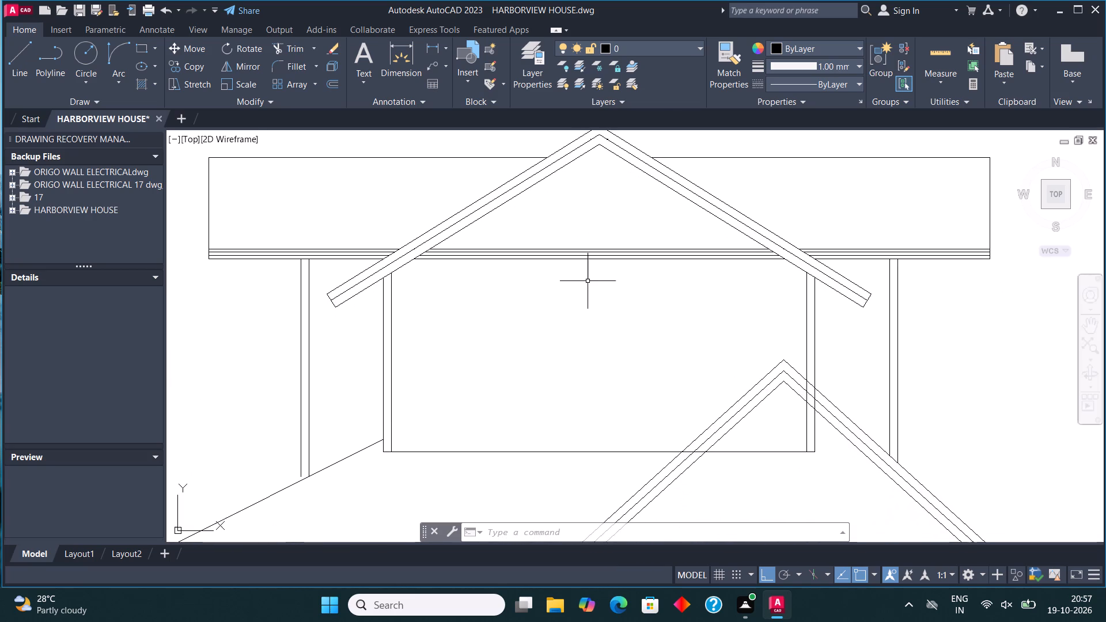
pyautogui.scroll(-1, 511, 323)
pyautogui.moveTo(533, 391); pyautogui.dragTo(541, 376, button='middle')
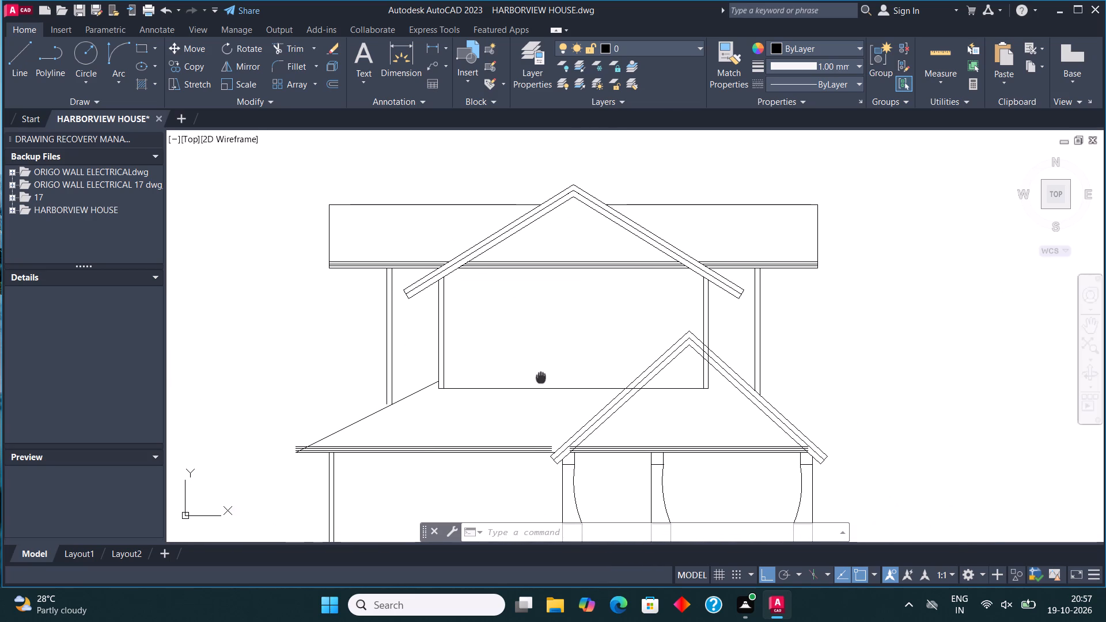
pyautogui.moveTo(541, 376); pyautogui.dragTo(544, 370, button='middle')
pyautogui.moveTo(563, 451); pyautogui.dragTo(575, 328, button='middle')
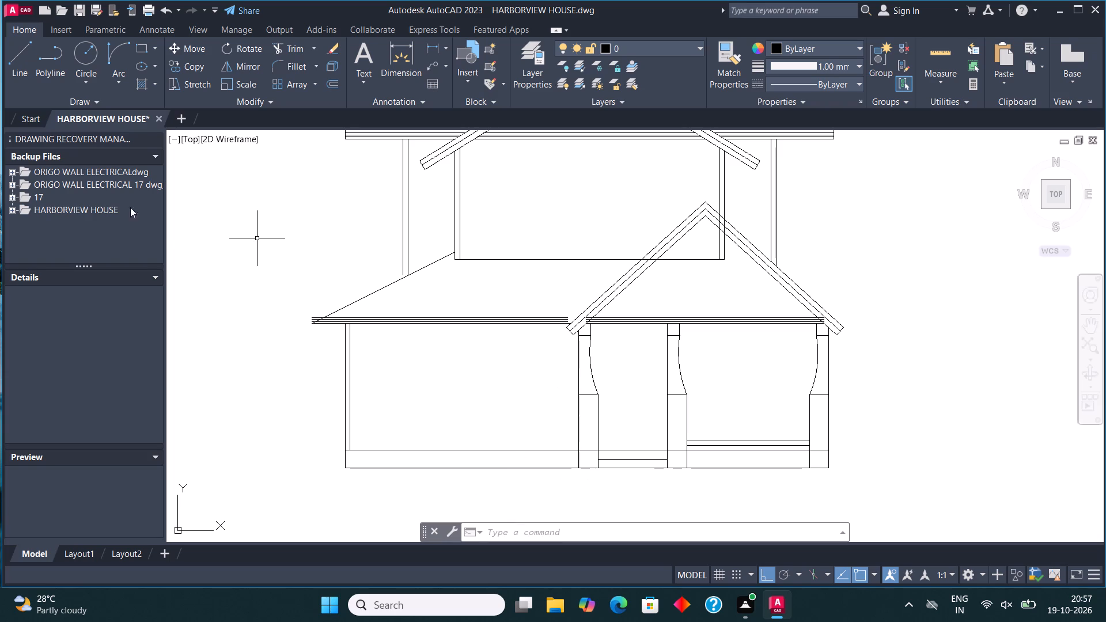
# Open the tool palettes to reach the architectural block samples.
pyautogui.write('TOO')
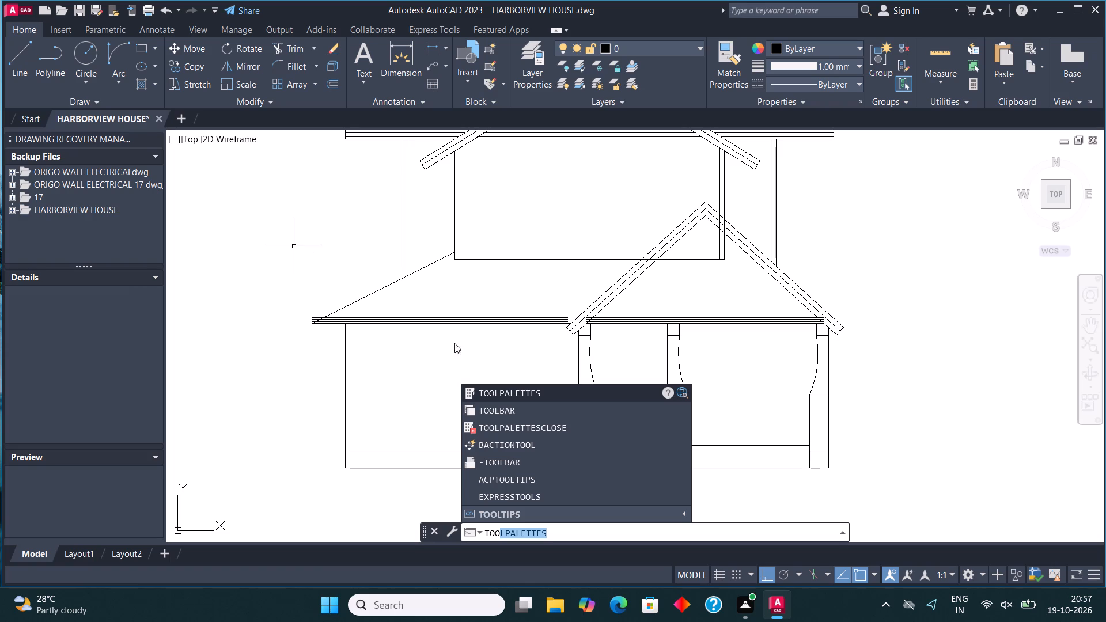
pyautogui.click(519, 387)
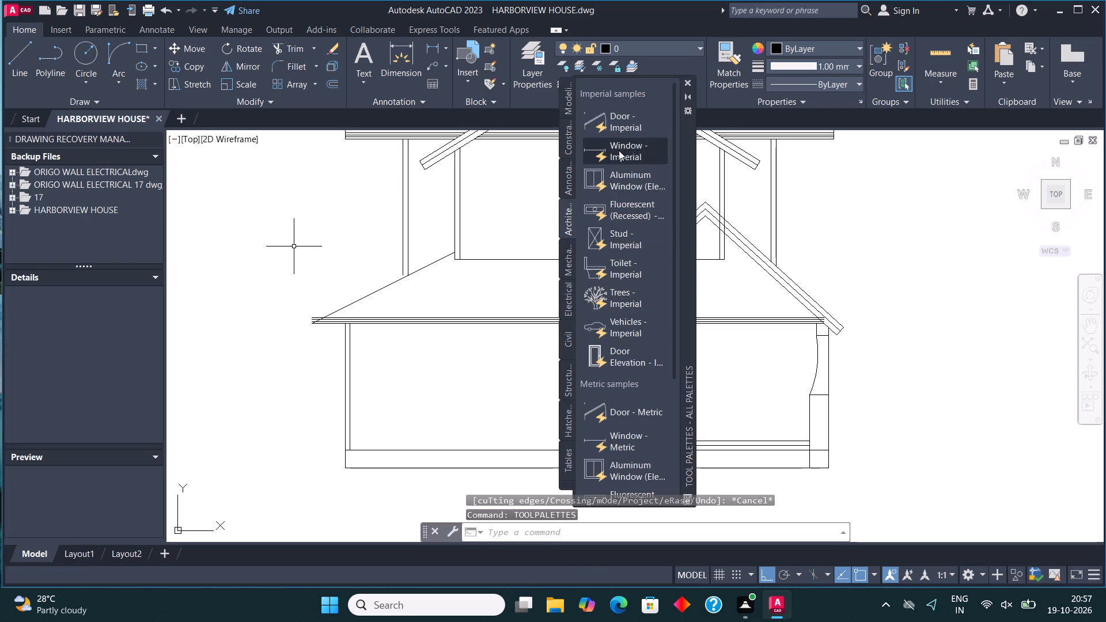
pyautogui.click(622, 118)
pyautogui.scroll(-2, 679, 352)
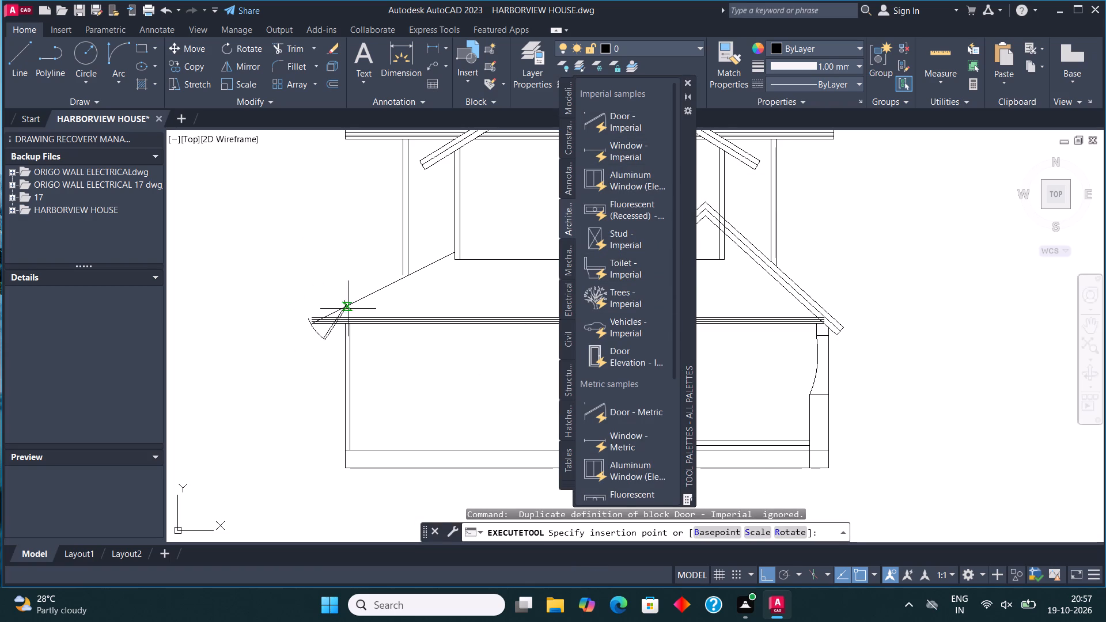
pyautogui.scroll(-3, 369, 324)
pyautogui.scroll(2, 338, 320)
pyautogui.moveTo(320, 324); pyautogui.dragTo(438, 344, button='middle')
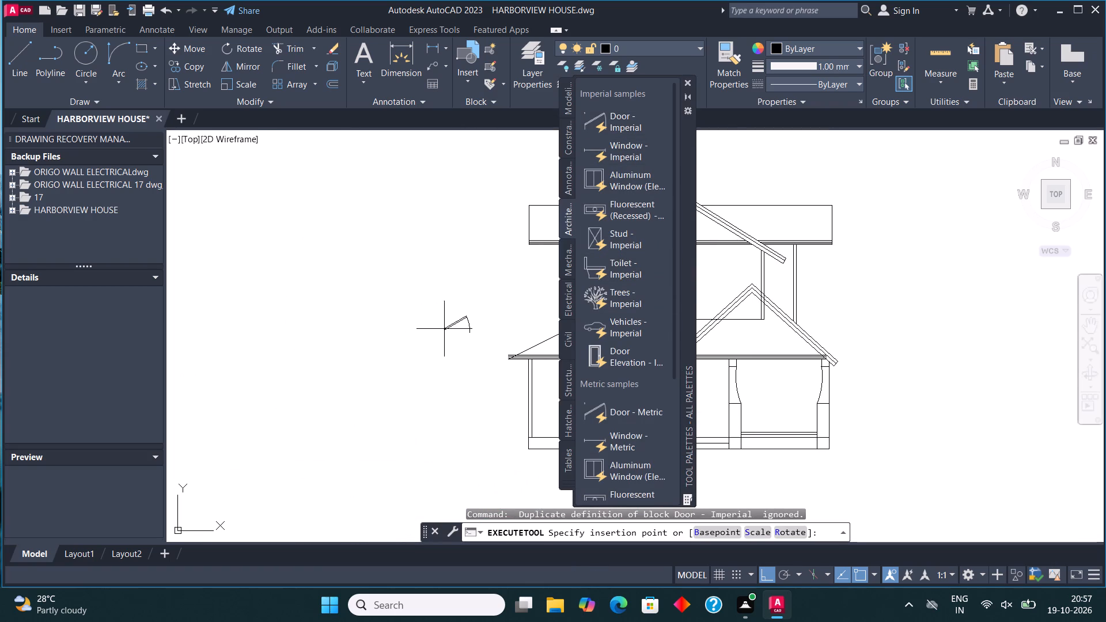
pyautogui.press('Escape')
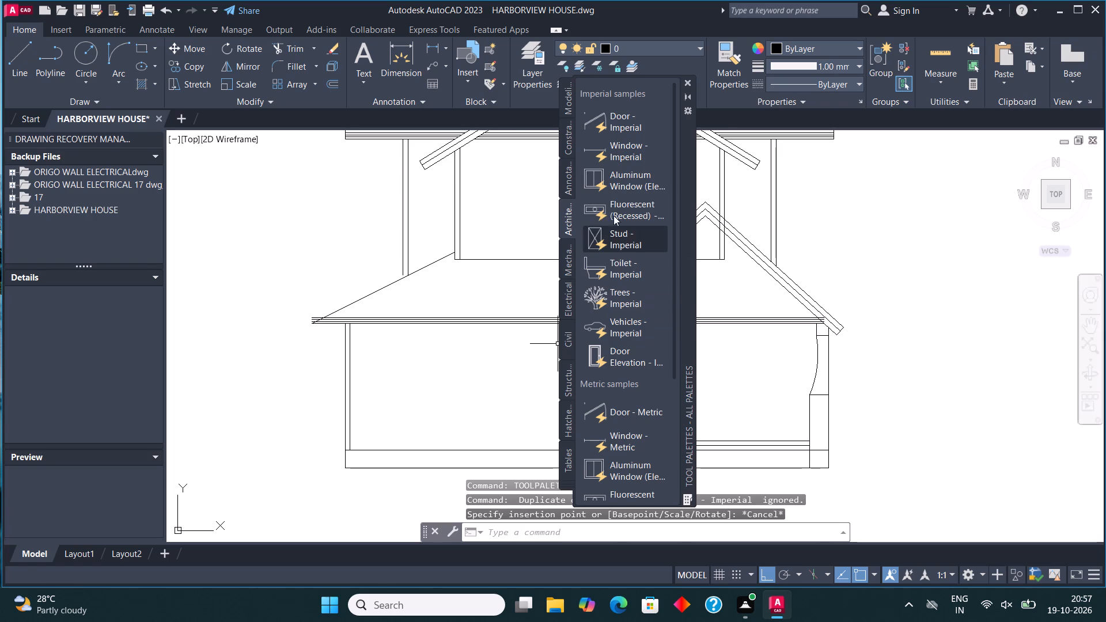
# Insert the imperial aluminum window and door elevation blocks in the empty space beside the house's left side, and close the tool palettes.
pyautogui.click(620, 179)
pyautogui.click(198, 256)
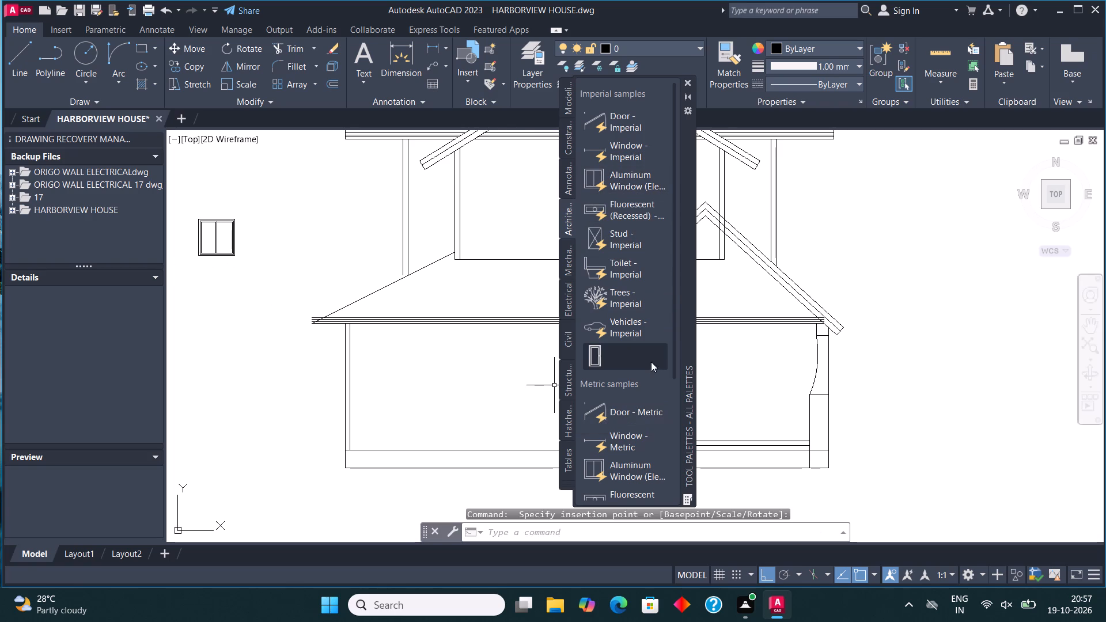
pyautogui.click(651, 362)
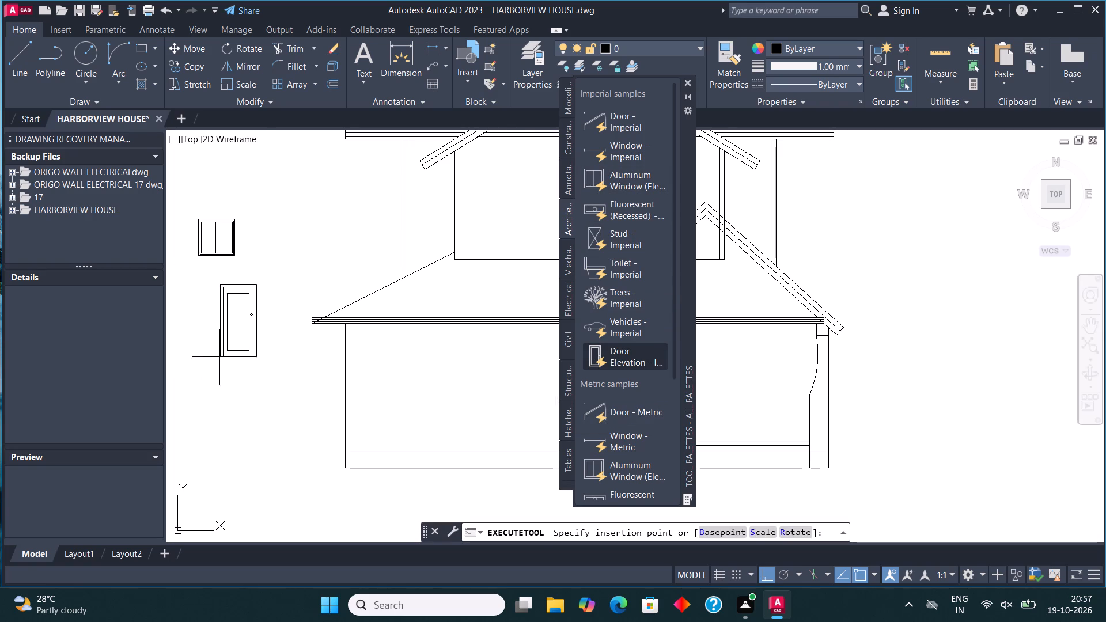
pyautogui.click(219, 357)
pyautogui.click(690, 83)
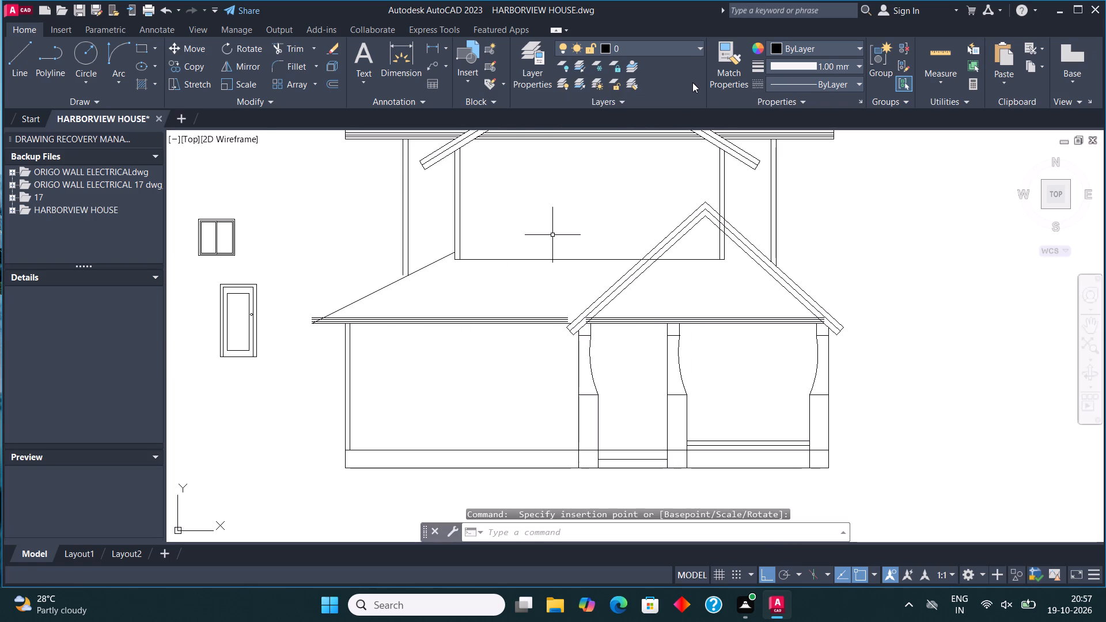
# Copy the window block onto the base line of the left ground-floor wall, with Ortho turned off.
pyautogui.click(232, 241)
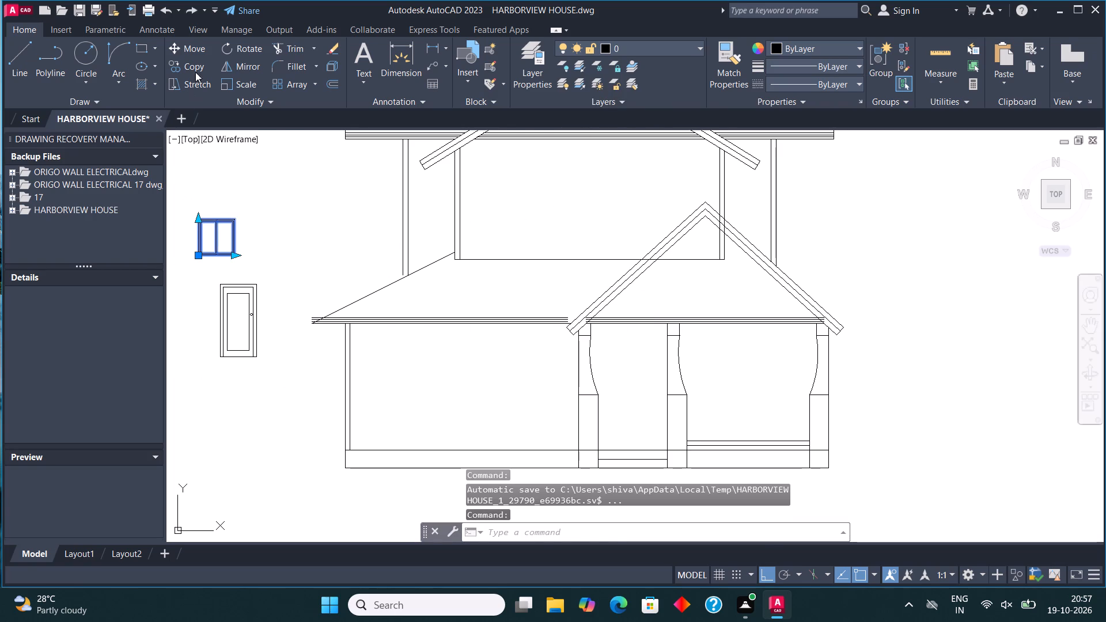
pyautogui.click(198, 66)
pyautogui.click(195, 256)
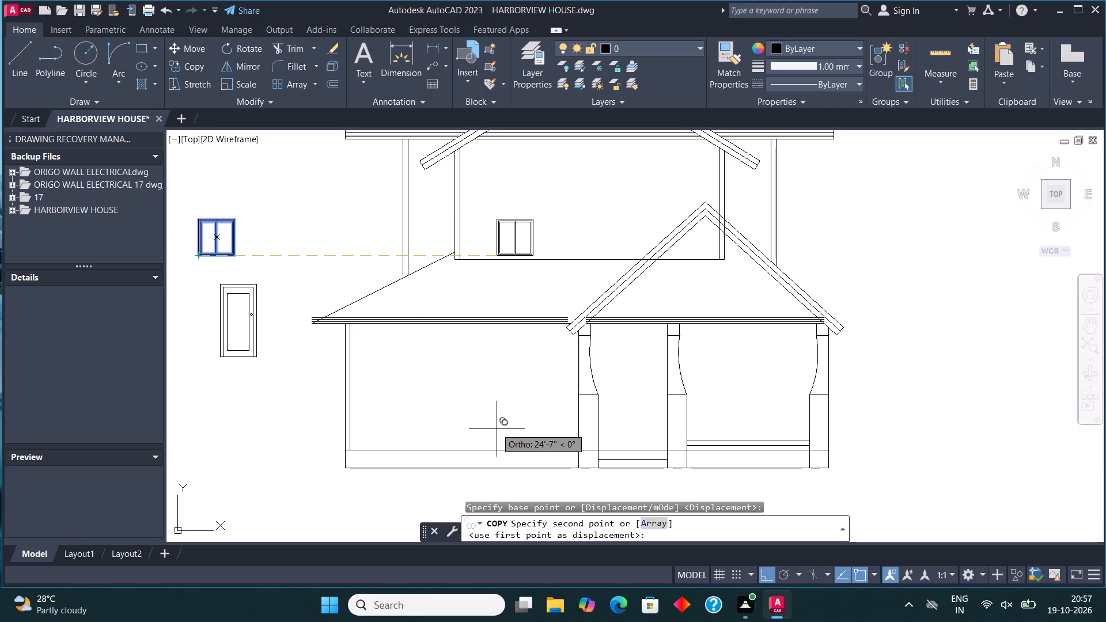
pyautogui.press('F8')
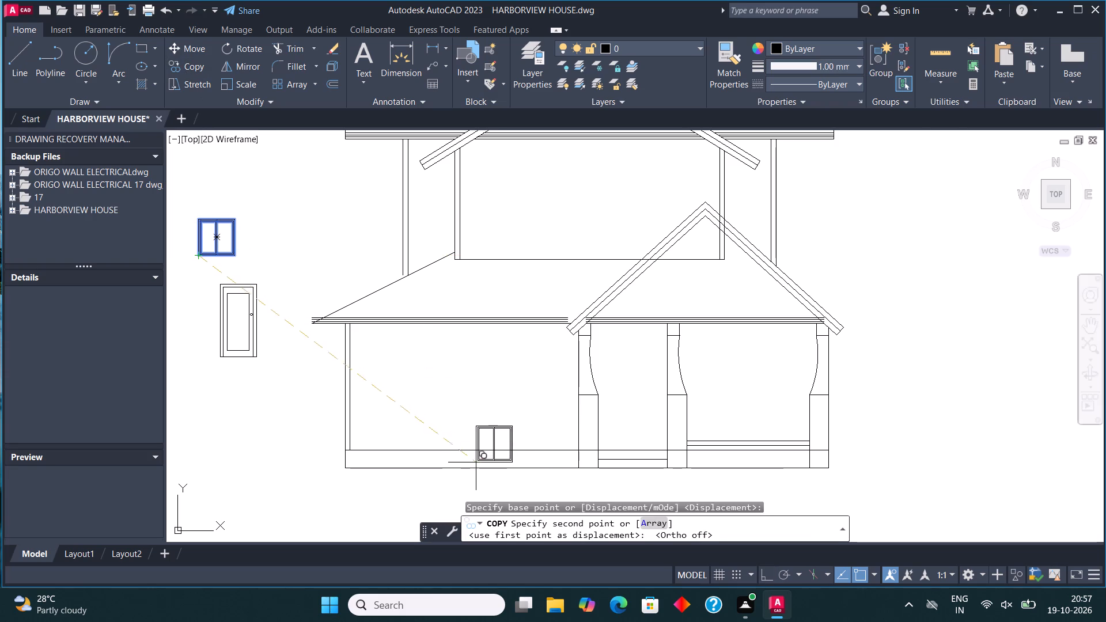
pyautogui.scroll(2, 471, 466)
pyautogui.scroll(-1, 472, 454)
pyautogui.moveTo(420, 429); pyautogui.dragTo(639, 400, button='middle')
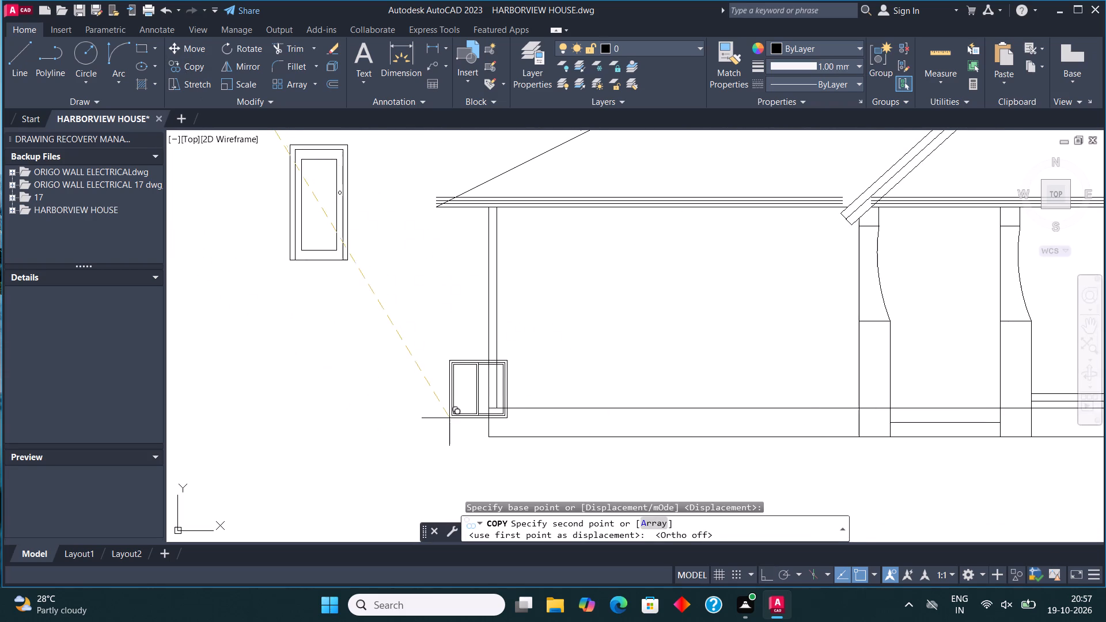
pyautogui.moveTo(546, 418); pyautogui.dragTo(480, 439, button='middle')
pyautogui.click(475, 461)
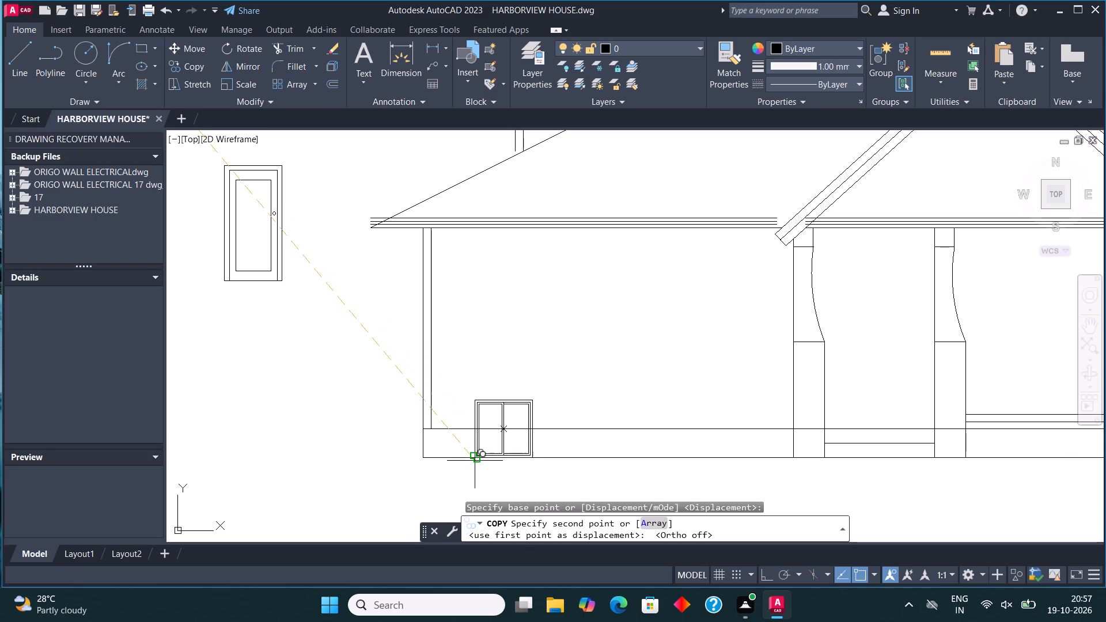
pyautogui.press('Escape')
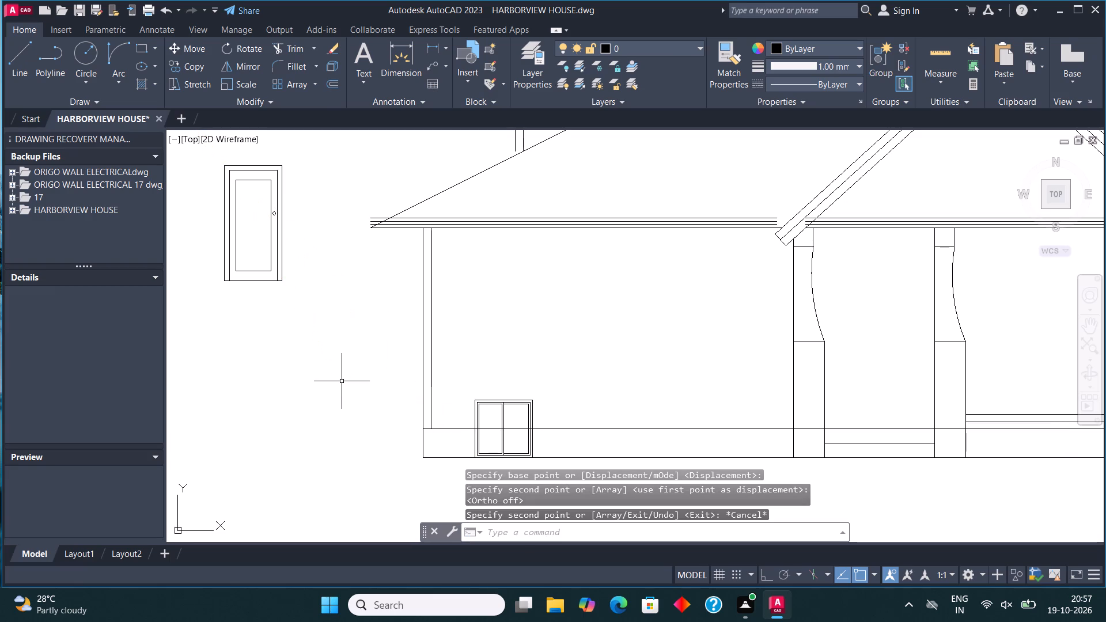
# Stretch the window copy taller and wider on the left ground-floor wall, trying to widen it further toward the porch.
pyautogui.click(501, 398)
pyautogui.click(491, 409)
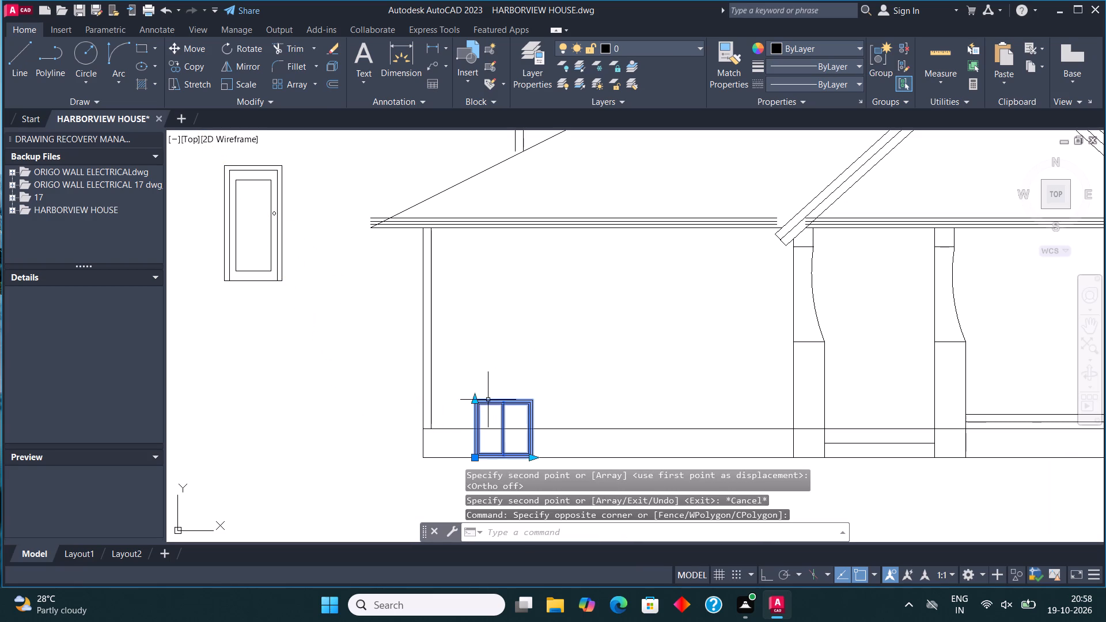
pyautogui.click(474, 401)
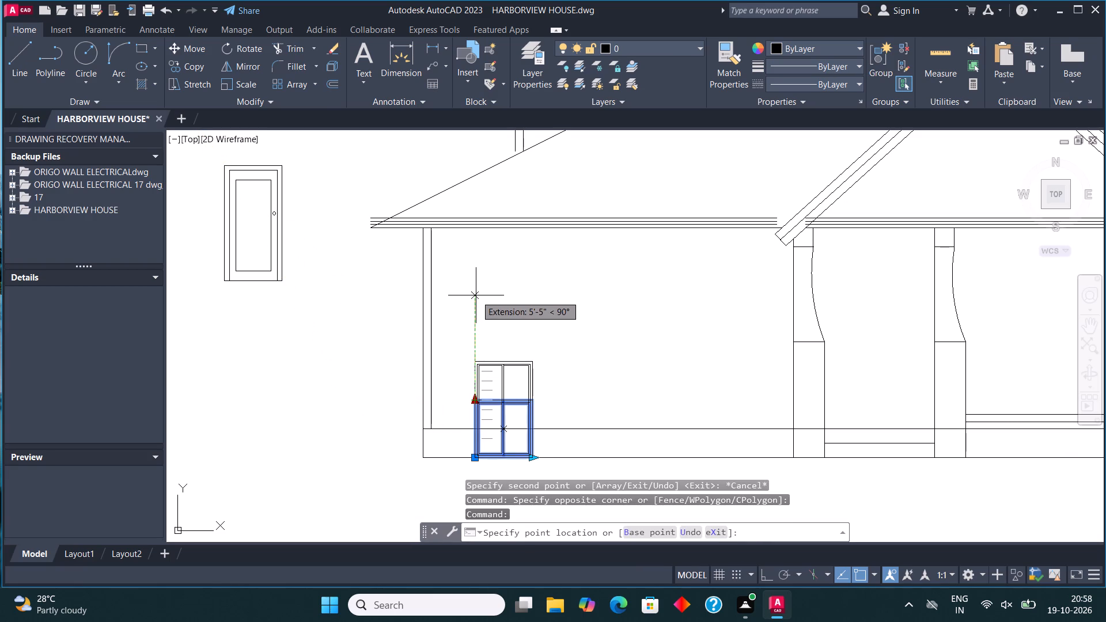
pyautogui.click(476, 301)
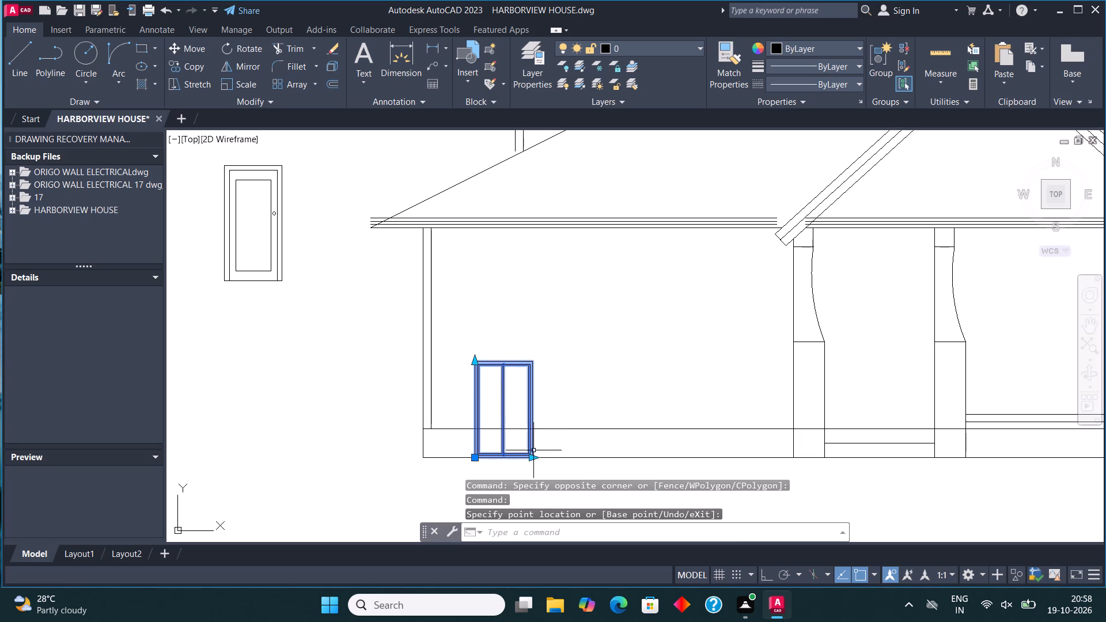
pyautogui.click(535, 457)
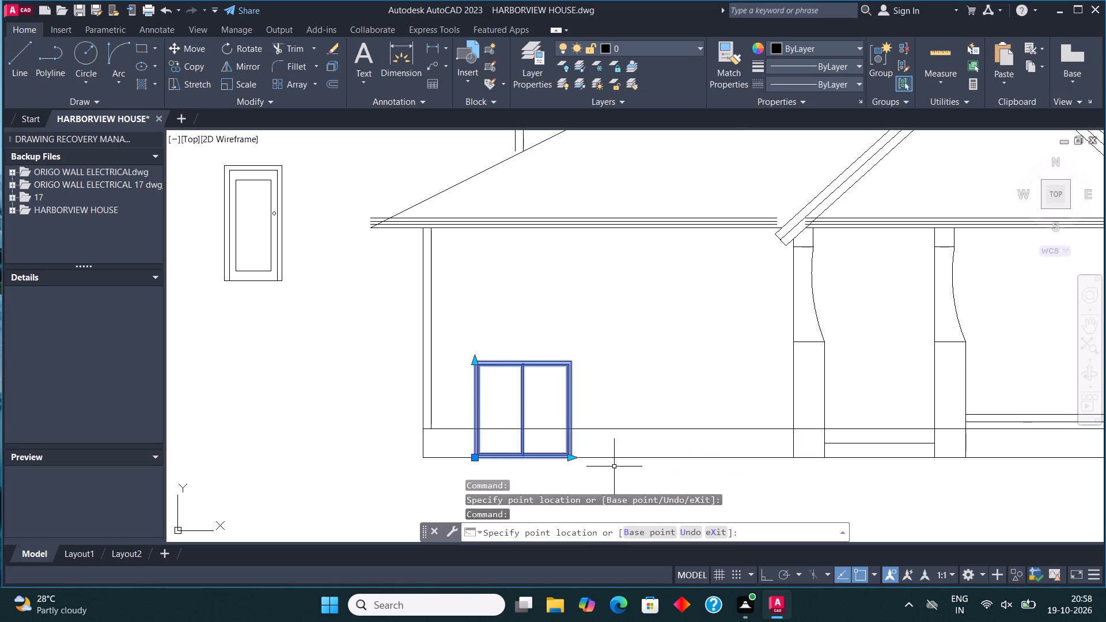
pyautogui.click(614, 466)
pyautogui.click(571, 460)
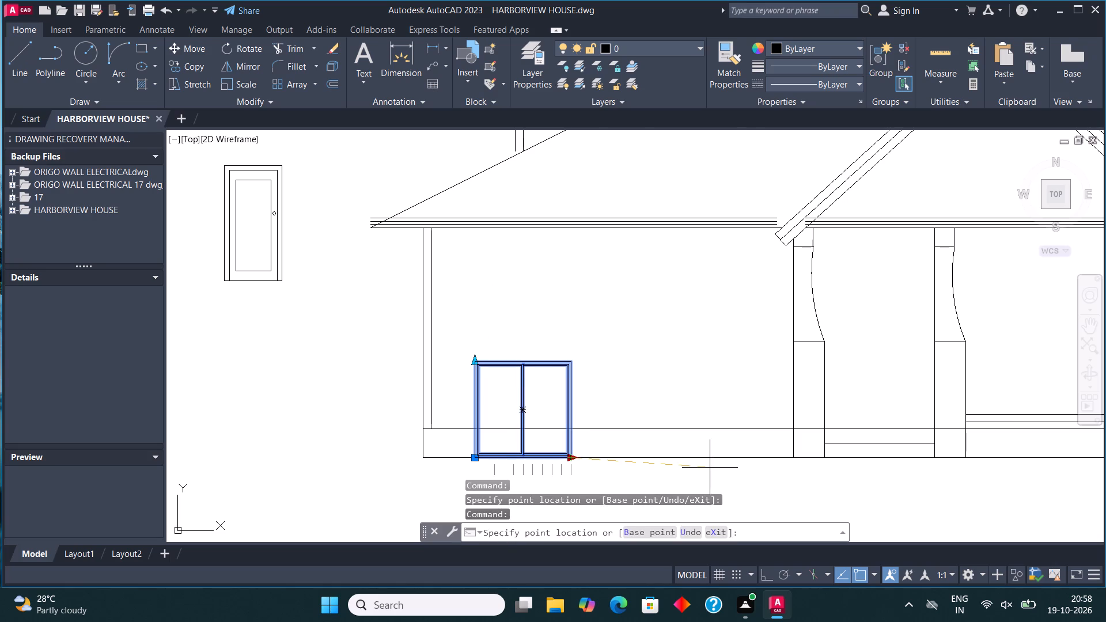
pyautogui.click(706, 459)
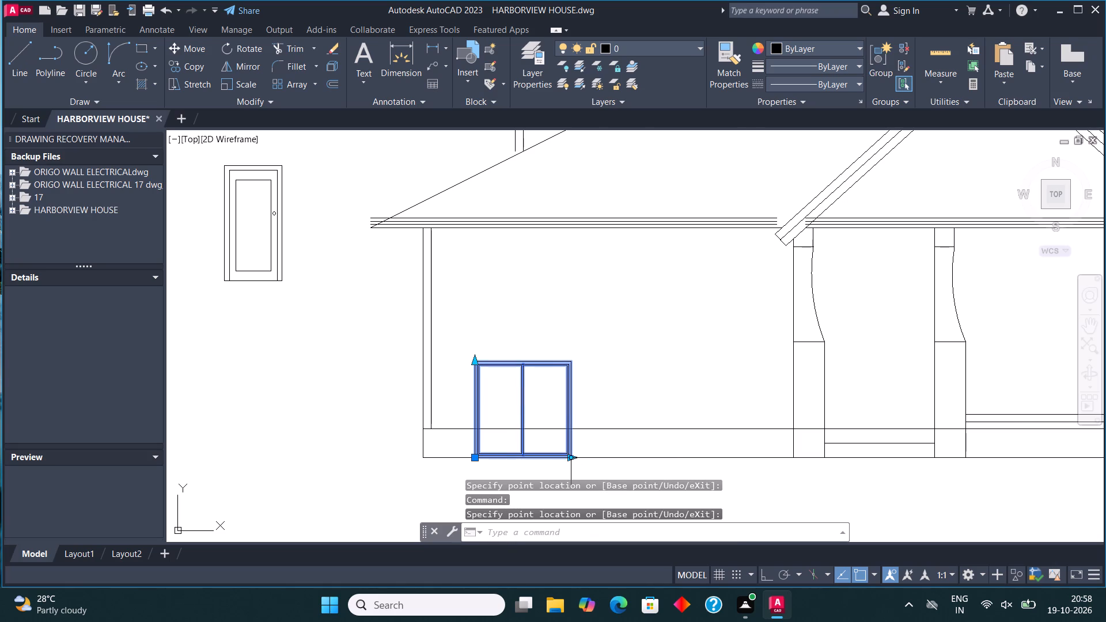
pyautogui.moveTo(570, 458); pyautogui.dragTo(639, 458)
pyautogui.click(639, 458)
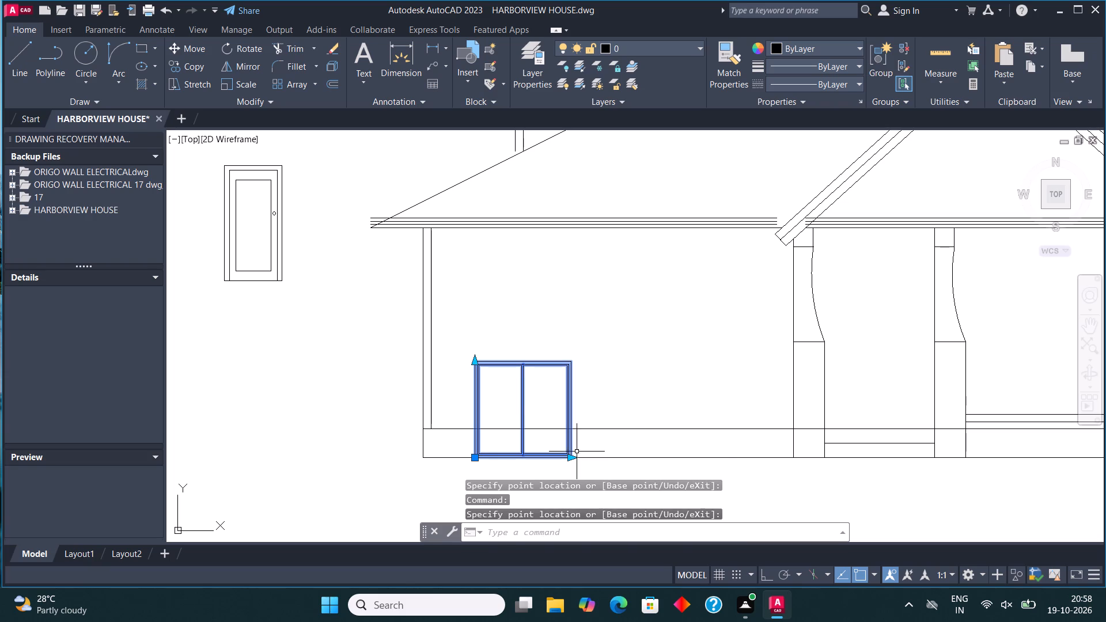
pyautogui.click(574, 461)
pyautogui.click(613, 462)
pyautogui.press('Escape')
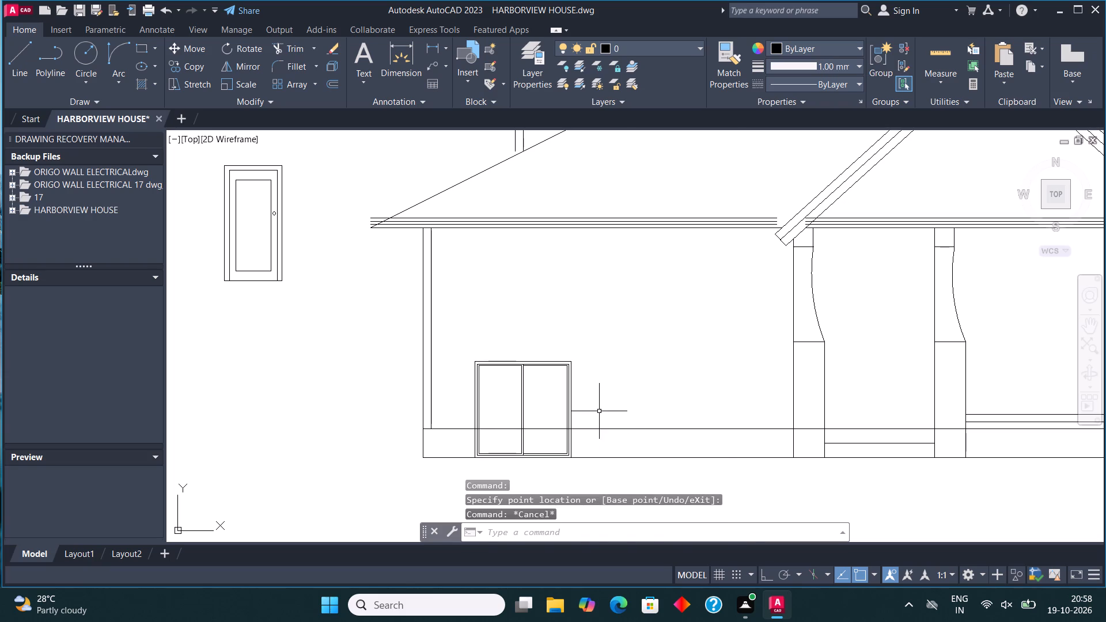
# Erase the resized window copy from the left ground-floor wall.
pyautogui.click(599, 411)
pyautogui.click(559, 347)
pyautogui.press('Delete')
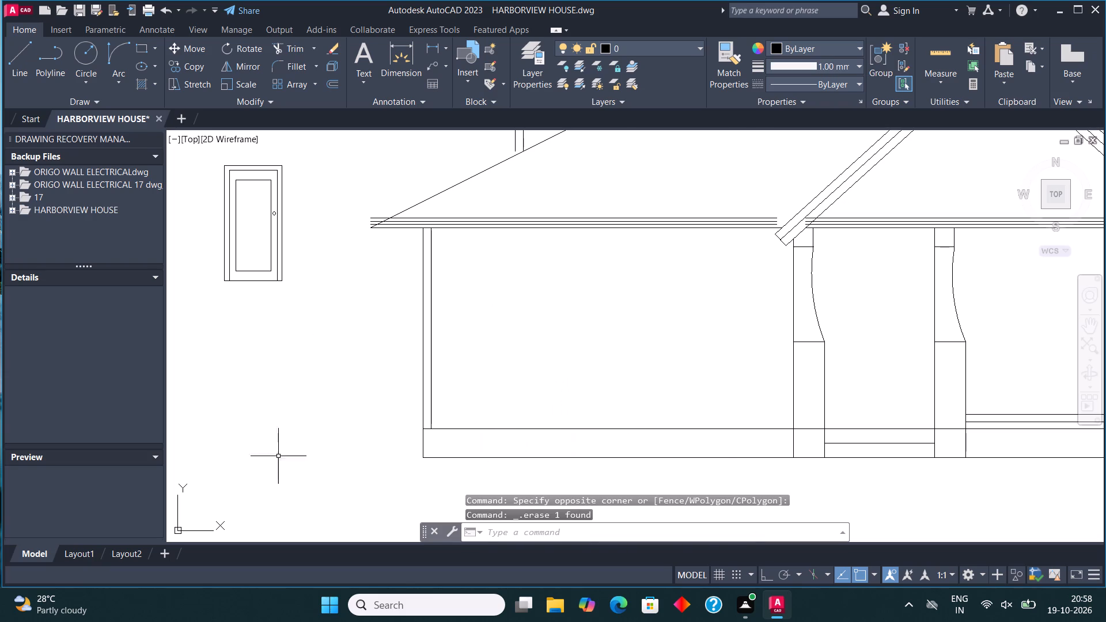
# Draw a large rectangle for an opening on the left ground-floor wall, rising from the base line to below the eave.
pyautogui.scroll(-1, 304, 471)
pyautogui.scroll(1, 476, 422)
pyautogui.moveTo(474, 420); pyautogui.dragTo(412, 400, button='middle')
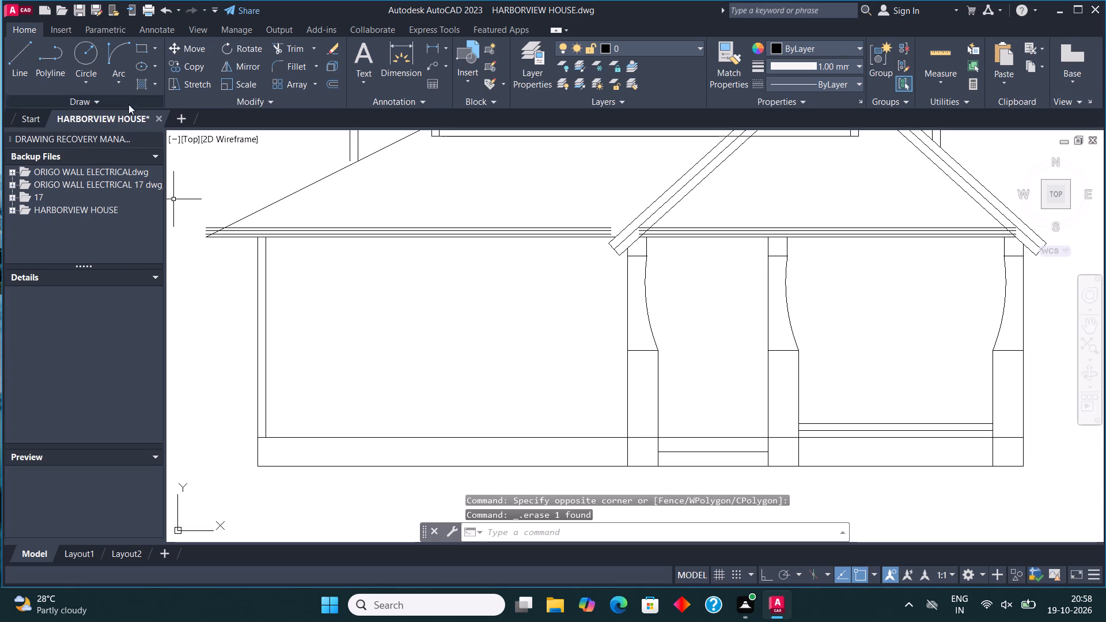
pyautogui.click(149, 49)
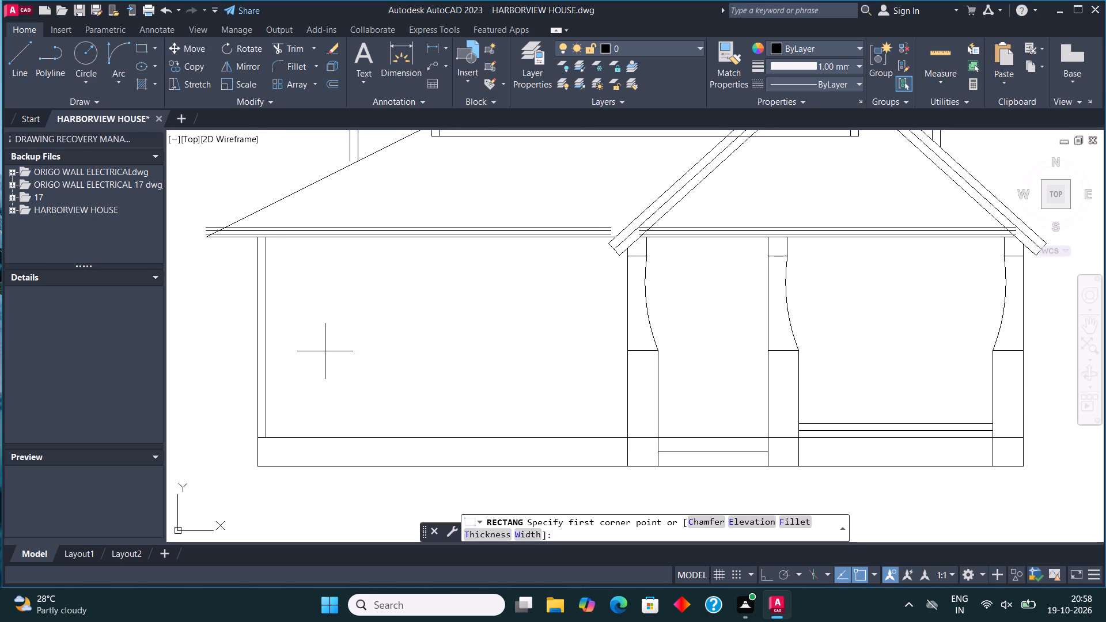
pyautogui.click(317, 462)
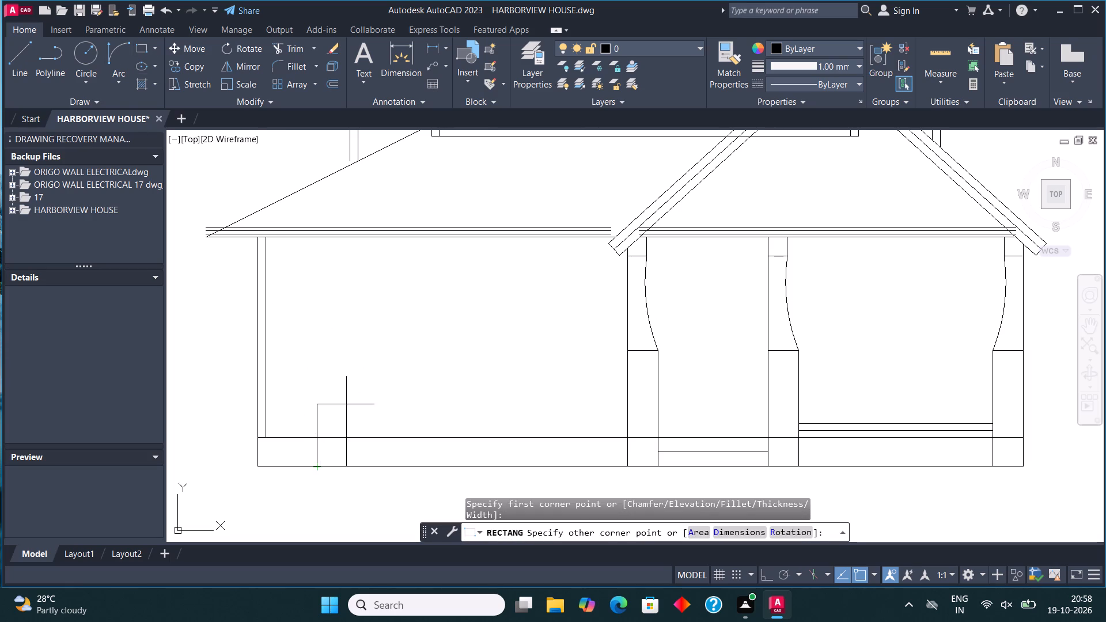
pyautogui.click(561, 287)
# Offset the opening rectangle on the left ground-floor wall 2" inward.
pyautogui.click(446, 286)
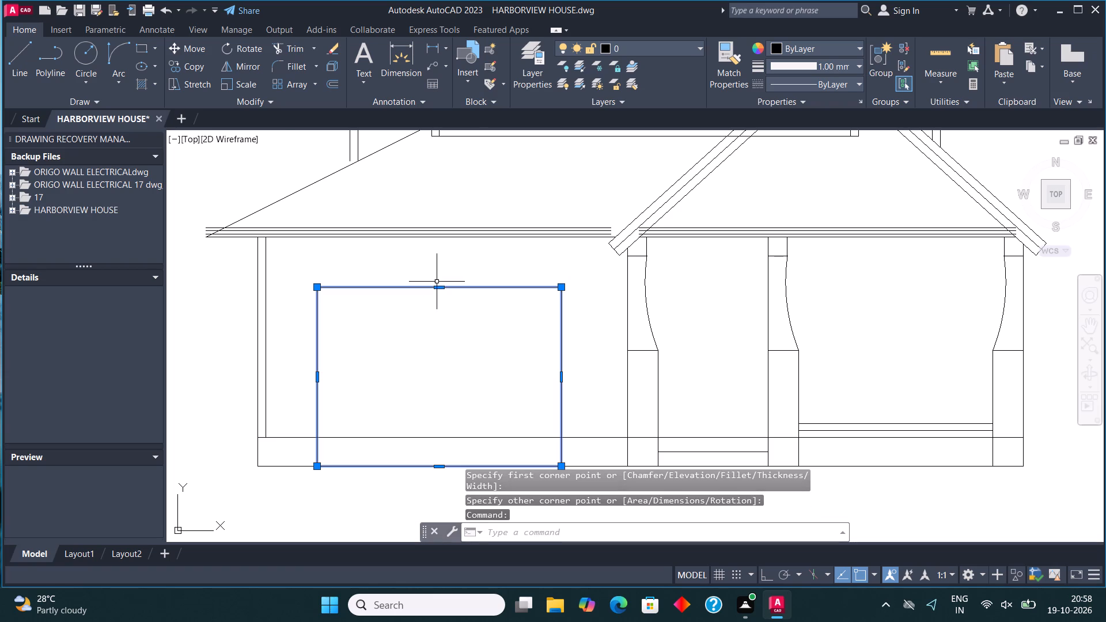
pyautogui.click(332, 85)
pyautogui.click(430, 289)
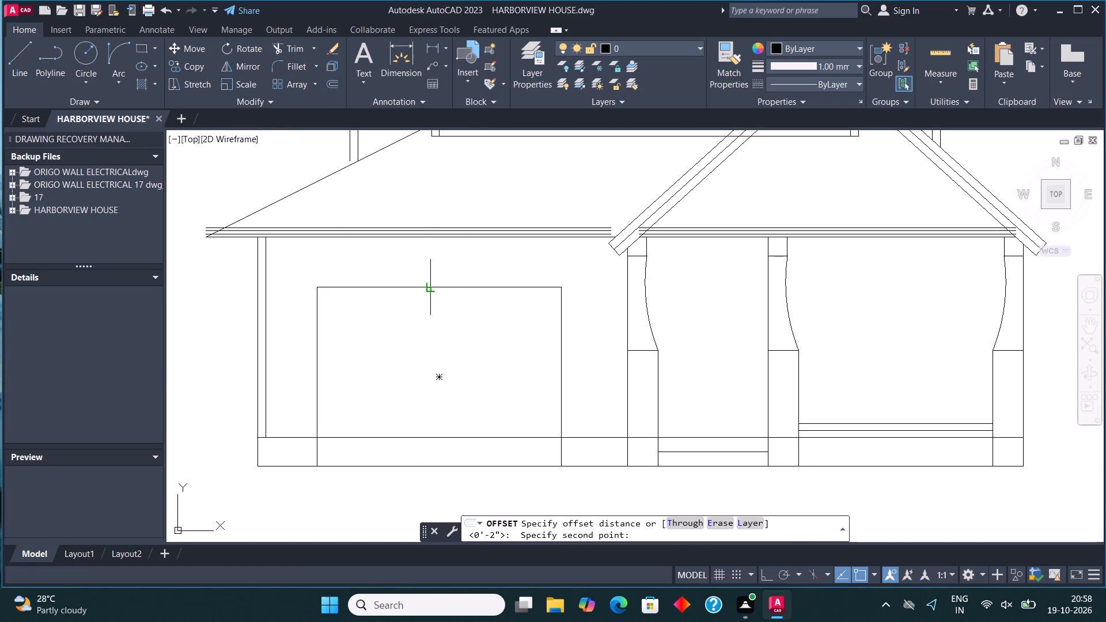
pyautogui.write('2"')
pyautogui.press('Return')
pyautogui.click(446, 331)
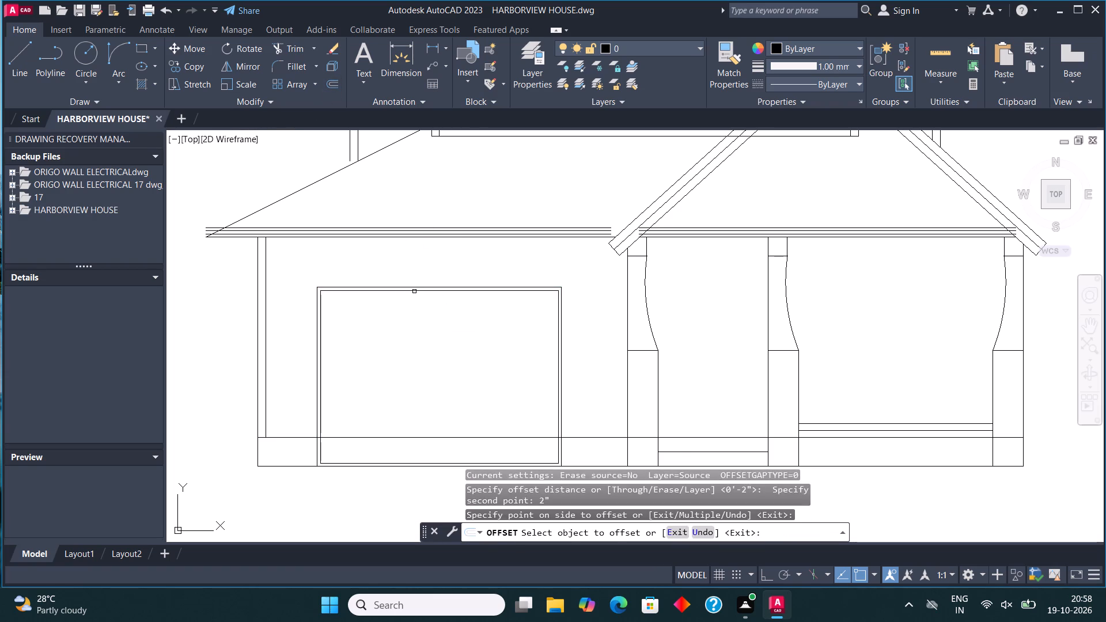
# Offset the inner opening rectangle on the left ground-floor wall another 2" inward.
pyautogui.click(414, 291)
pyautogui.click(415, 316)
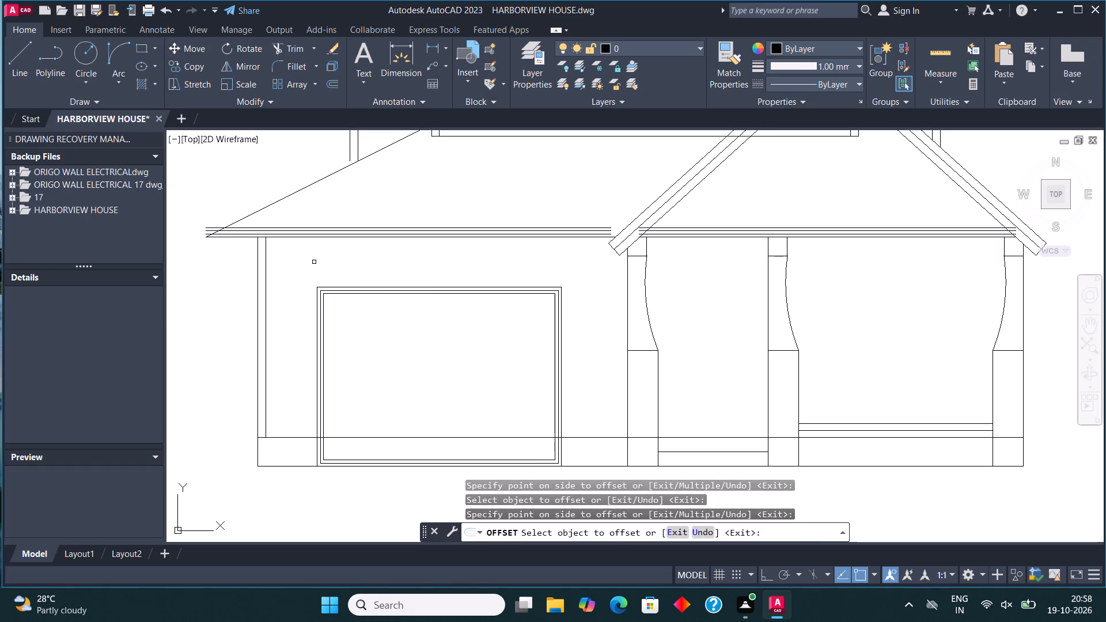
# Trim the plinth line where it crosses the opening and the frame strips on both sides.
pyautogui.click(15, 55)
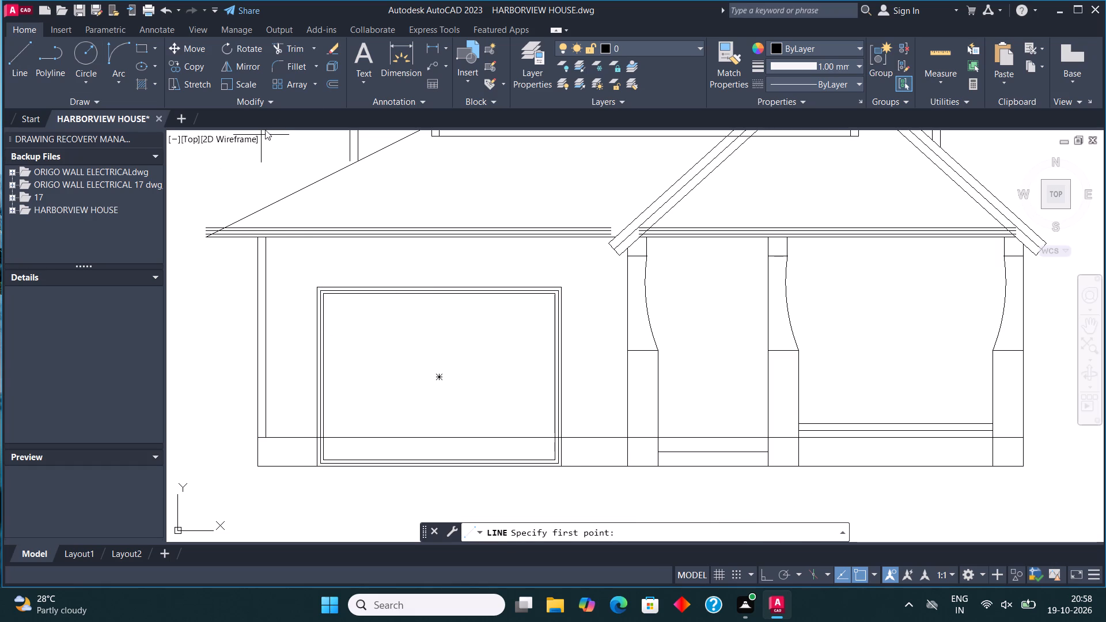
pyautogui.click(302, 52)
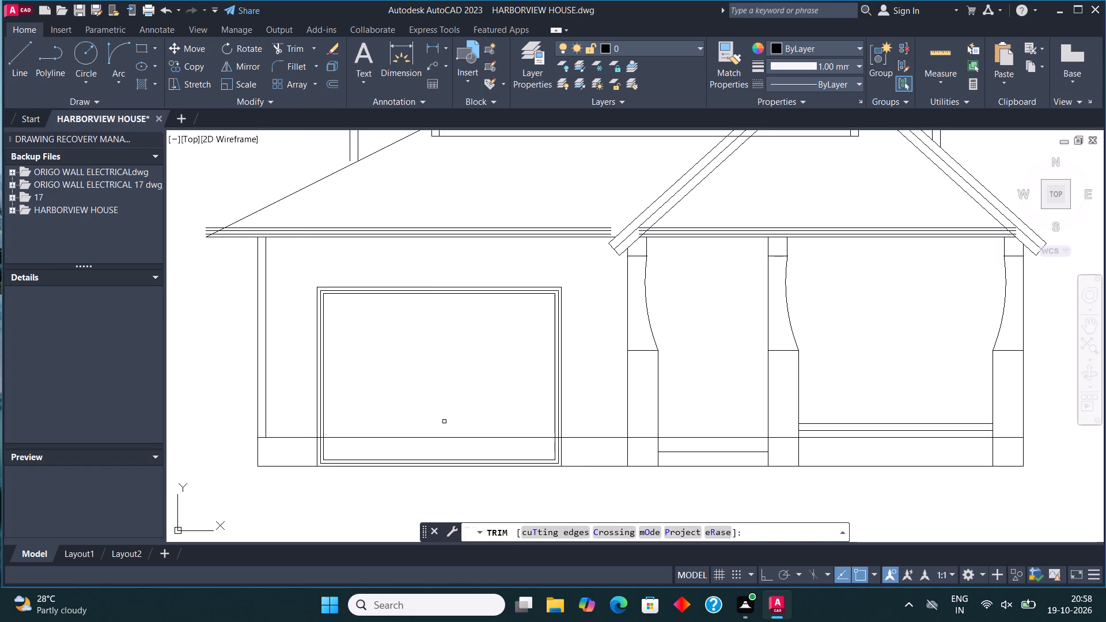
pyautogui.moveTo(445, 445); pyautogui.dragTo(448, 401)
pyautogui.scroll(4, 315, 436)
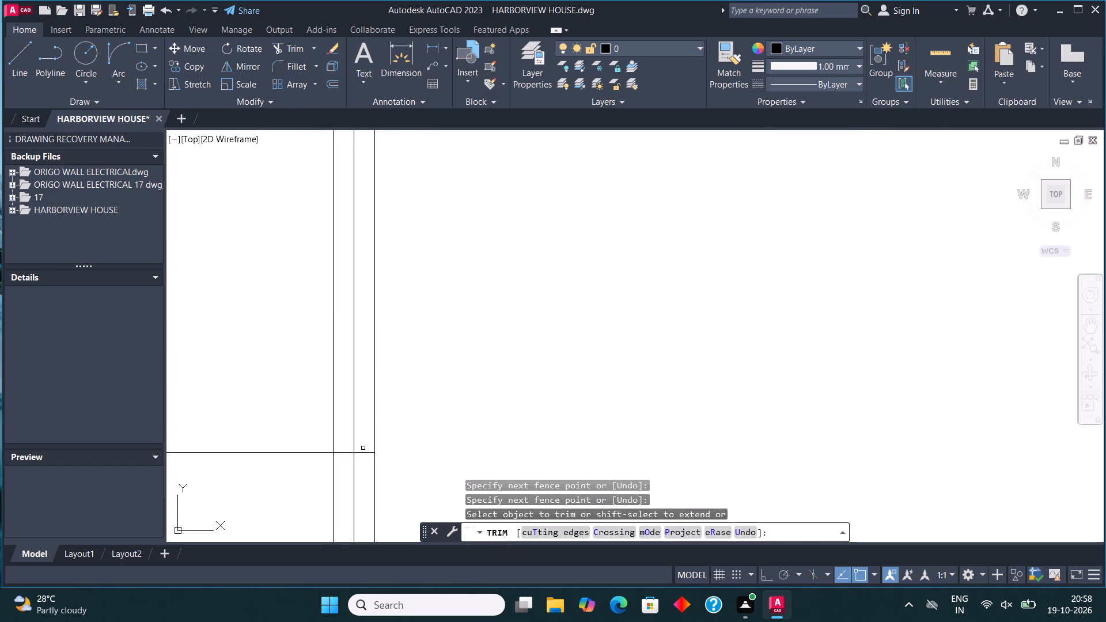
pyautogui.click(345, 452)
pyautogui.click(367, 453)
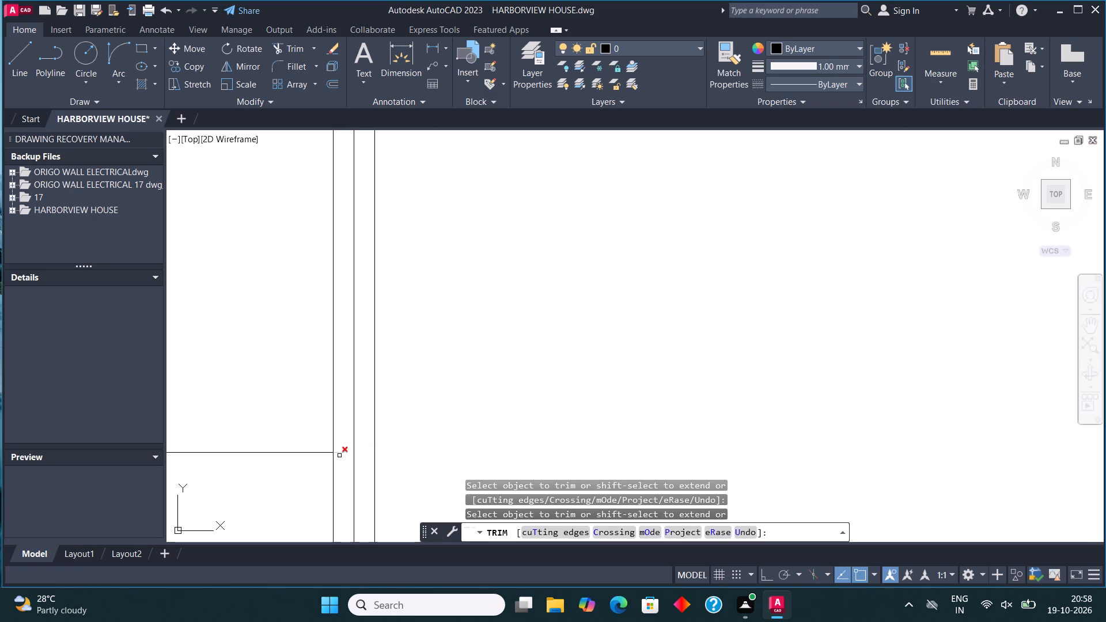
pyautogui.click(339, 453)
pyautogui.scroll(-5, 347, 483)
pyautogui.scroll(4, 544, 468)
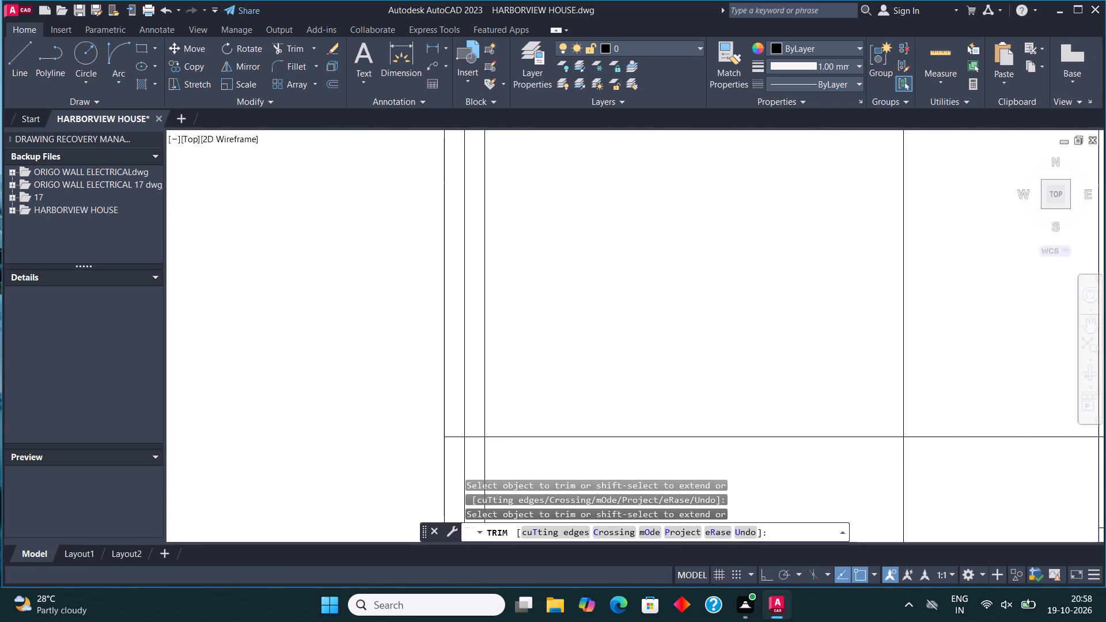
pyautogui.scroll(1, 545, 468)
pyautogui.moveTo(450, 433); pyautogui.dragTo(455, 452)
pyautogui.moveTo(475, 428); pyautogui.dragTo(478, 452)
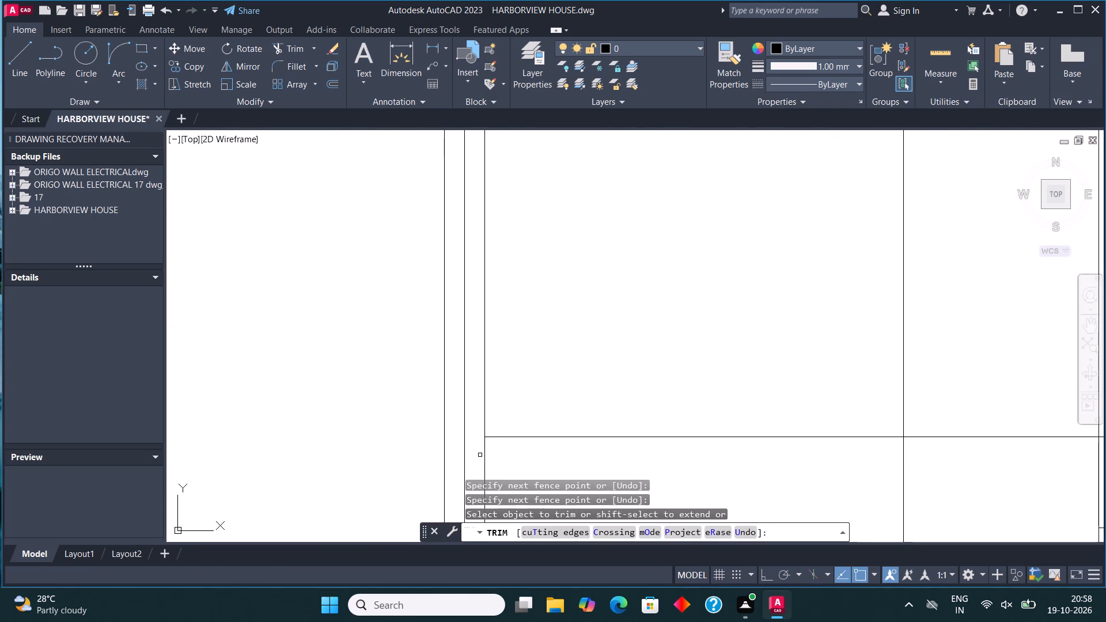
# Trim away the bottom edges of the two inner frame rectangles.
pyautogui.scroll(-3, 484, 457)
pyautogui.scroll(-2, 410, 426)
pyautogui.moveTo(399, 406); pyautogui.dragTo(481, 370, button='middle')
pyautogui.scroll(1, 435, 415)
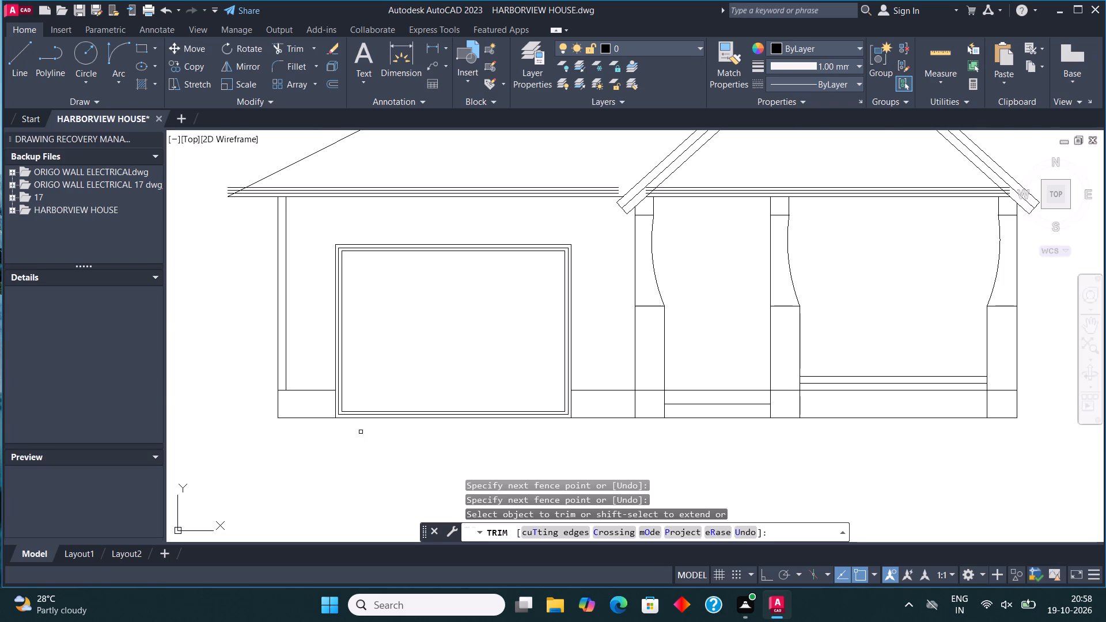
pyautogui.scroll(2, 361, 432)
pyautogui.click(400, 381)
pyautogui.click(403, 389)
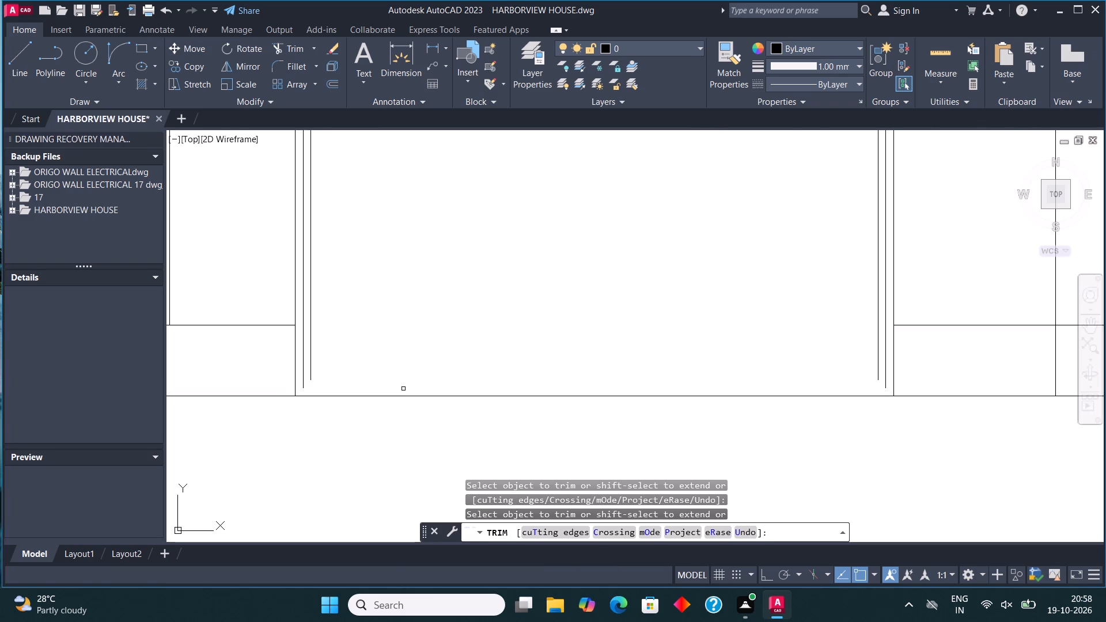
# Draw short lines extending the two inner left jamb lines of the opening down to the base line.
pyautogui.click(23, 56)
pyautogui.click(304, 385)
pyautogui.click(305, 397)
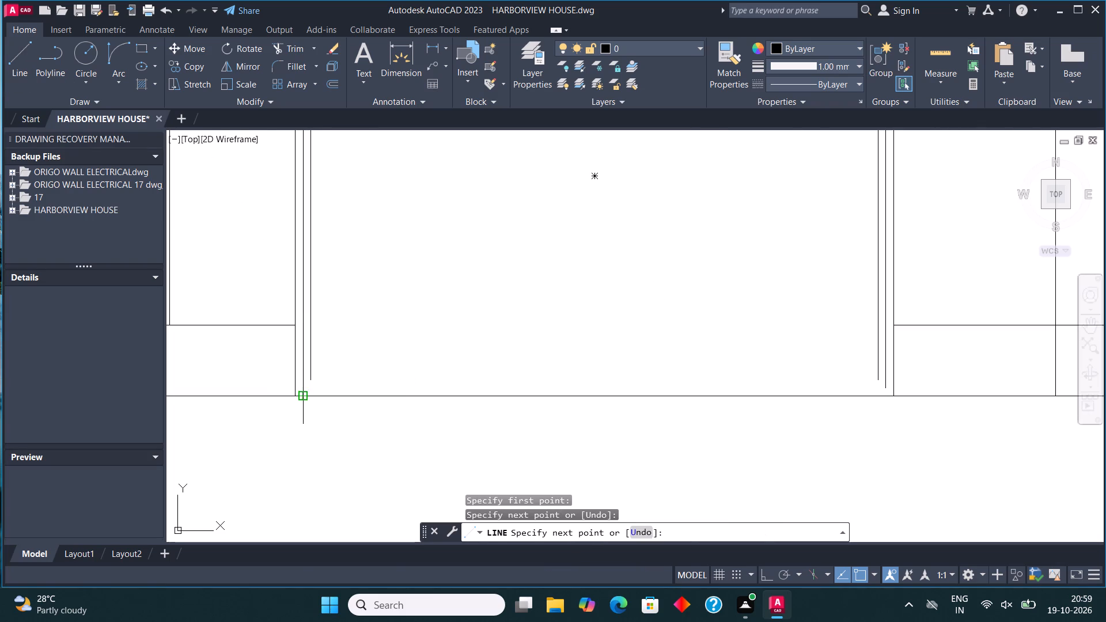
pyautogui.click(24, 66)
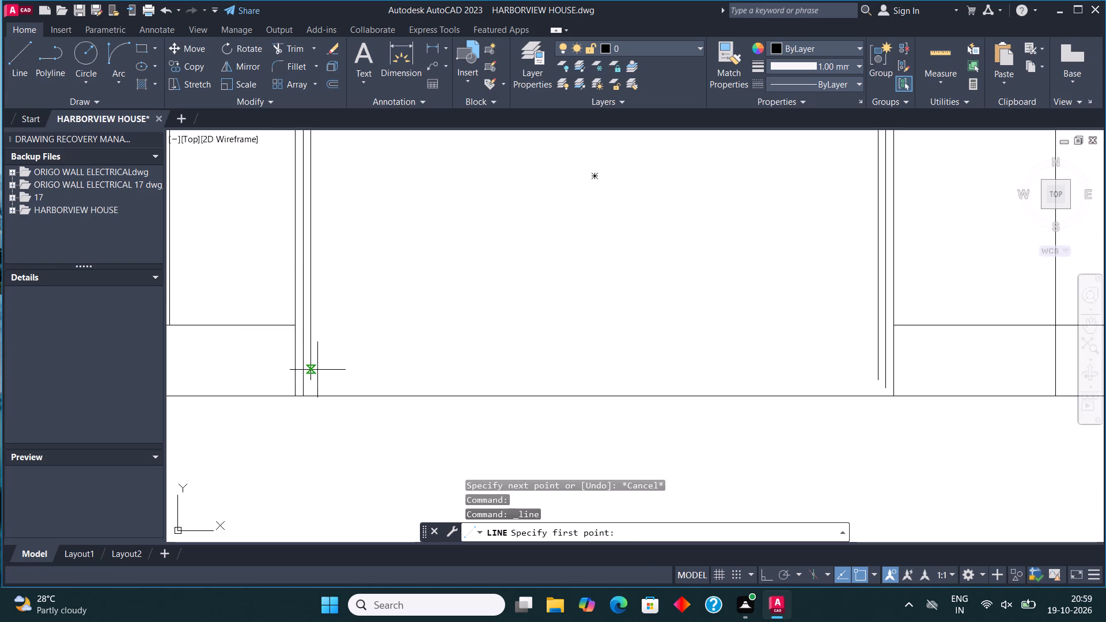
pyautogui.click(311, 384)
pyautogui.click(310, 397)
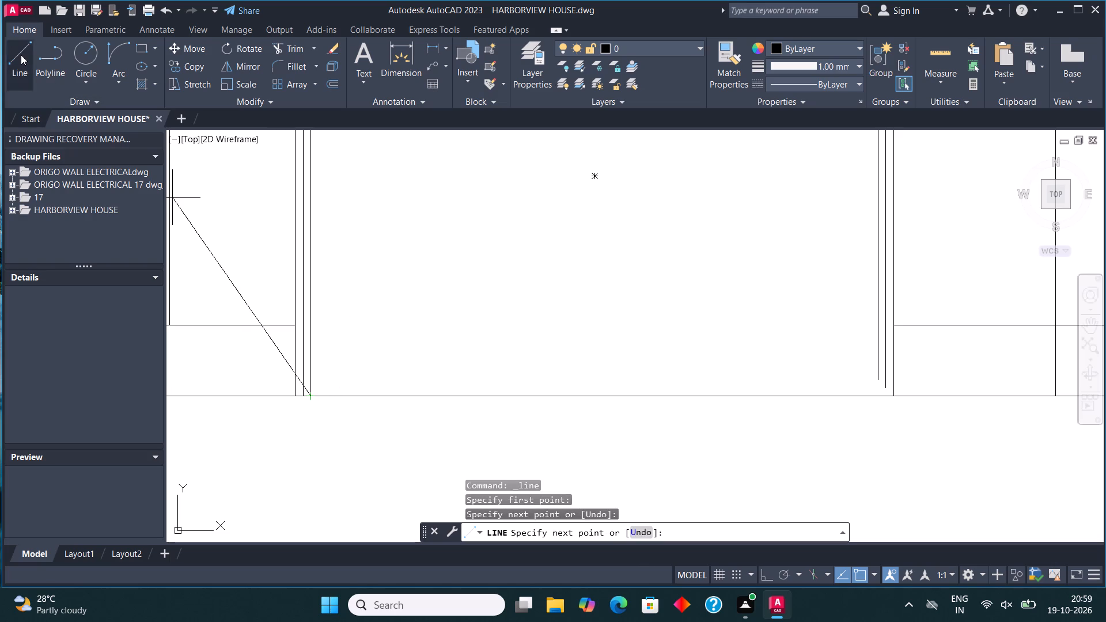
# Draw short lines extending the two inner right jamb lines of the opening down to the base line.
pyautogui.click(21, 55)
pyautogui.scroll(-3, 732, 350)
pyautogui.scroll(4, 783, 356)
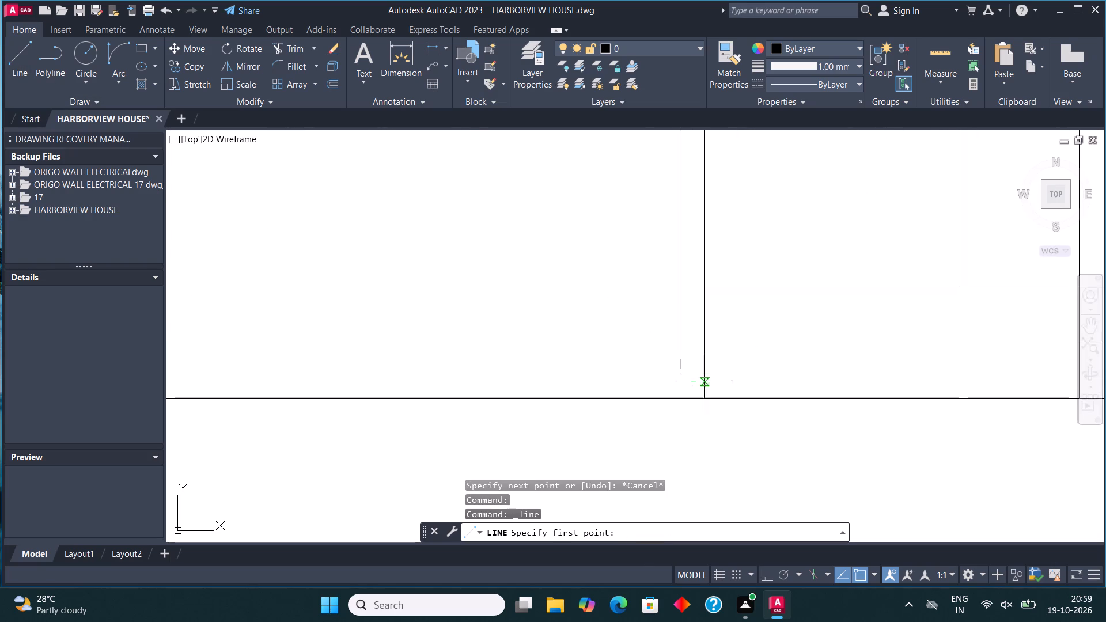
pyautogui.click(695, 387)
pyautogui.click(698, 400)
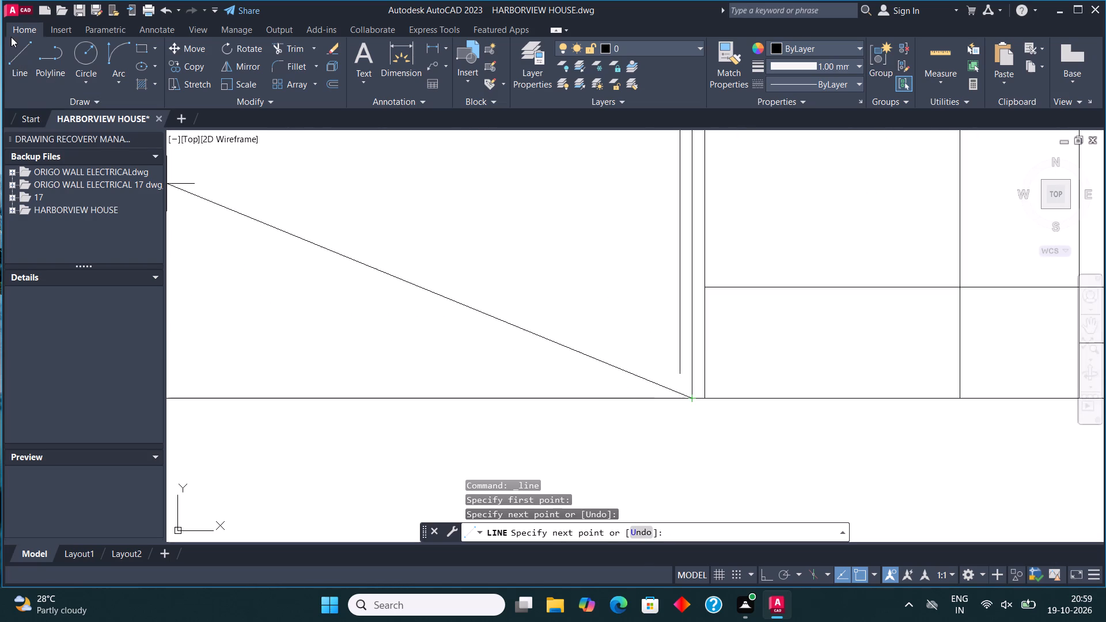
pyautogui.click(11, 36)
pyautogui.click(18, 53)
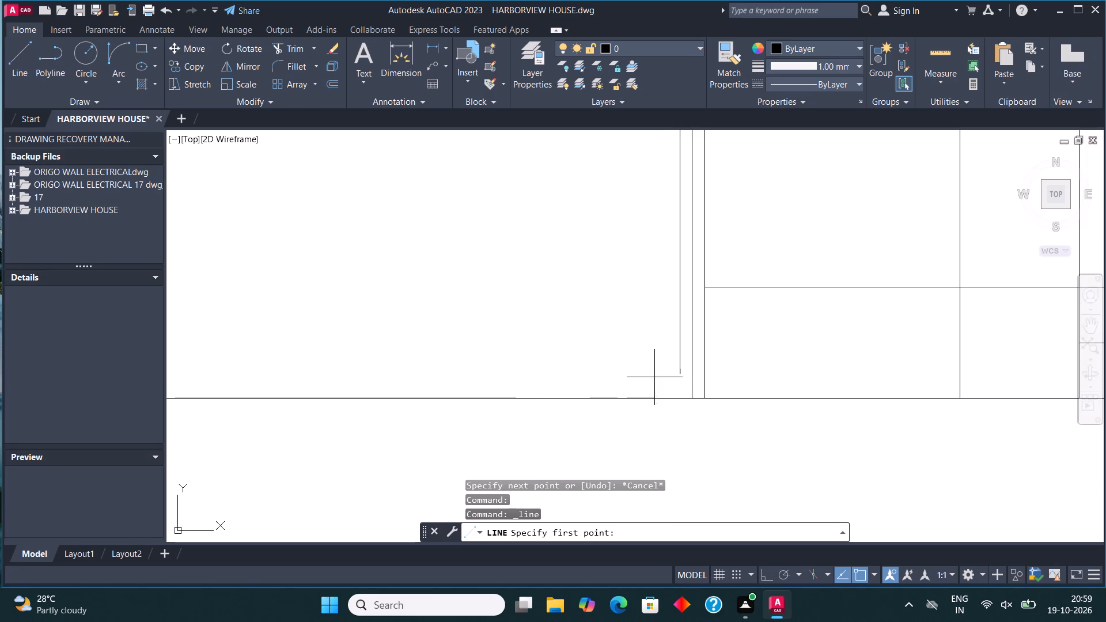
pyautogui.click(676, 374)
pyautogui.click(676, 400)
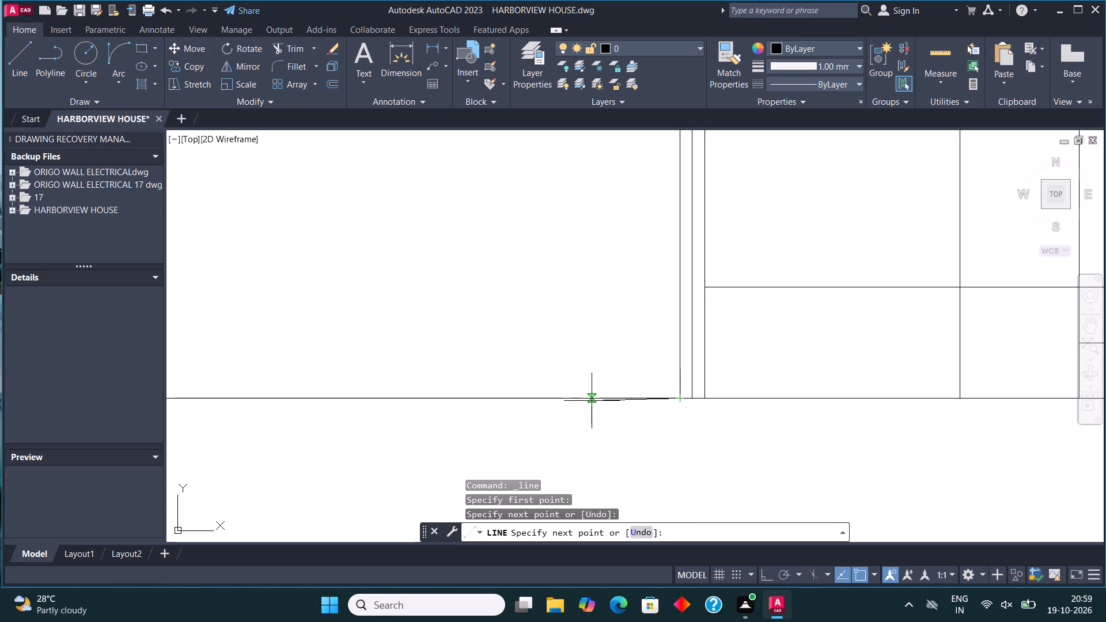
pyautogui.press('Escape')
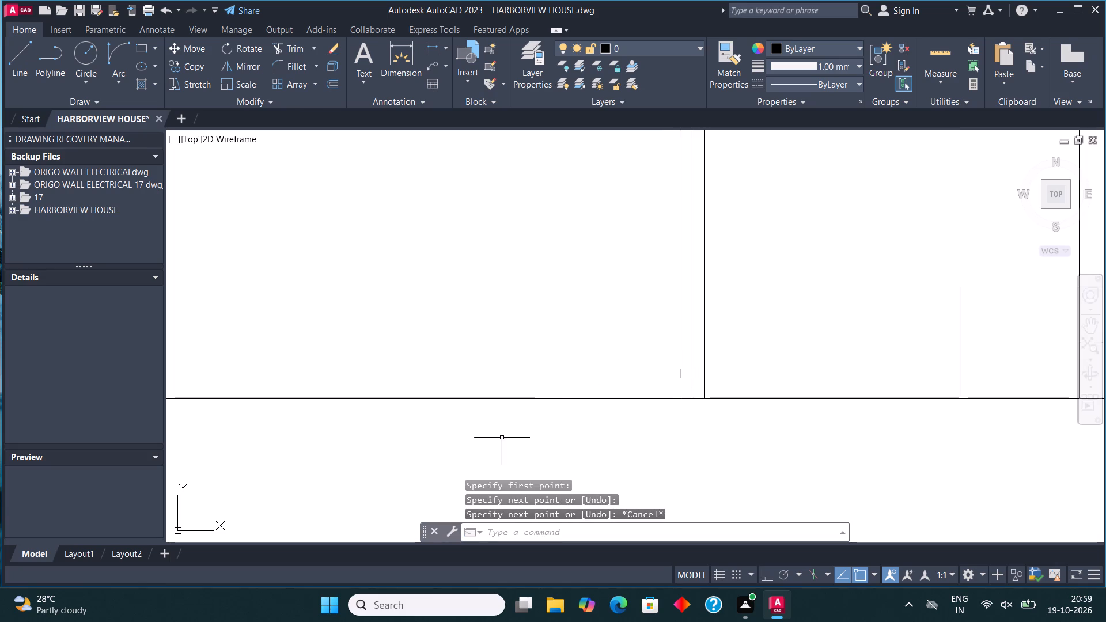
# Draw a line along the innermost left jamb from the base line up to the frame's inner top corner.
pyautogui.scroll(-2, 526, 385)
pyautogui.scroll(-1, 459, 340)
pyautogui.moveTo(372, 295); pyautogui.dragTo(412, 336, button='middle')
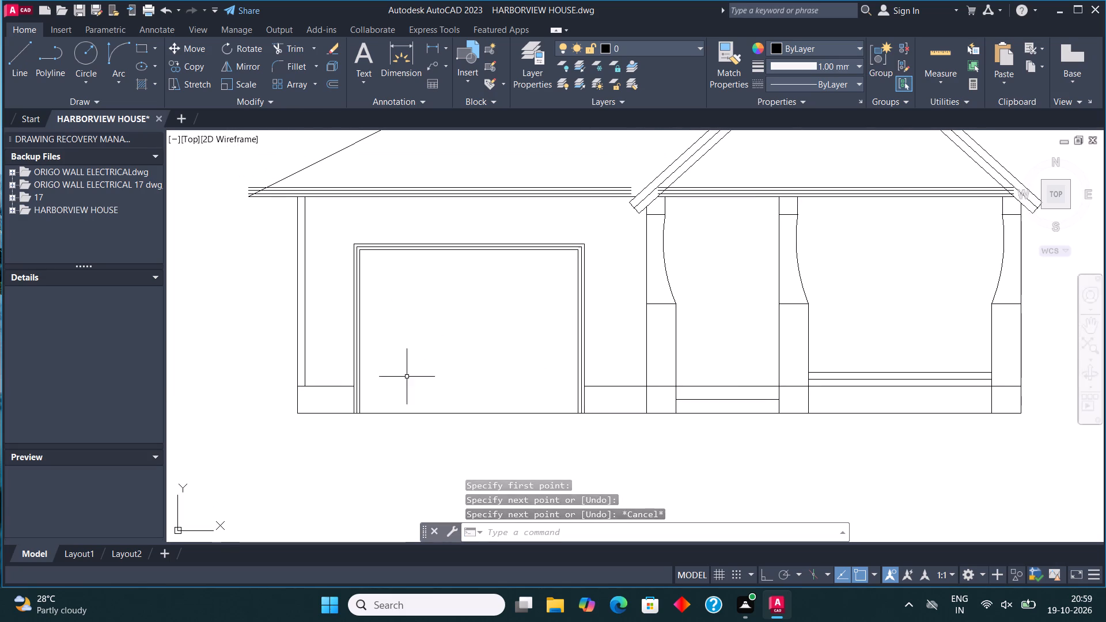
pyautogui.scroll(1, 399, 382)
pyautogui.click(22, 54)
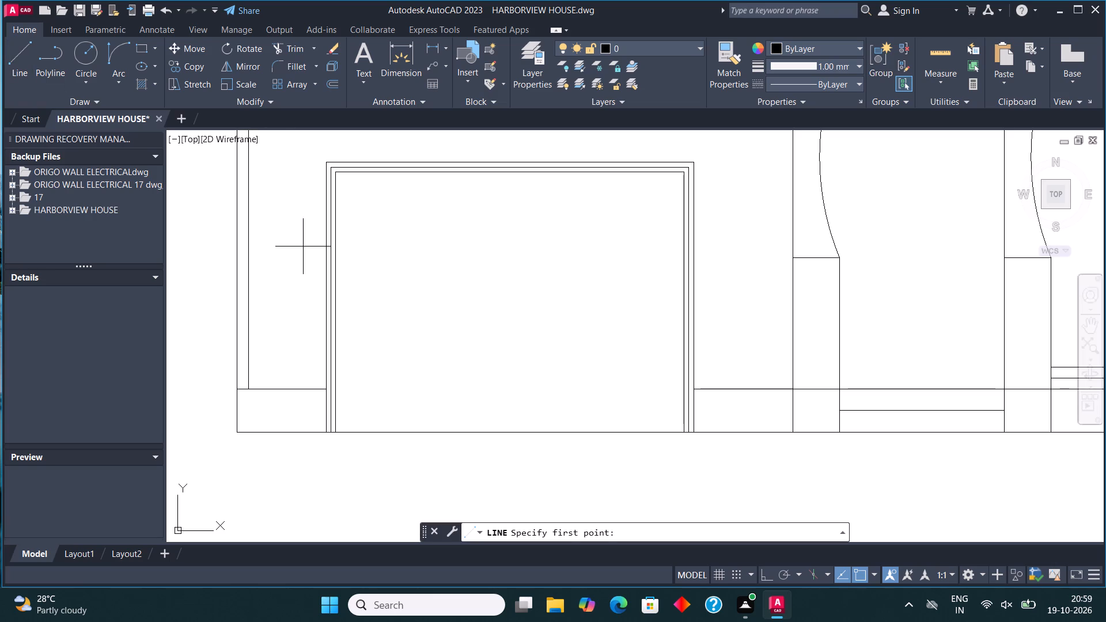
pyautogui.click(331, 430)
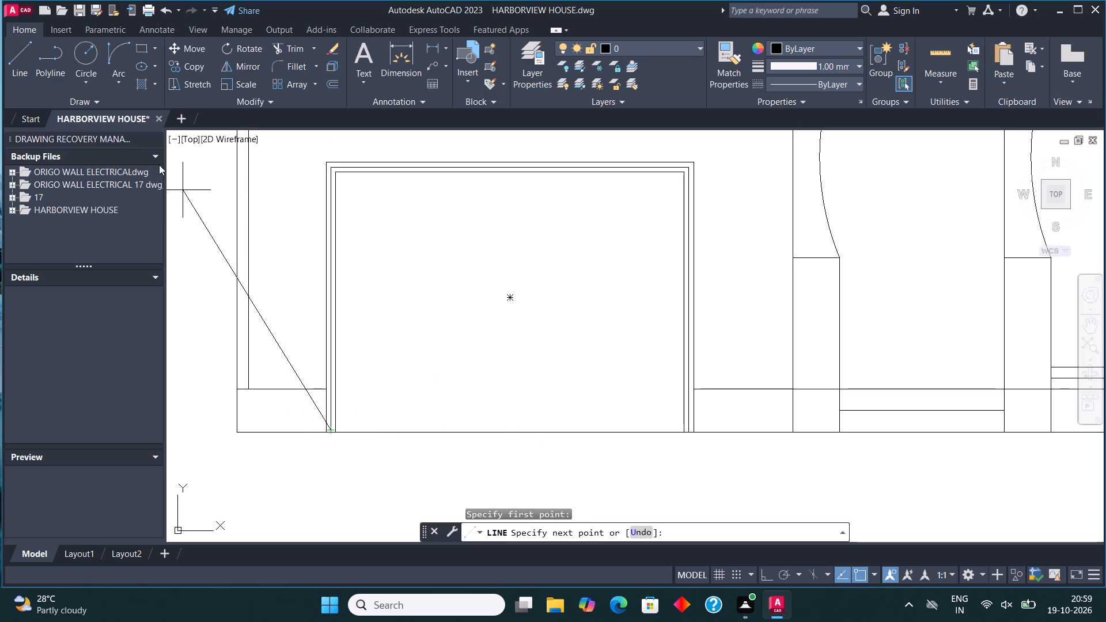
pyautogui.click(13, 59)
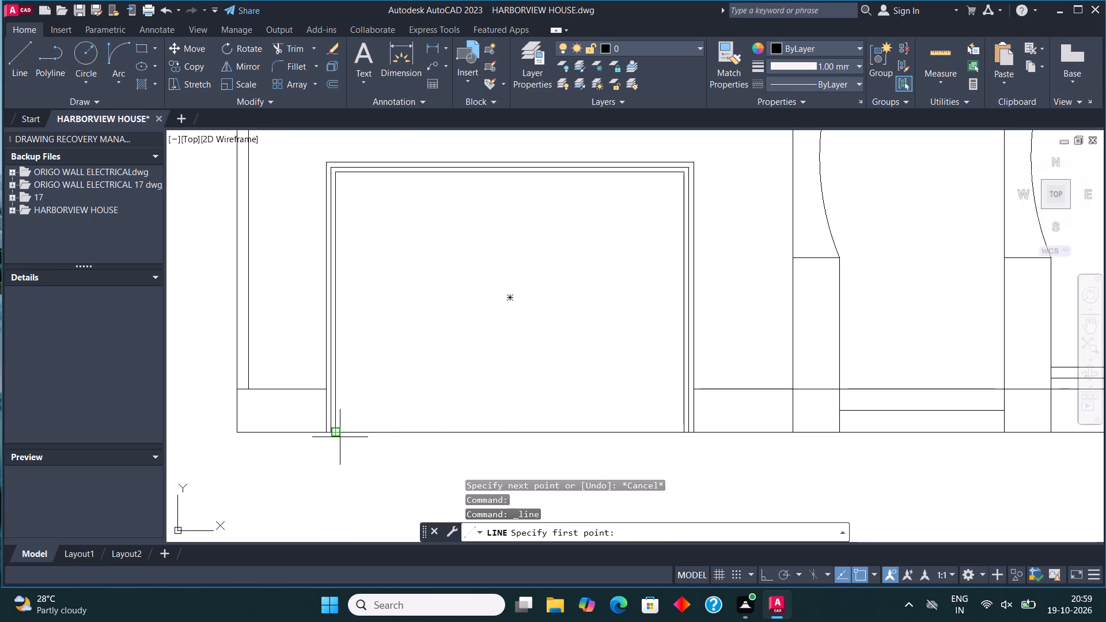
pyautogui.click(340, 437)
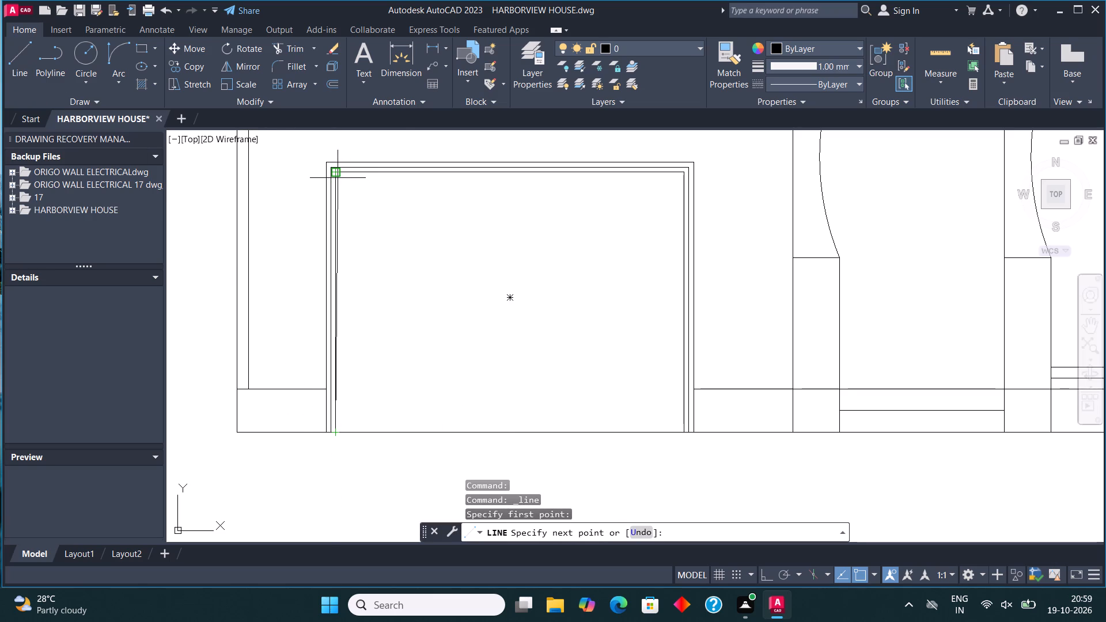
pyautogui.click(338, 177)
pyautogui.press('Escape')
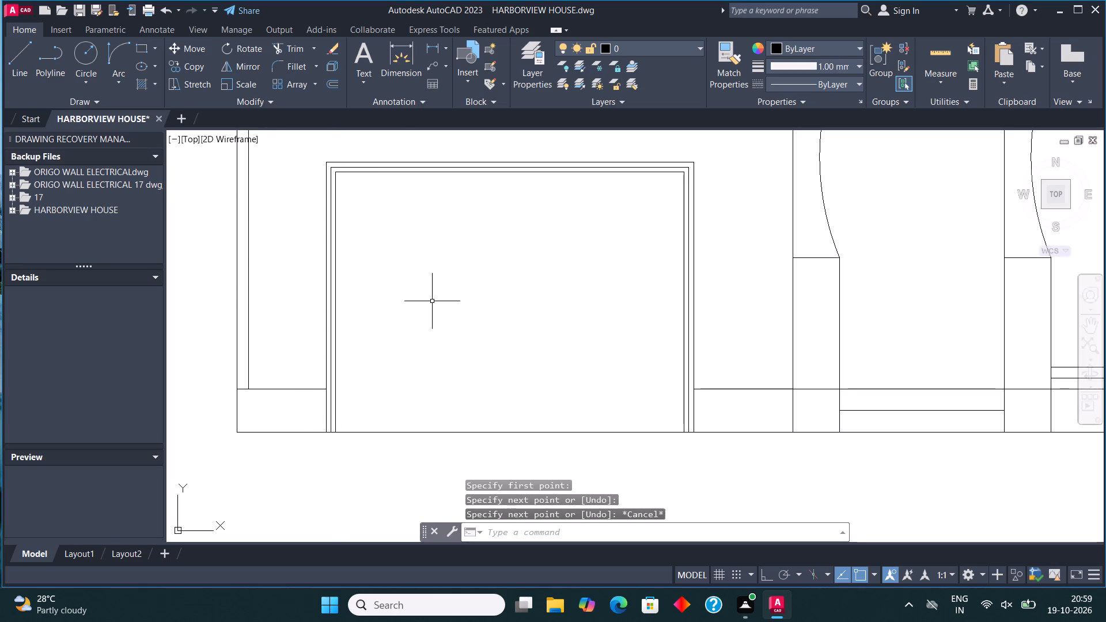
# Check the length of the innermost left jamb line with the Dimension tool without placing a dimension.
pyautogui.click(417, 48)
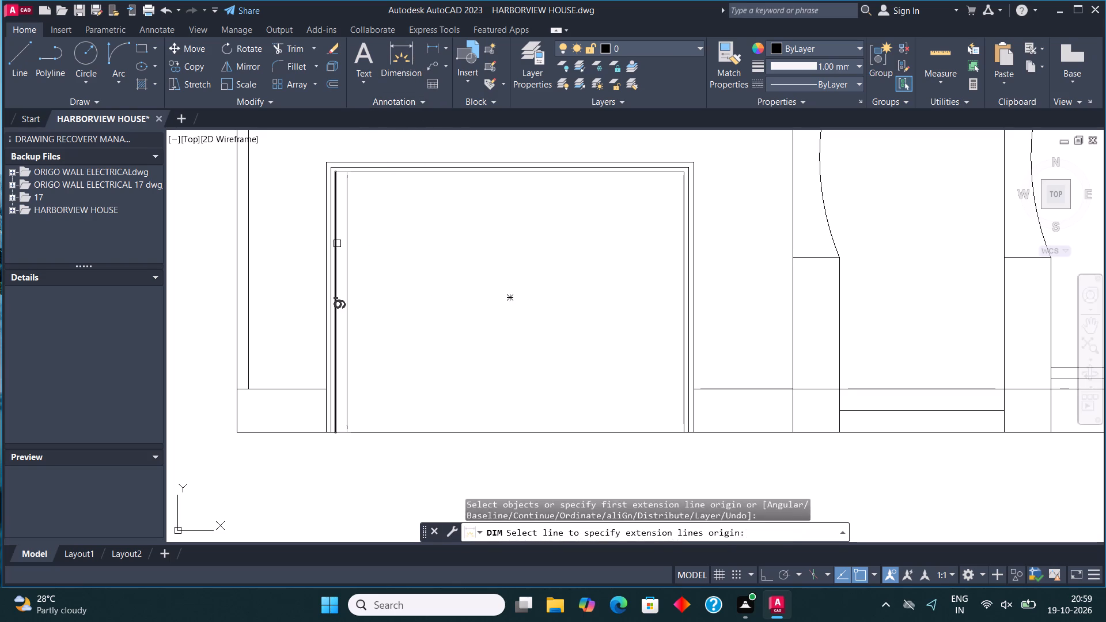
pyautogui.press('Escape')
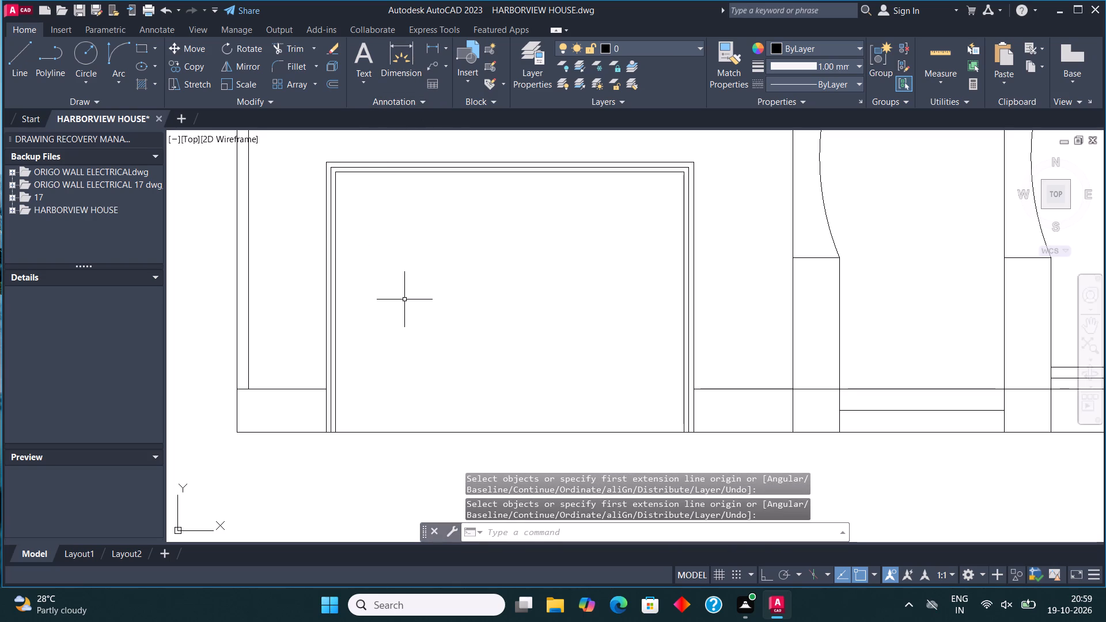
# Draw a line from the innermost left jamb's foot 1.5' straight up, continuing horizontally across to the innermost right jamb.
pyautogui.click(16, 56)
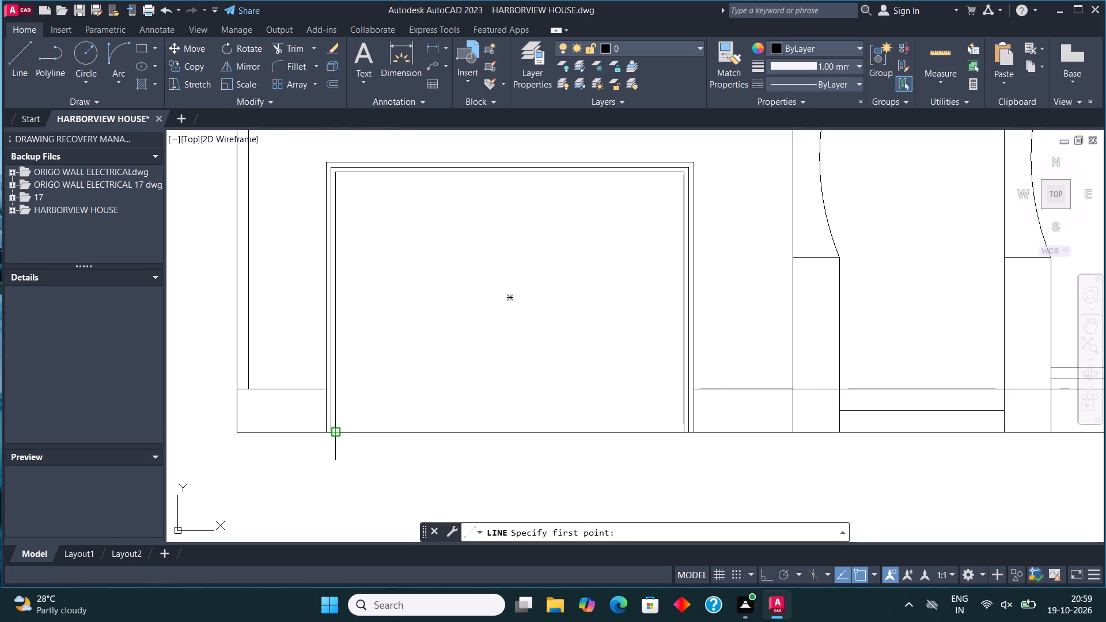
pyautogui.click(333, 435)
pyautogui.press('F8')
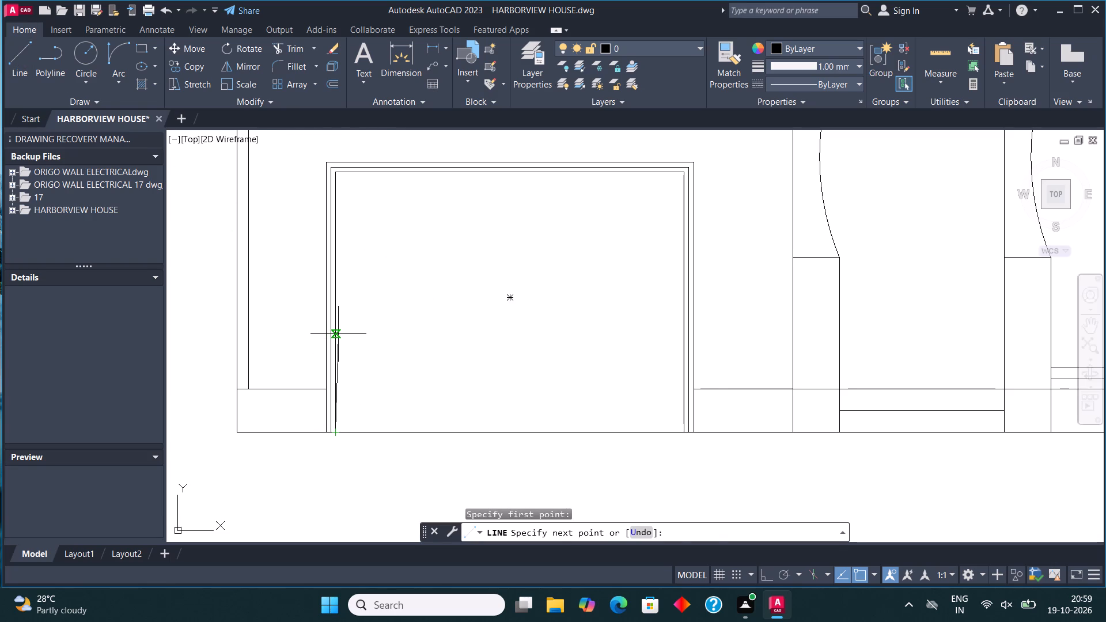
pyautogui.write("1.5'")
pyautogui.press('Return')
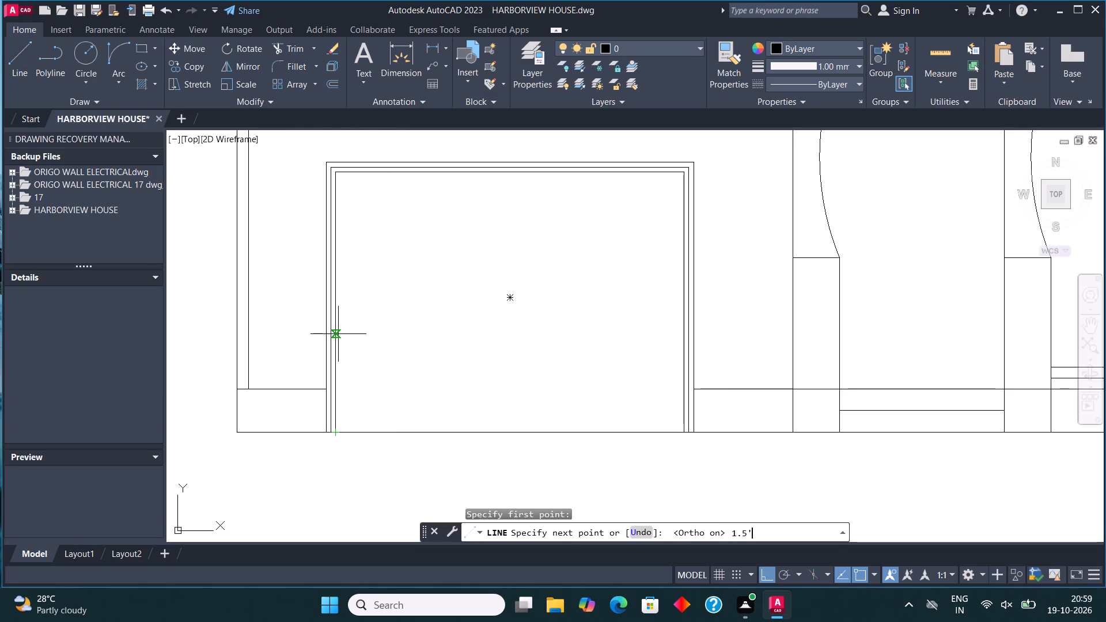
pyautogui.click(679, 389)
pyautogui.press('Escape')
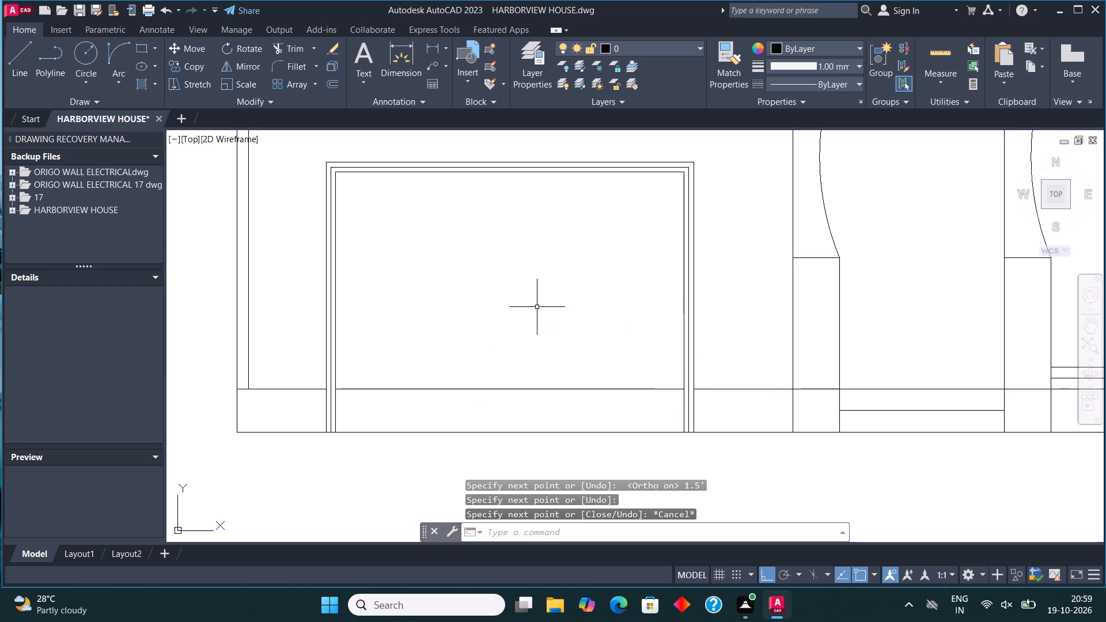
# Offset the horizontal panel line upward at 1.5' spacing four times to divide the opening into equal panels.
pyautogui.click(473, 389)
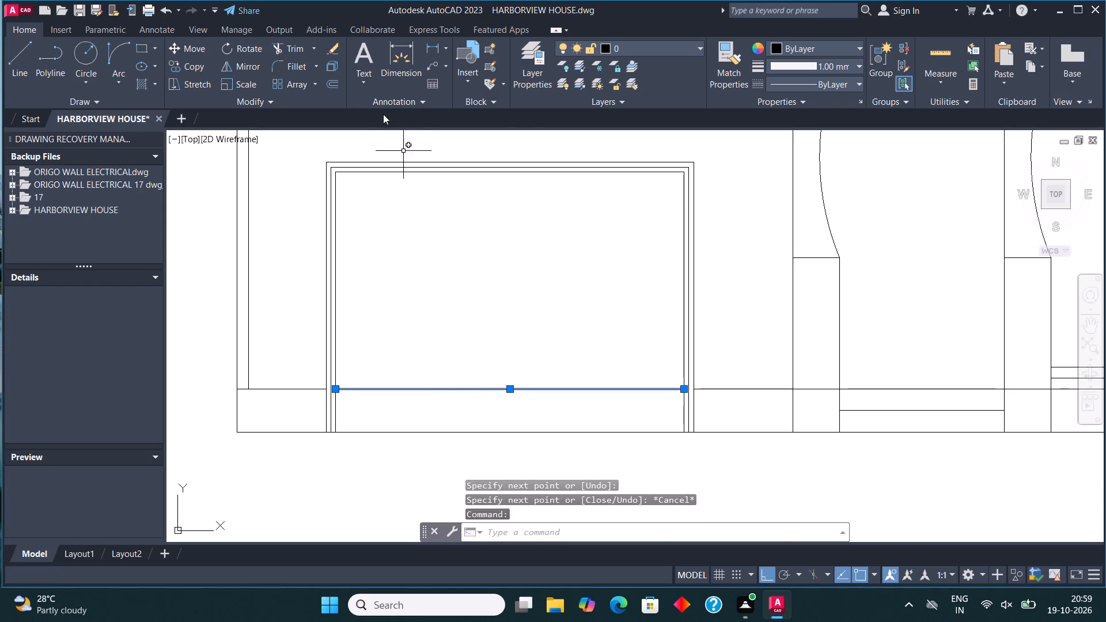
pyautogui.click(338, 83)
pyautogui.click(501, 390)
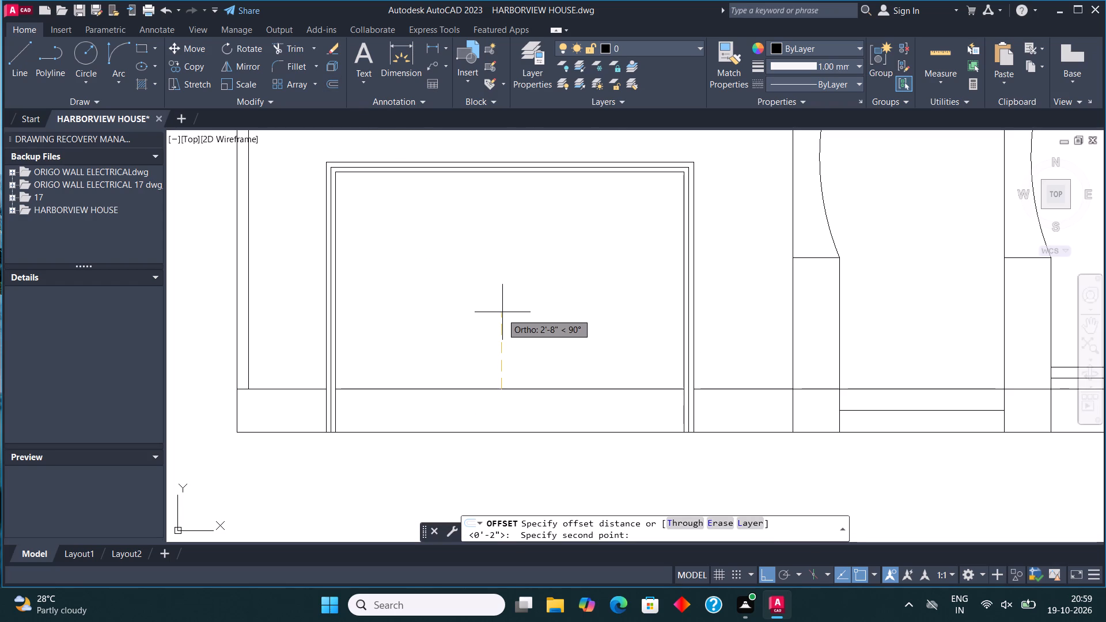
pyautogui.write('1.5')
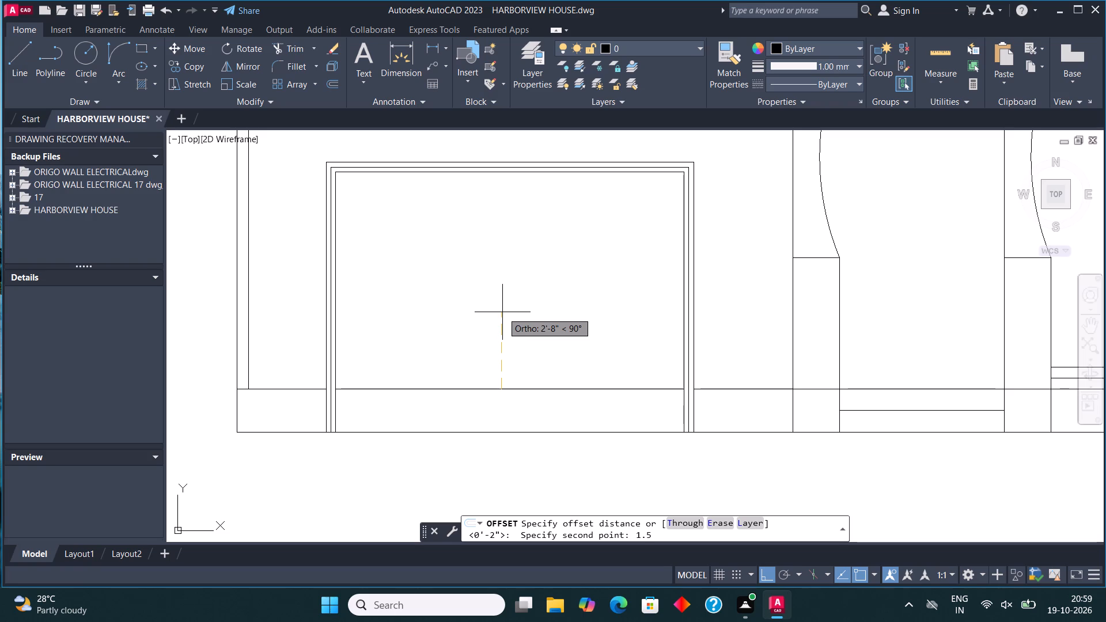
pyautogui.press("'")
pyautogui.press('Return')
pyautogui.click(503, 295)
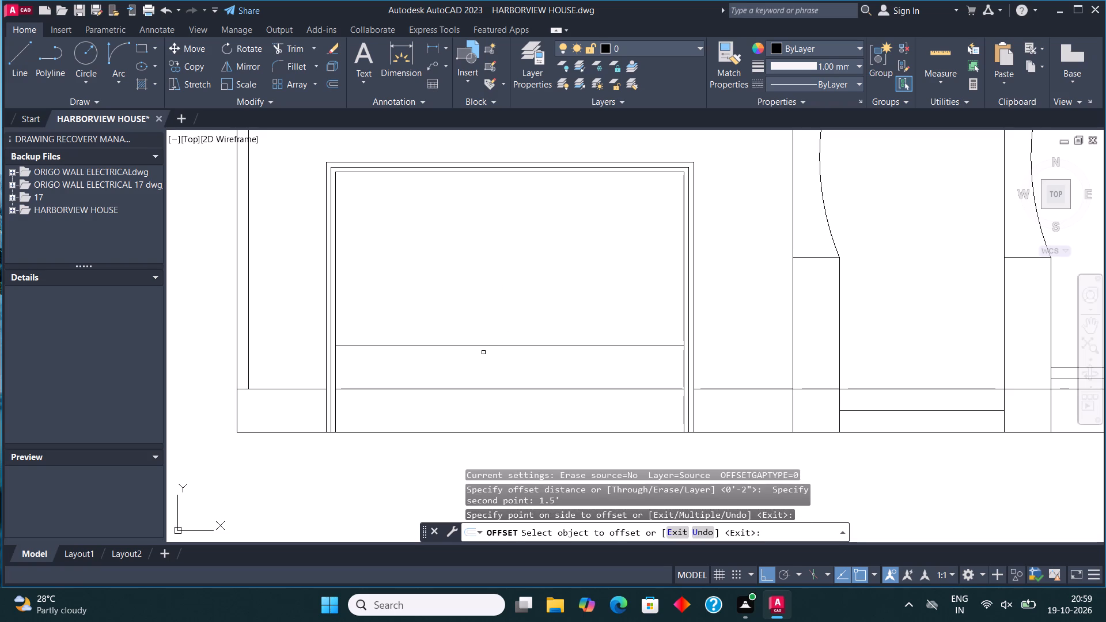
pyautogui.click(485, 346)
pyautogui.moveTo(489, 319); pyautogui.dragTo(491, 324)
pyautogui.click(497, 304)
pyautogui.click(506, 256)
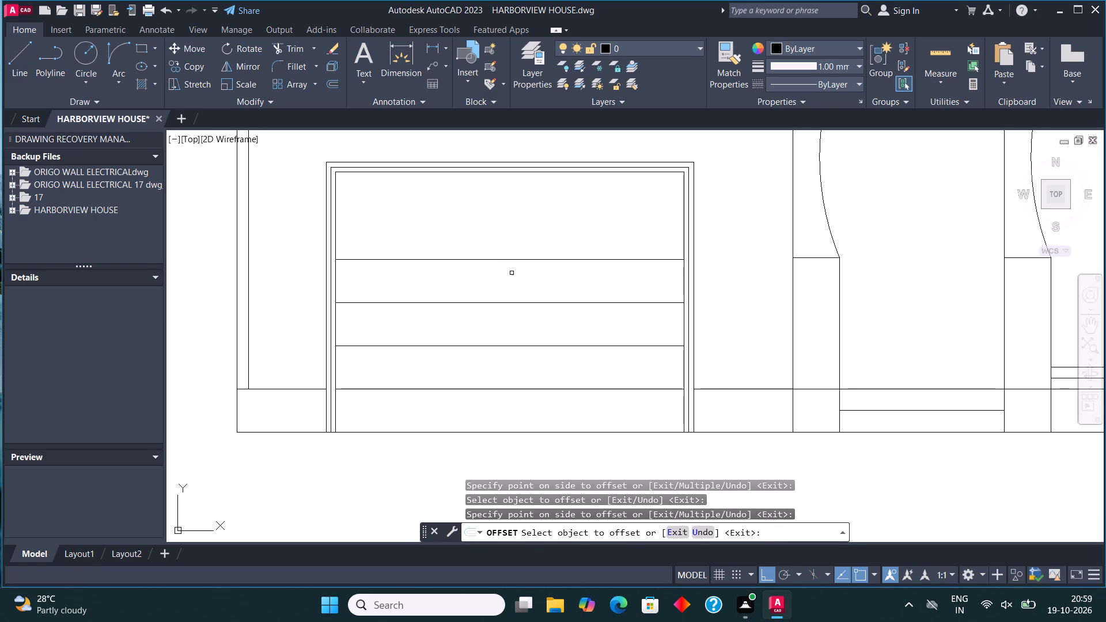
pyautogui.click(510, 258)
pyautogui.click(512, 218)
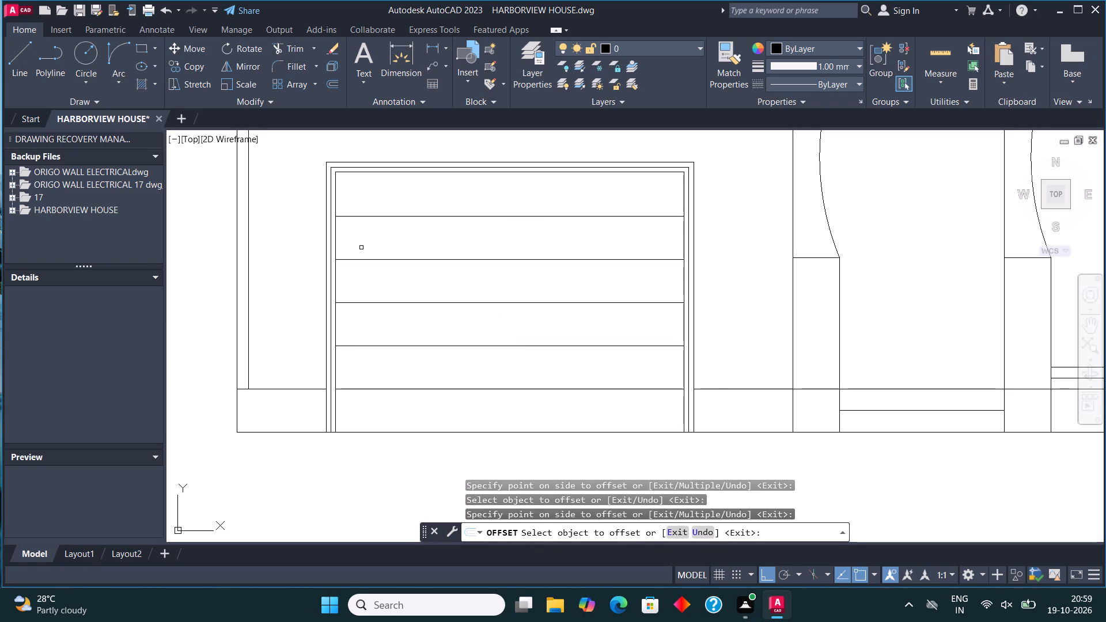
# Offset the innermost left jamb line rightward at 1.5' spacing seven times across the garage door opening.
pyautogui.click(336, 238)
pyautogui.click(407, 241)
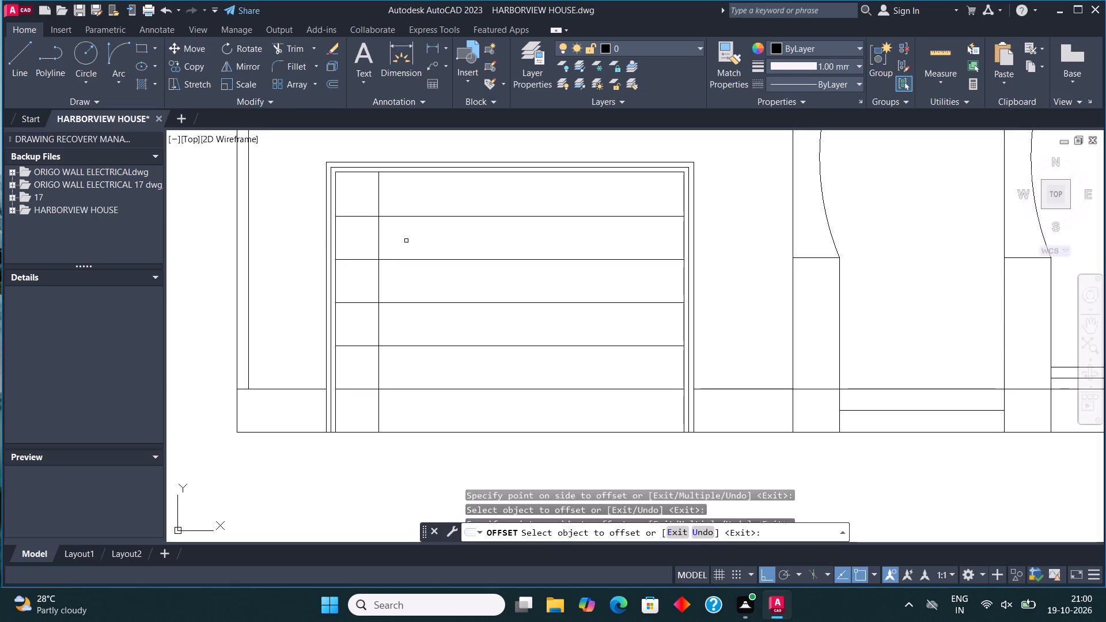
pyautogui.click(380, 238)
pyautogui.click(415, 246)
pyautogui.click(422, 249)
pyautogui.click(488, 251)
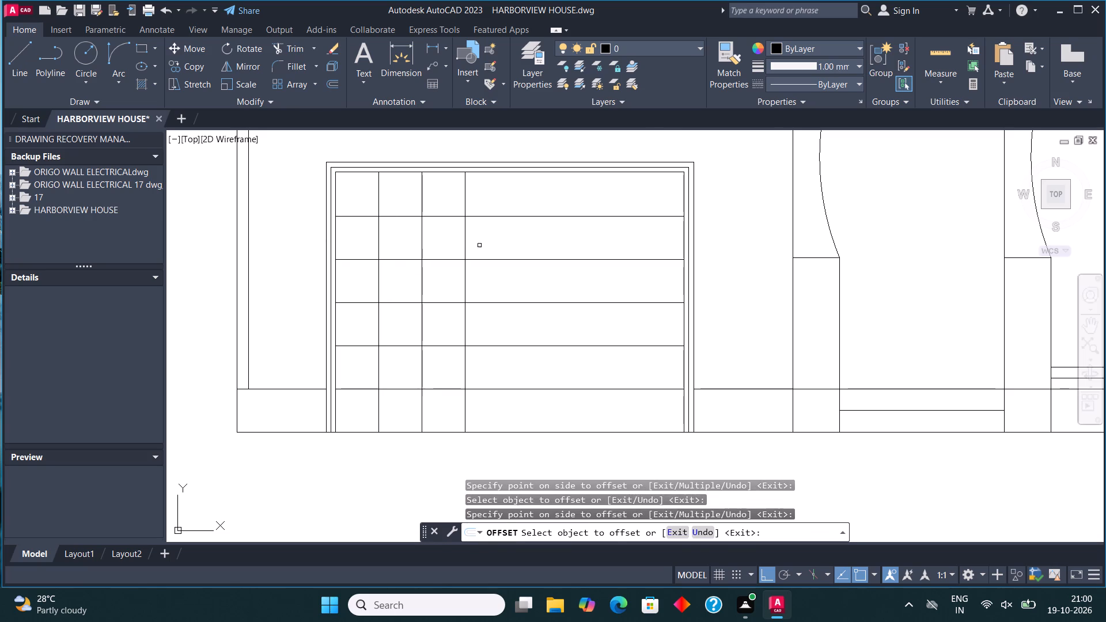
pyautogui.moveTo(467, 226); pyautogui.dragTo(475, 232)
pyautogui.click(493, 243)
pyautogui.moveTo(508, 239); pyautogui.dragTo(513, 241)
pyautogui.click(569, 250)
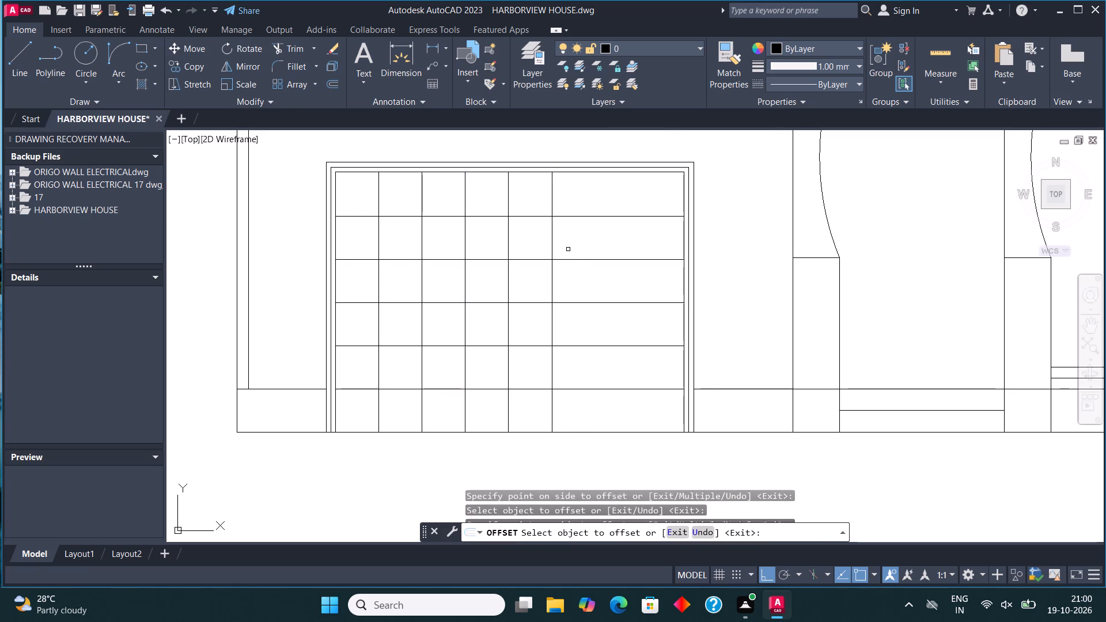
pyautogui.click(554, 240)
pyautogui.click(622, 248)
pyautogui.moveTo(596, 231); pyautogui.dragTo(603, 232)
pyautogui.click(677, 243)
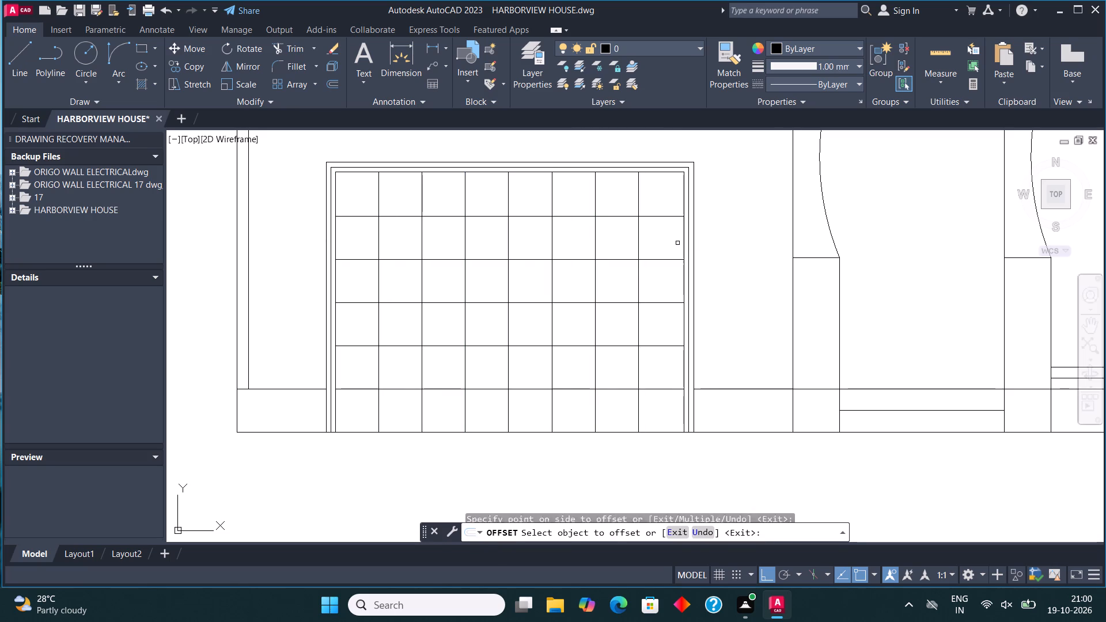
pyautogui.press('Escape')
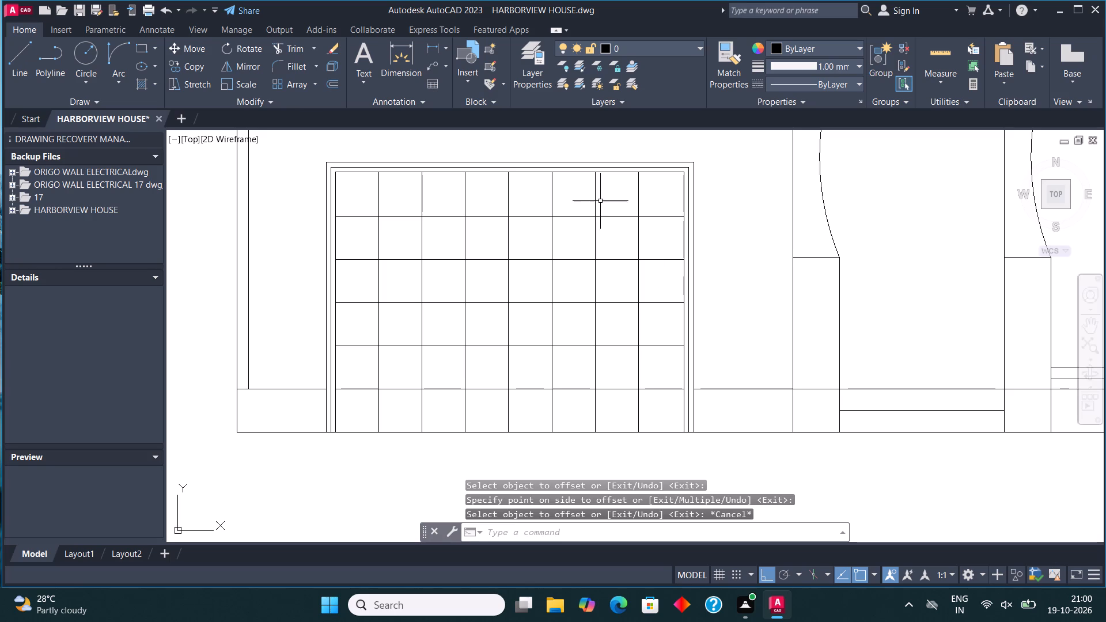
# Erase the second and fourth horizontal panel lines of the garage door.
pyautogui.click(451, 258)
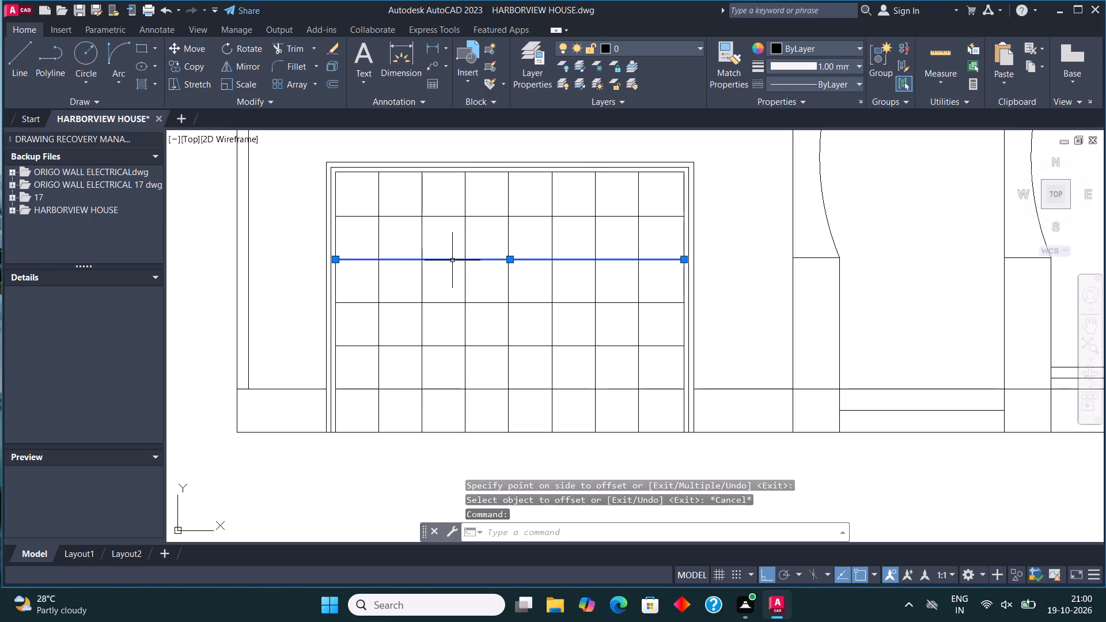
pyautogui.click(445, 346)
pyautogui.press('Delete')
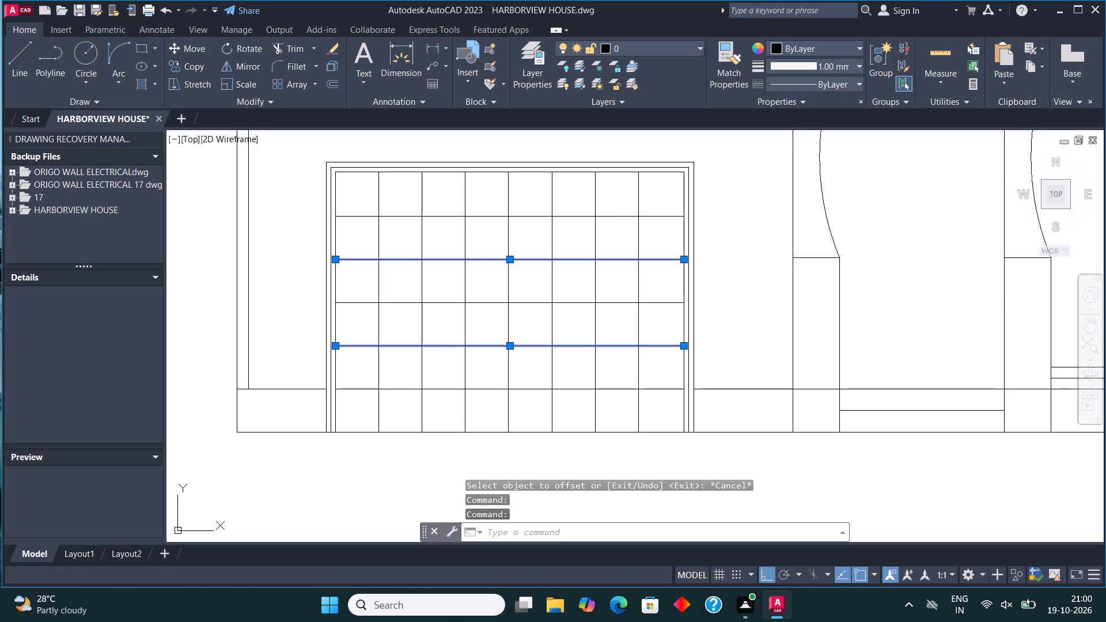
# Erase the first, third, fifth and seventh vertical panel lines, leaving every second vertical in the garage door.
pyautogui.click(380, 267)
pyautogui.click(464, 267)
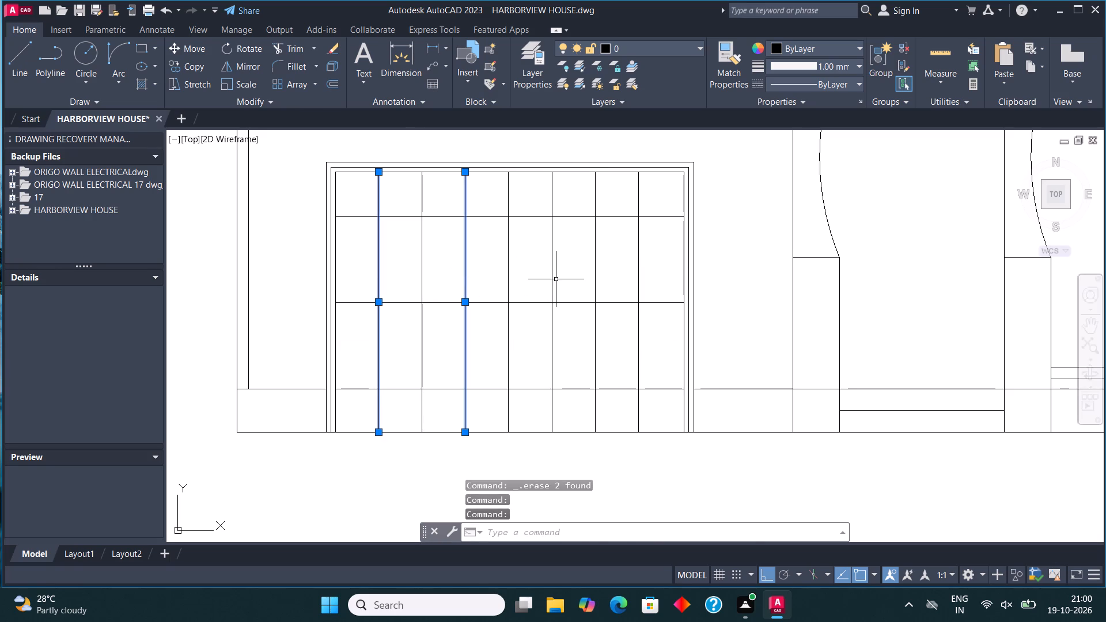
pyautogui.click(555, 275)
pyautogui.click(546, 268)
pyautogui.press('Delete')
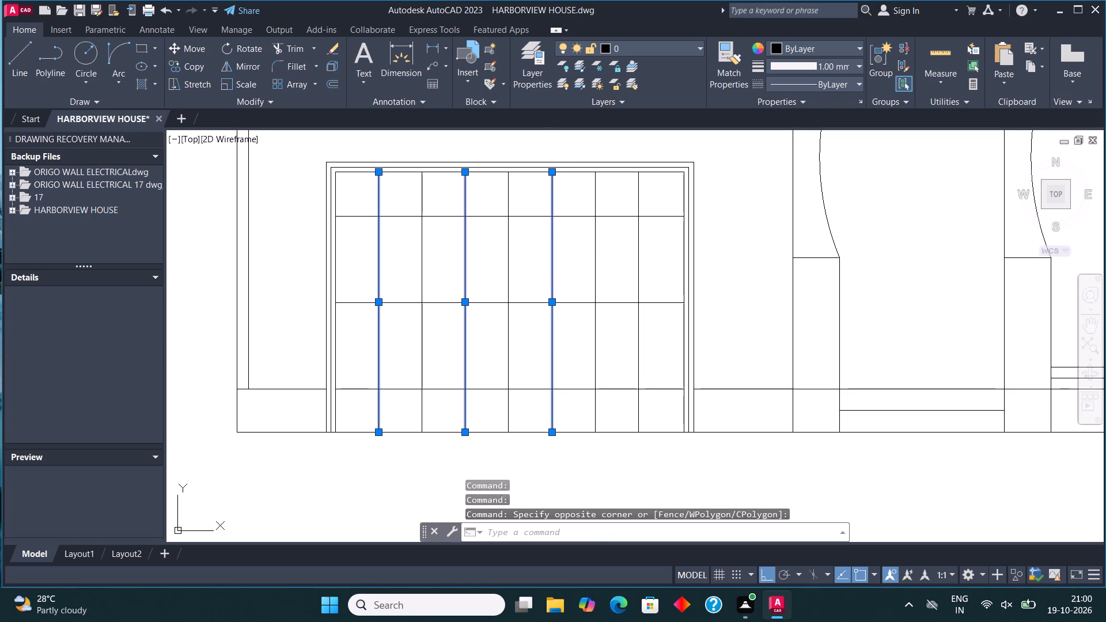
pyautogui.click(636, 274)
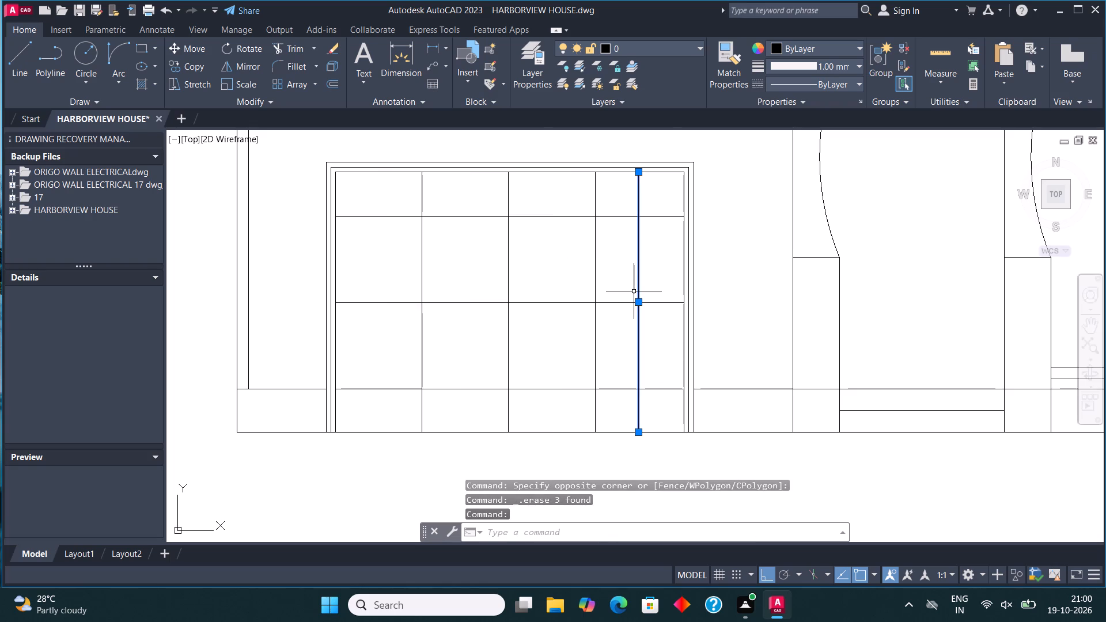
pyautogui.press('Delete')
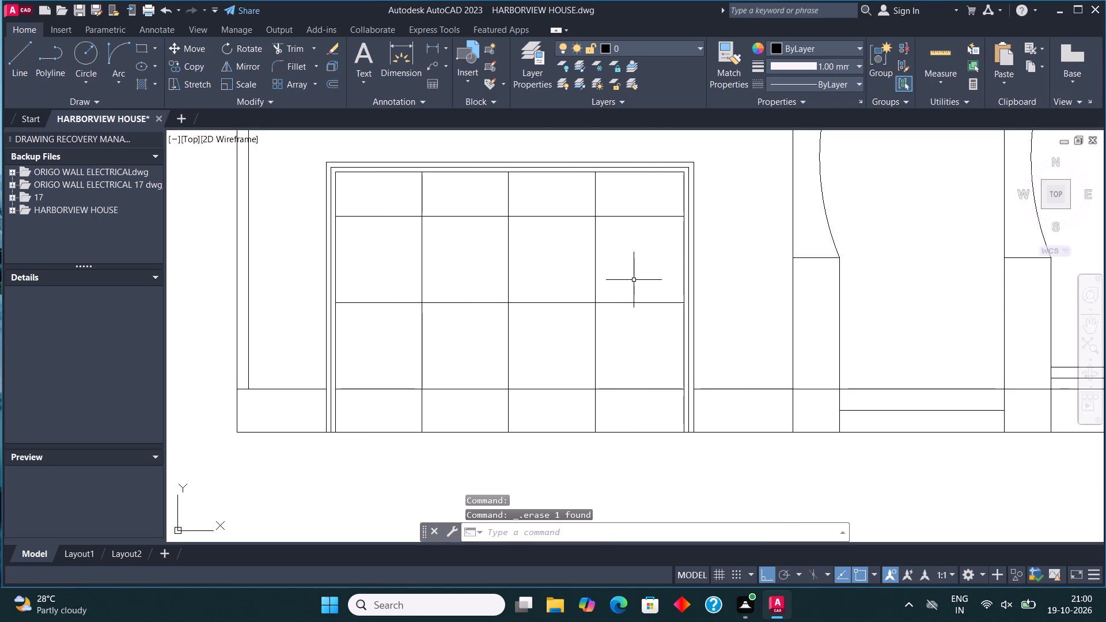
# Offset the middle horizontal panel line downward twice at 1" spacing to form a triple-line rail.
pyautogui.moveTo(437, 327); pyautogui.dragTo(460, 344, button='middle')
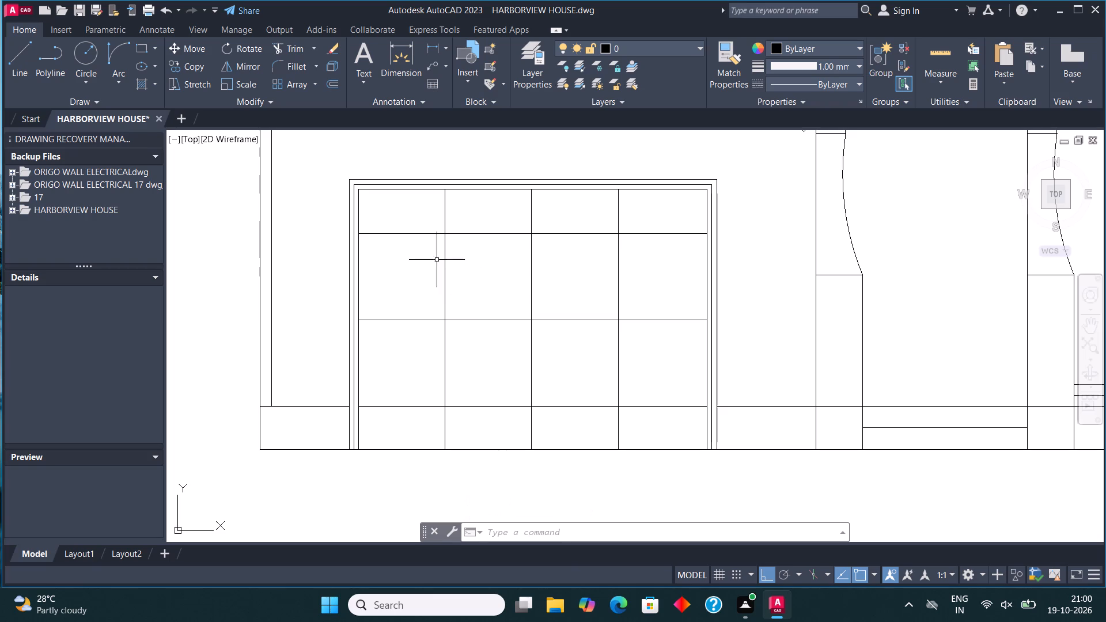
pyautogui.click(413, 320)
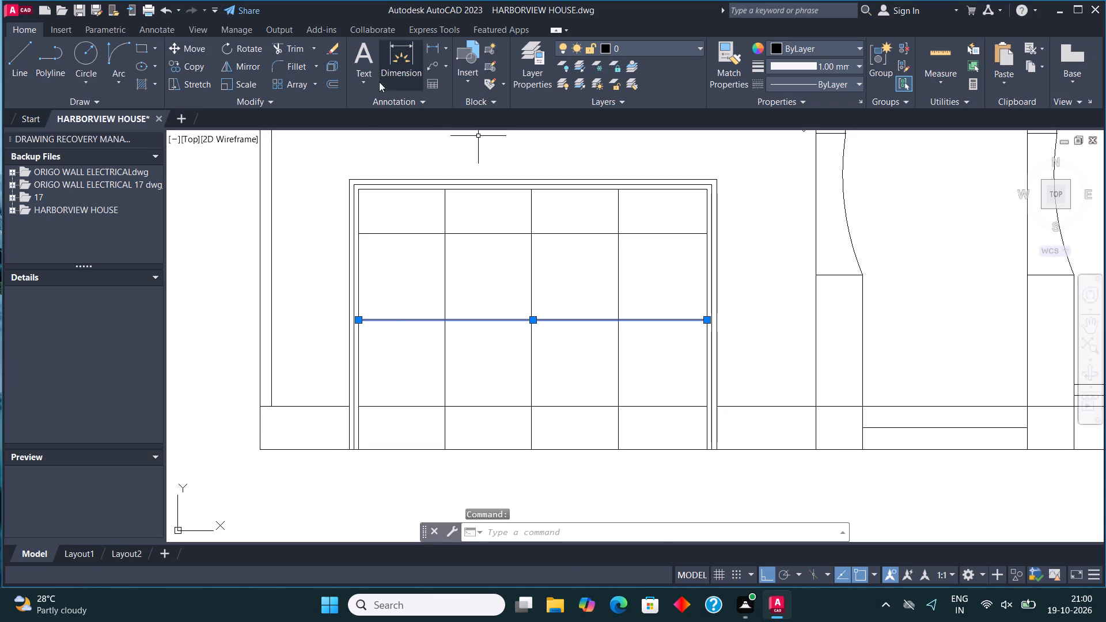
pyautogui.click(341, 82)
pyautogui.click(426, 320)
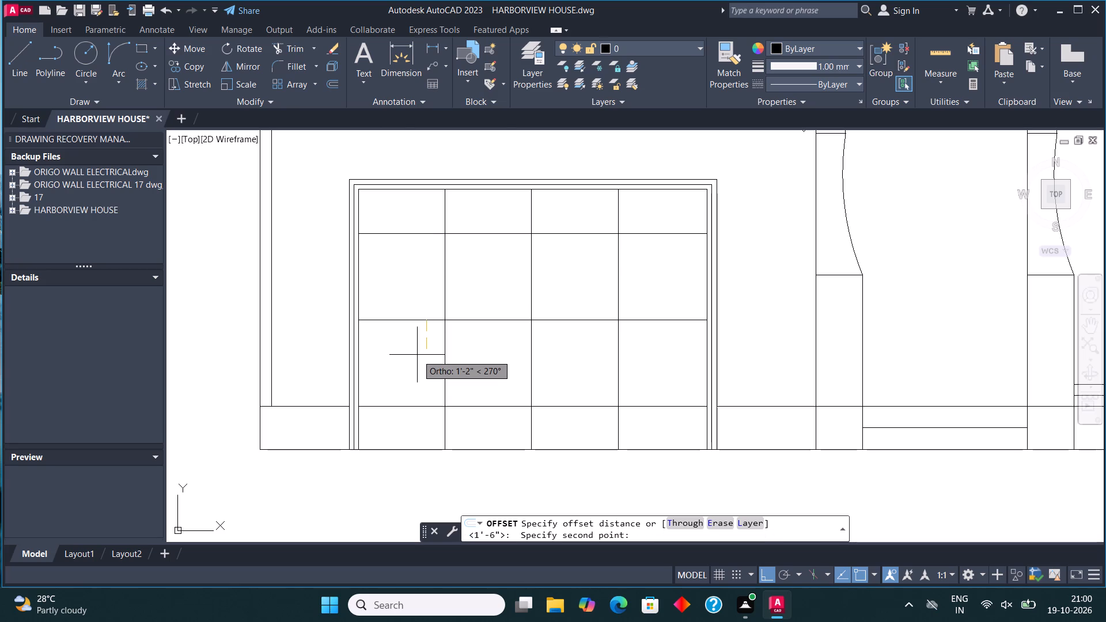
pyautogui.write('1"')
pyautogui.press('Return')
pyautogui.click(427, 359)
pyautogui.scroll(2, 418, 328)
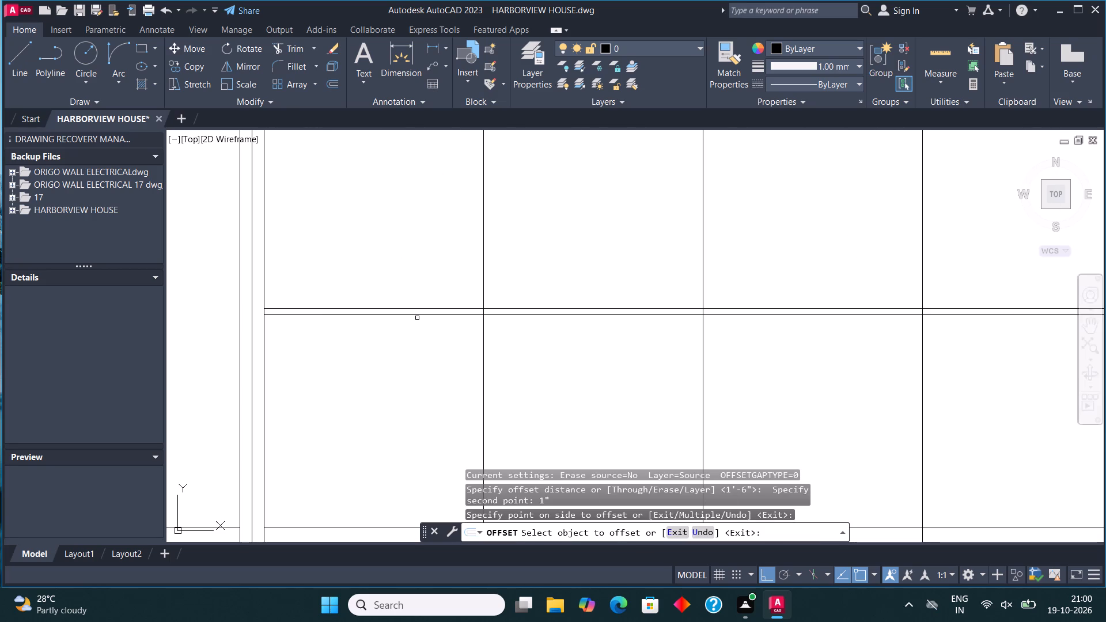
pyautogui.click(417, 316)
pyautogui.click(416, 342)
# Offset the upper horizontal panel line downward twice at 1" spacing.
pyautogui.scroll(-2, 422, 362)
pyautogui.scroll(1, 410, 420)
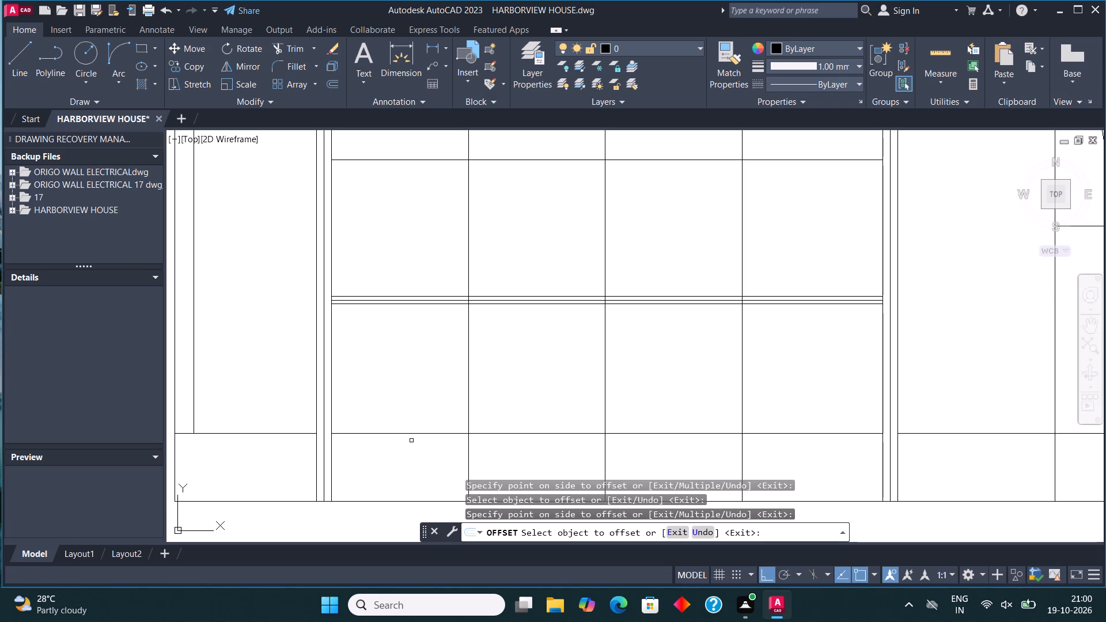
pyautogui.scroll(-2, 422, 413)
pyautogui.moveTo(431, 433); pyautogui.dragTo(432, 408, button='middle')
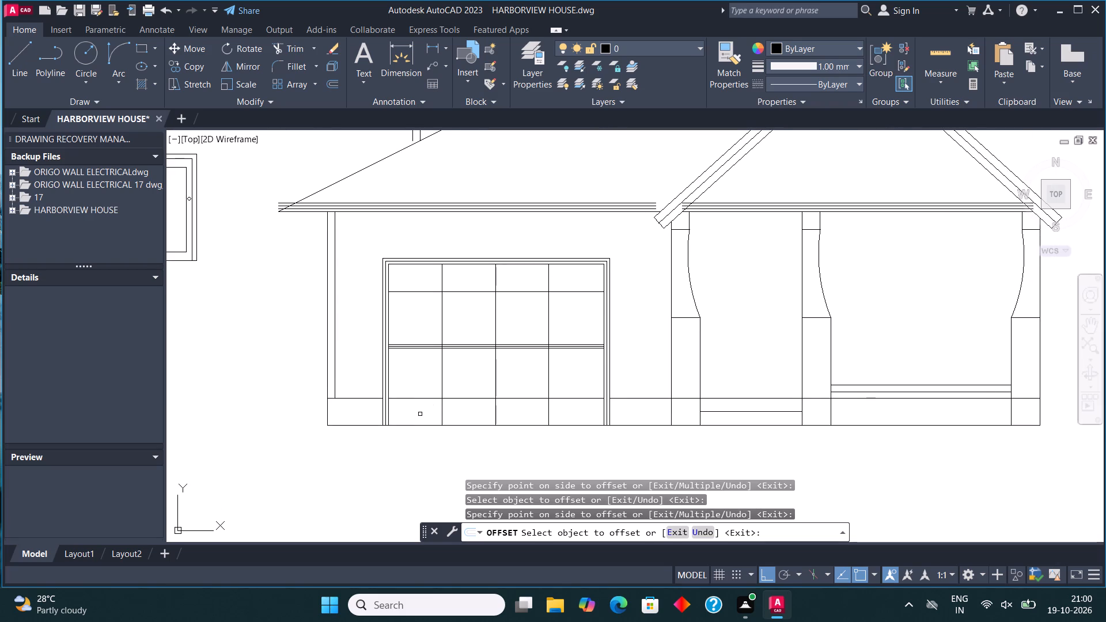
pyautogui.scroll(1, 420, 414)
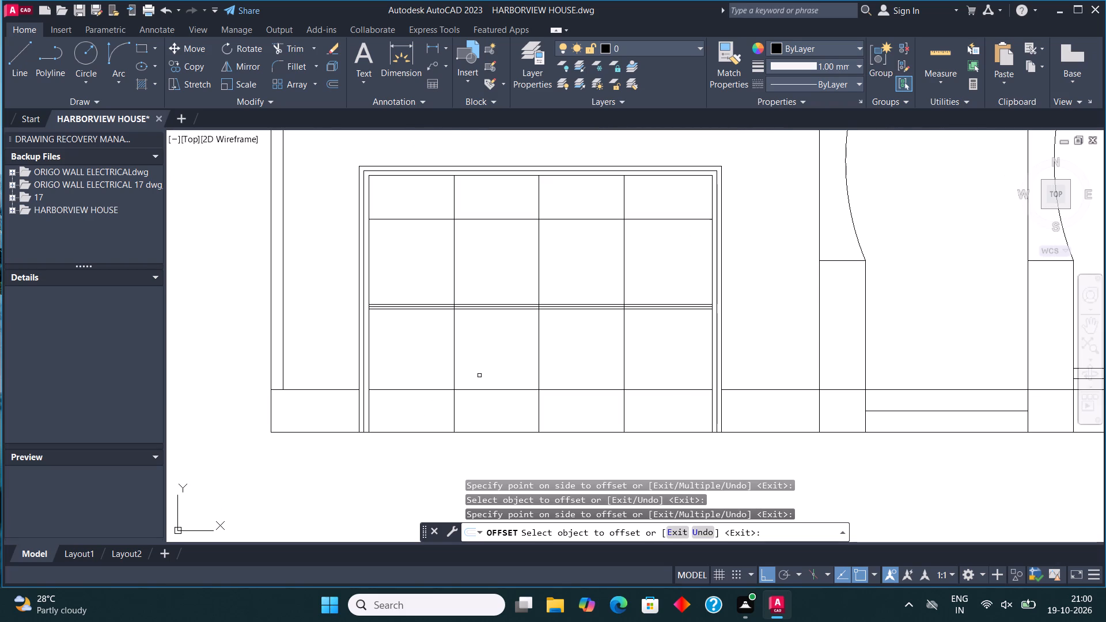
pyautogui.moveTo(442, 244); pyautogui.dragTo(433, 348, button='middle')
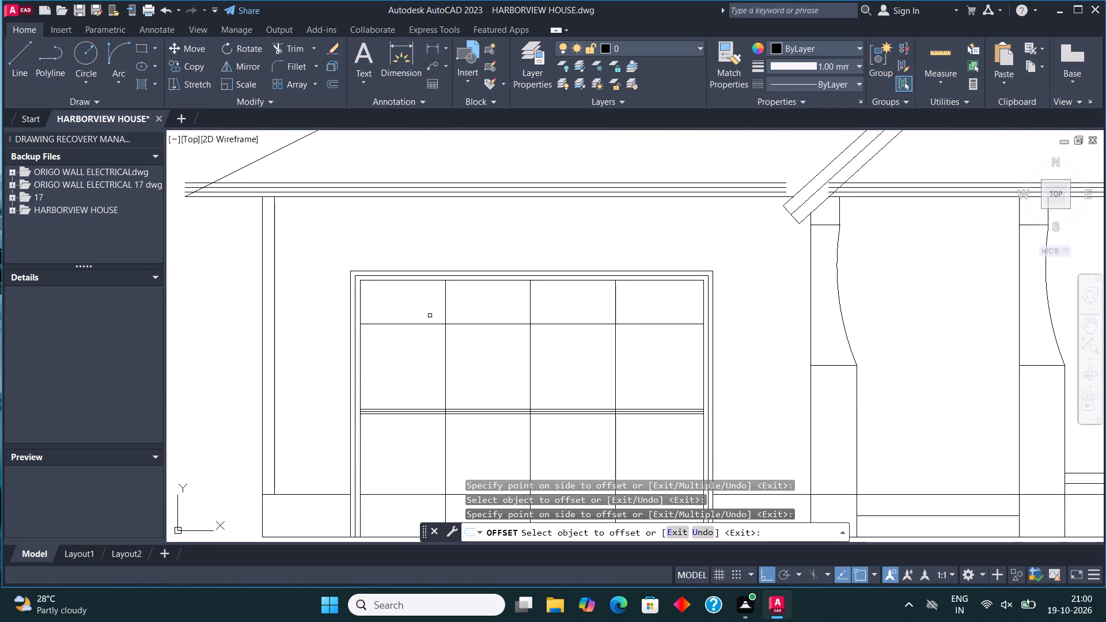
pyautogui.click(413, 325)
pyautogui.click(414, 338)
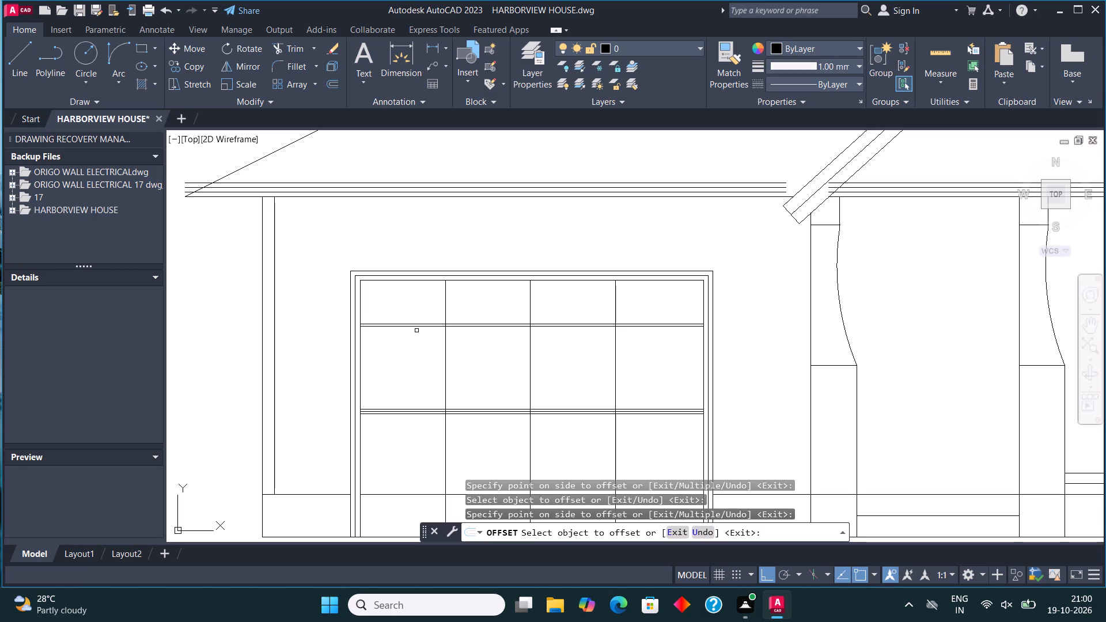
pyautogui.moveTo(416, 329); pyautogui.dragTo(416, 337)
pyautogui.click(417, 327)
pyautogui.click(416, 340)
# Offset the lowest horizontal panel line downward twice at 1" spacing.
pyautogui.moveTo(452, 389); pyautogui.dragTo(450, 376, button='middle')
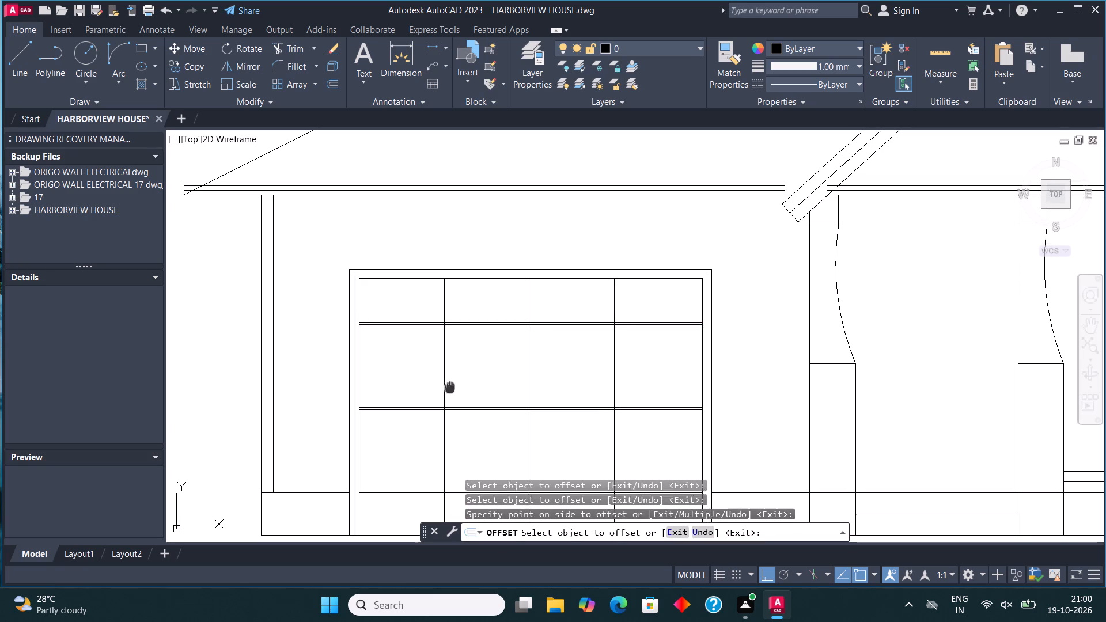
pyautogui.moveTo(450, 376); pyautogui.dragTo(551, 157, button='middle')
pyautogui.moveTo(533, 218); pyautogui.dragTo(422, 290, button='middle')
pyautogui.click(404, 337)
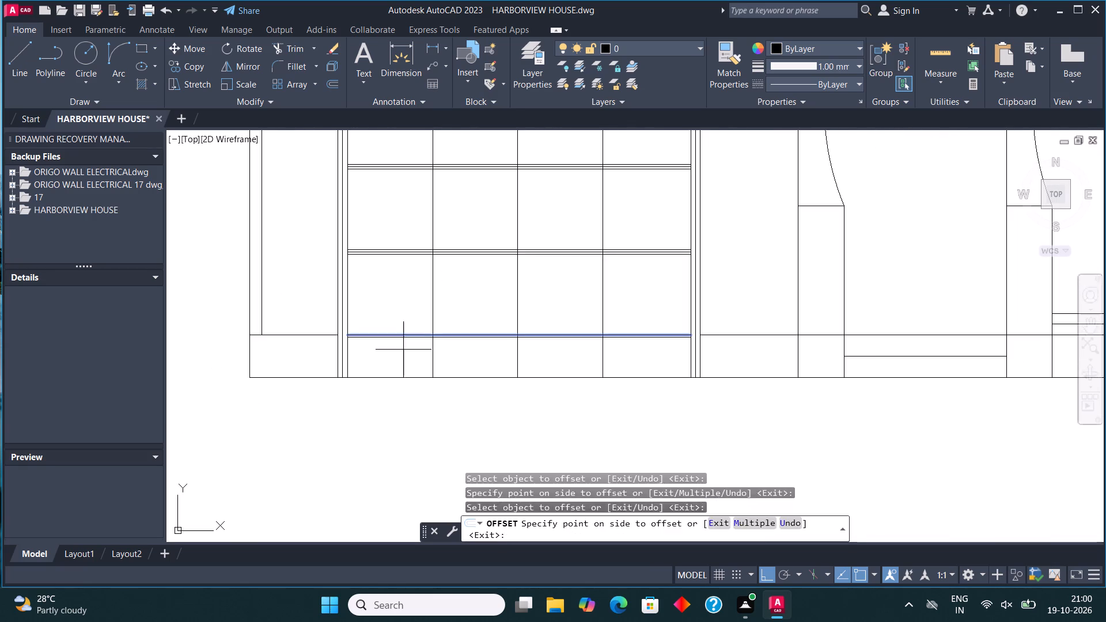
pyautogui.click(403, 352)
pyautogui.click(406, 337)
pyautogui.click(406, 354)
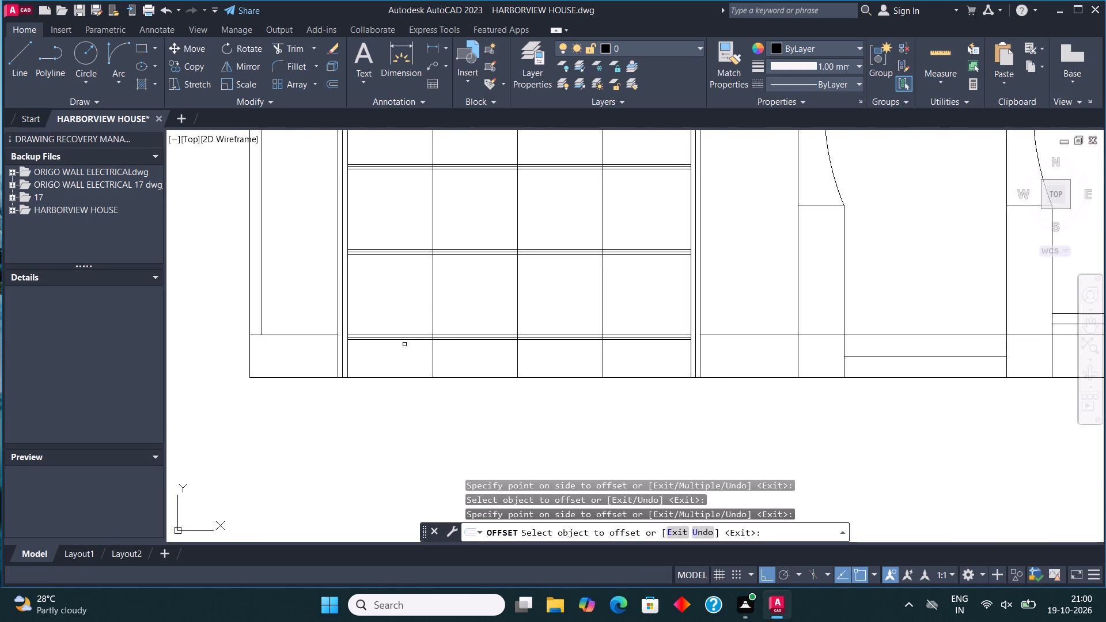
# Offset each of the three vertical panel lines 1" to both sides to form triple-line vertical bars.
pyautogui.click(434, 286)
pyautogui.click(451, 297)
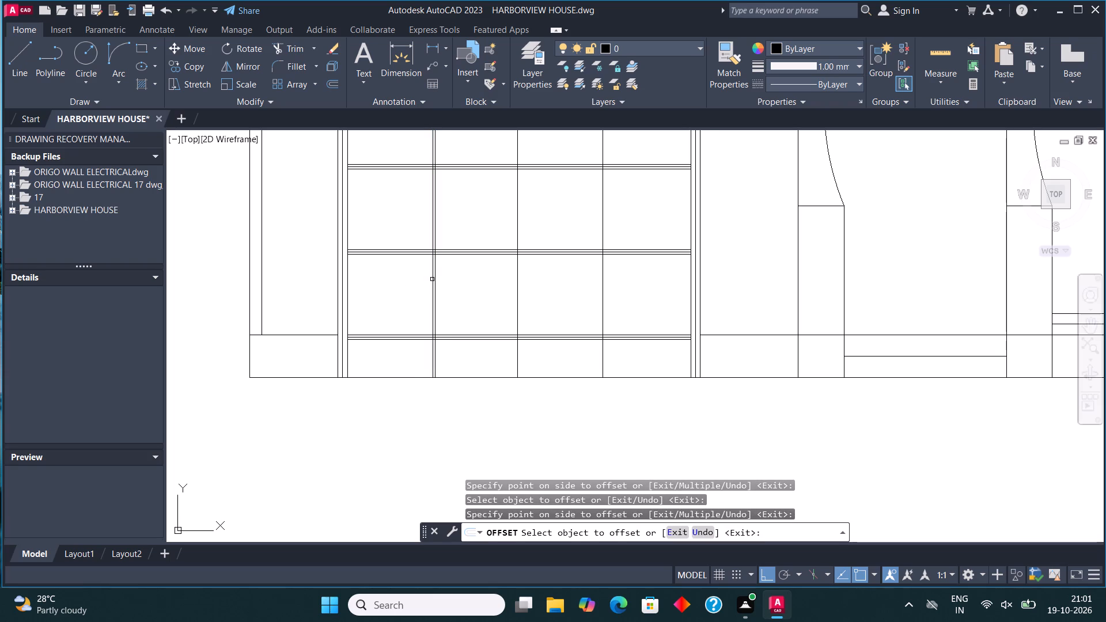
pyautogui.click(432, 279)
pyautogui.click(422, 266)
pyautogui.click(518, 295)
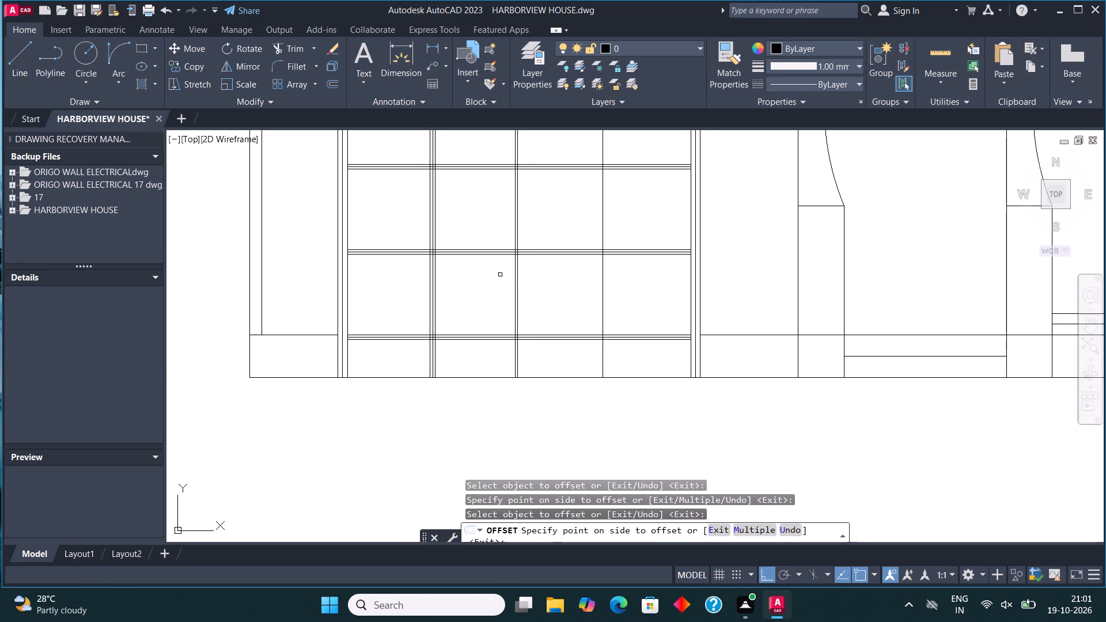
pyautogui.click(500, 275)
pyautogui.click(518, 292)
pyautogui.click(539, 300)
pyautogui.click(603, 301)
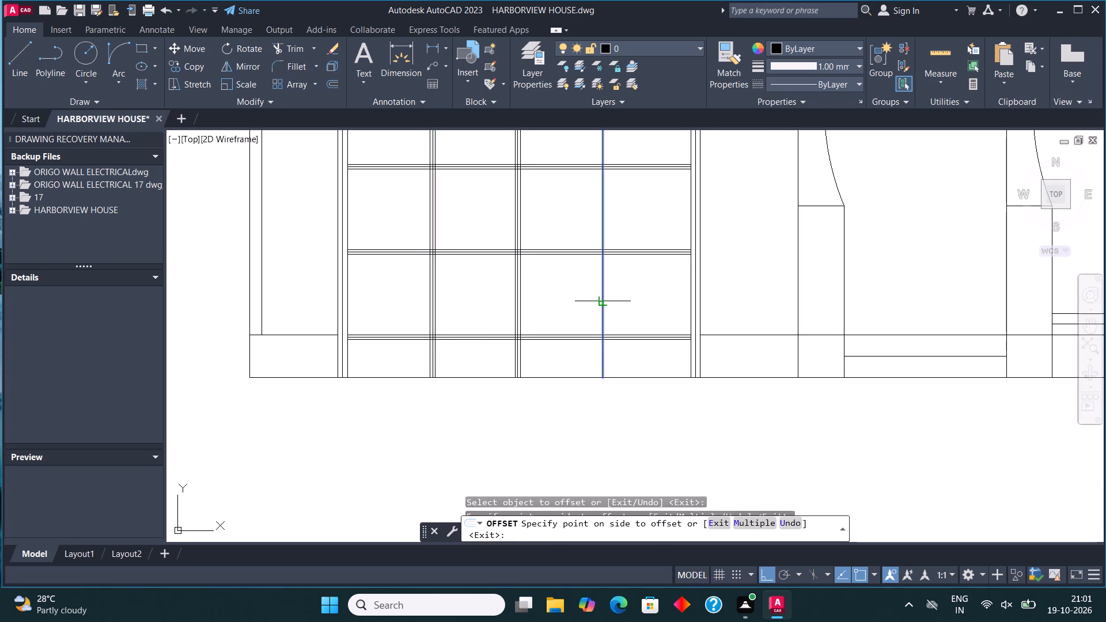
pyautogui.moveTo(592, 285); pyautogui.dragTo(600, 290)
pyautogui.moveTo(604, 284); pyautogui.dragTo(609, 287)
pyautogui.click(619, 291)
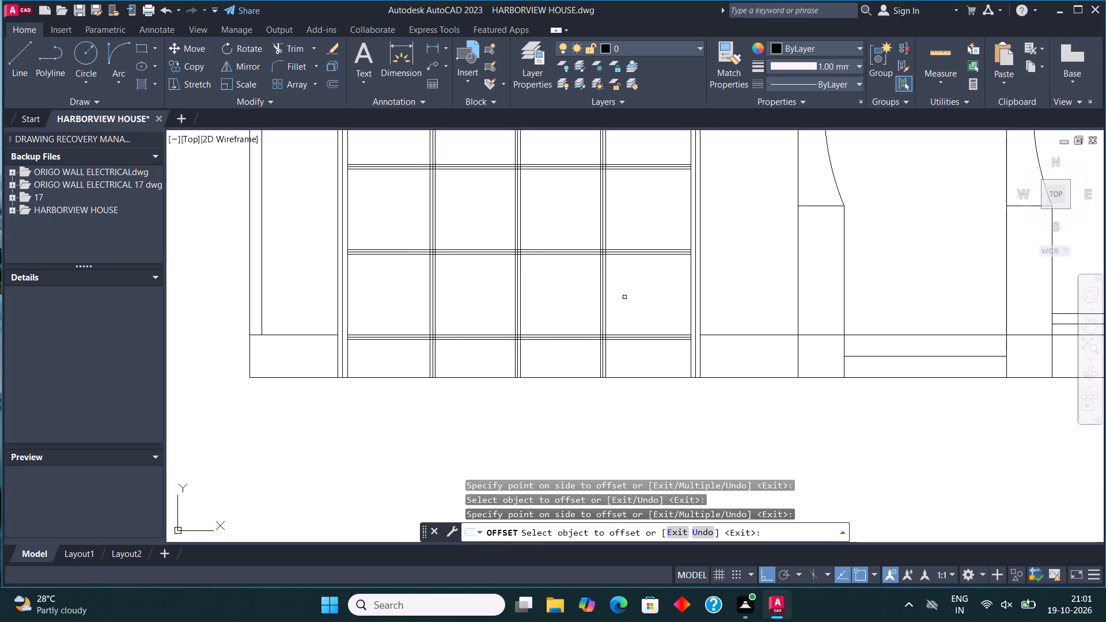
pyautogui.press('Escape')
# Trim the upper two horizontal rail lines between the left and middle vertical lines at one bar crossing of the garage door.
pyautogui.scroll(-2, 607, 333)
pyautogui.moveTo(604, 294); pyautogui.dragTo(569, 293, button='middle')
pyautogui.scroll(3, 516, 271)
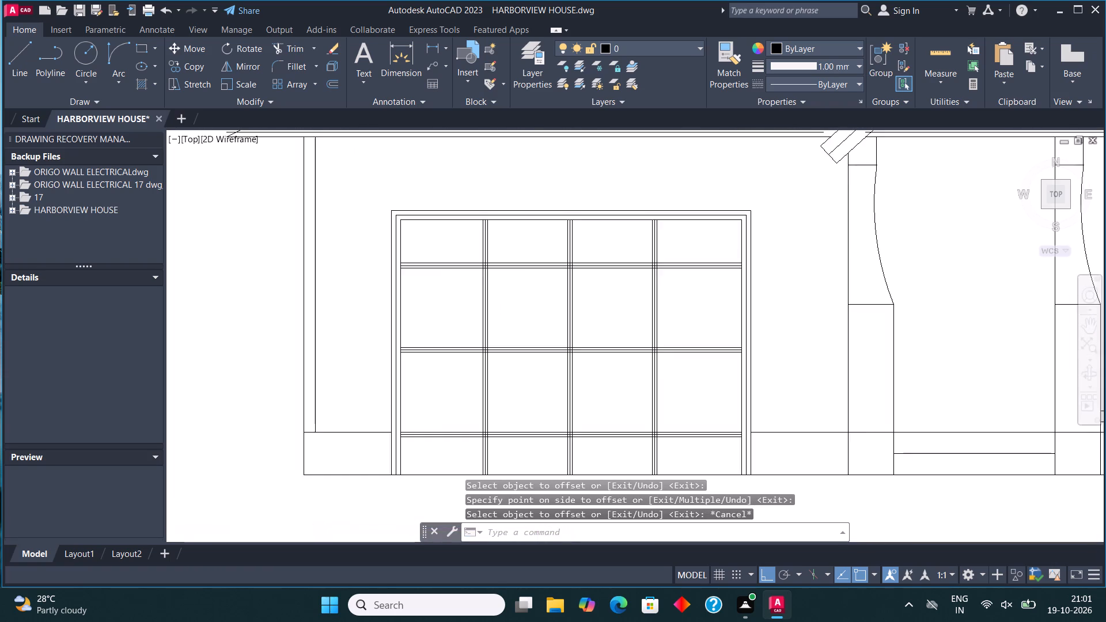
pyautogui.scroll(2, 505, 268)
pyautogui.scroll(2, 445, 248)
pyautogui.click(286, 47)
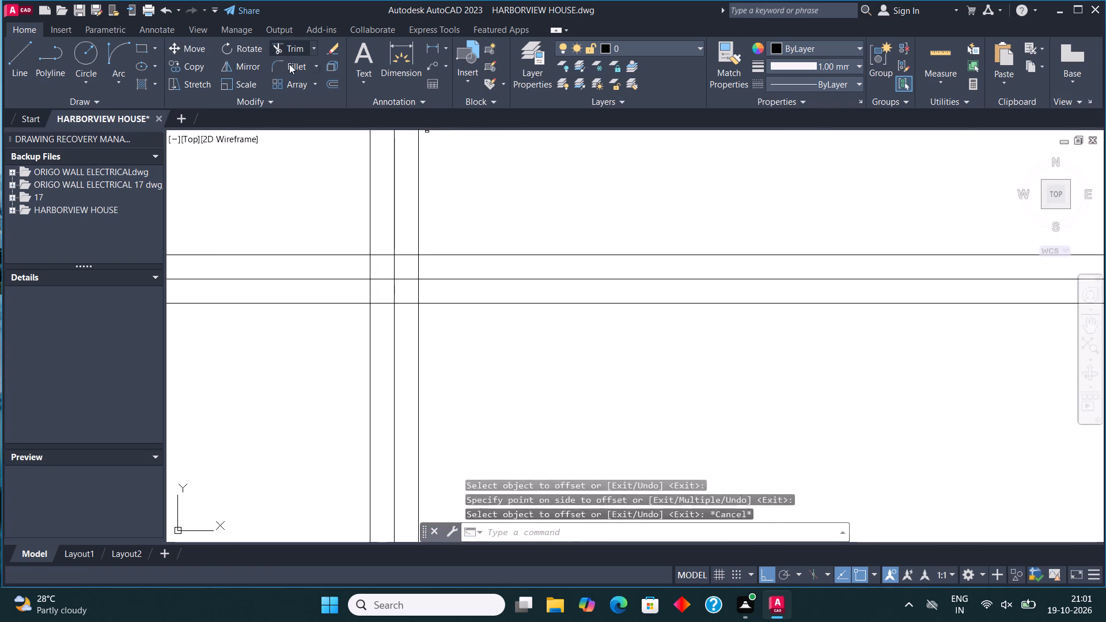
pyautogui.click(382, 239)
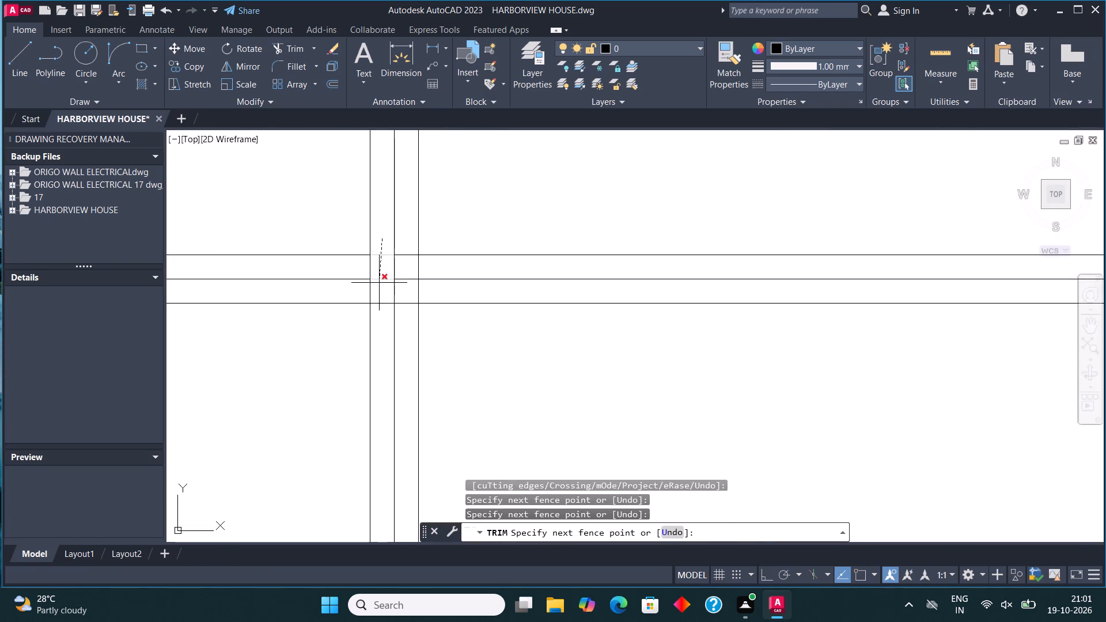
pyautogui.click(379, 283)
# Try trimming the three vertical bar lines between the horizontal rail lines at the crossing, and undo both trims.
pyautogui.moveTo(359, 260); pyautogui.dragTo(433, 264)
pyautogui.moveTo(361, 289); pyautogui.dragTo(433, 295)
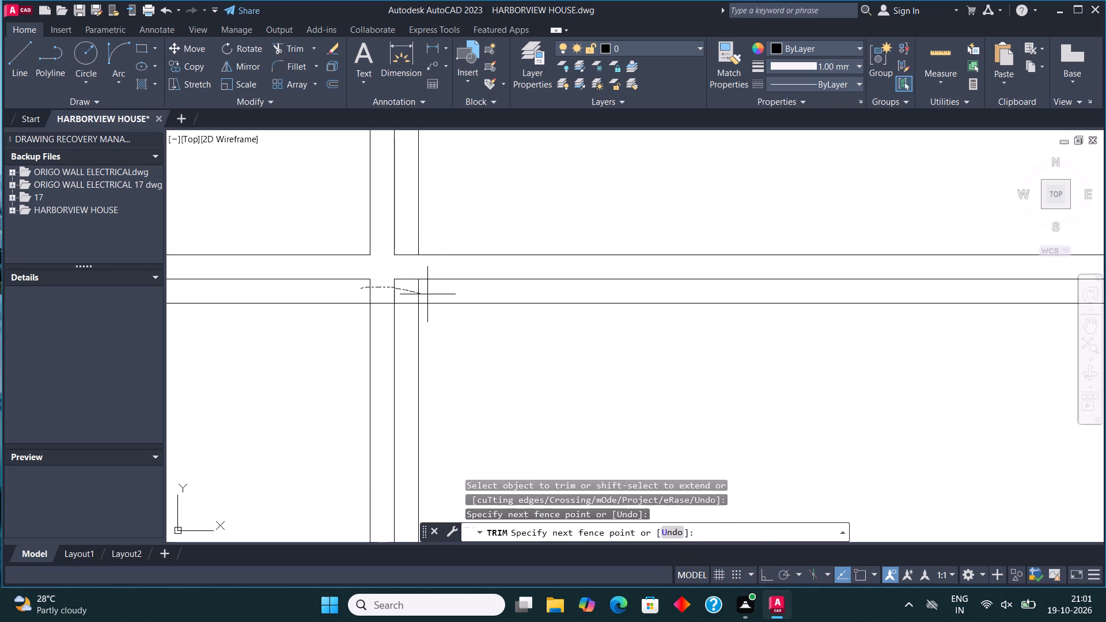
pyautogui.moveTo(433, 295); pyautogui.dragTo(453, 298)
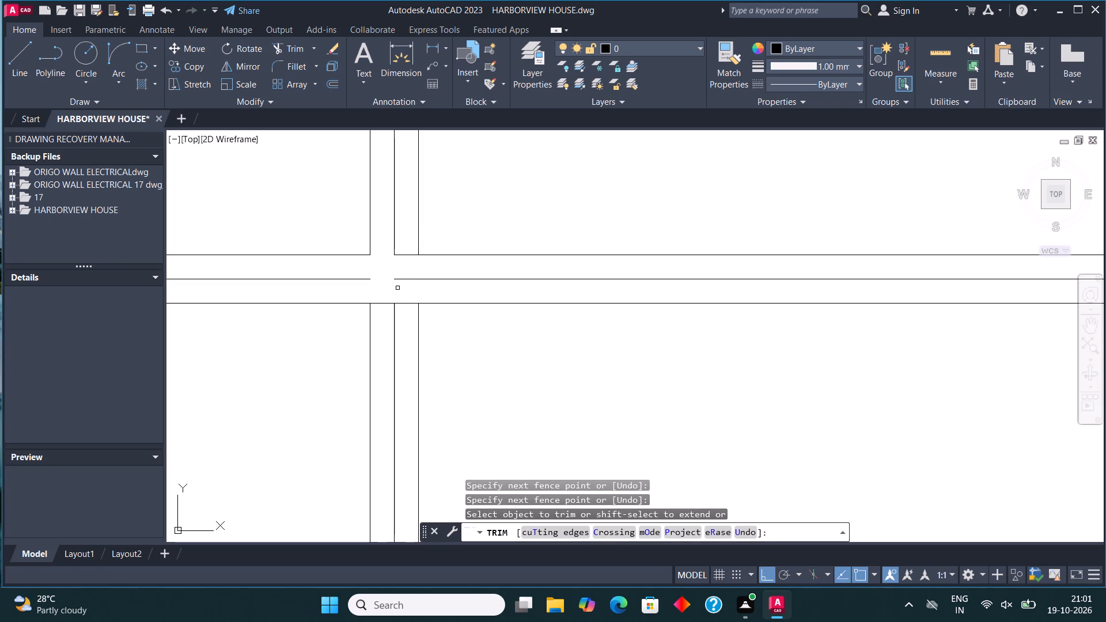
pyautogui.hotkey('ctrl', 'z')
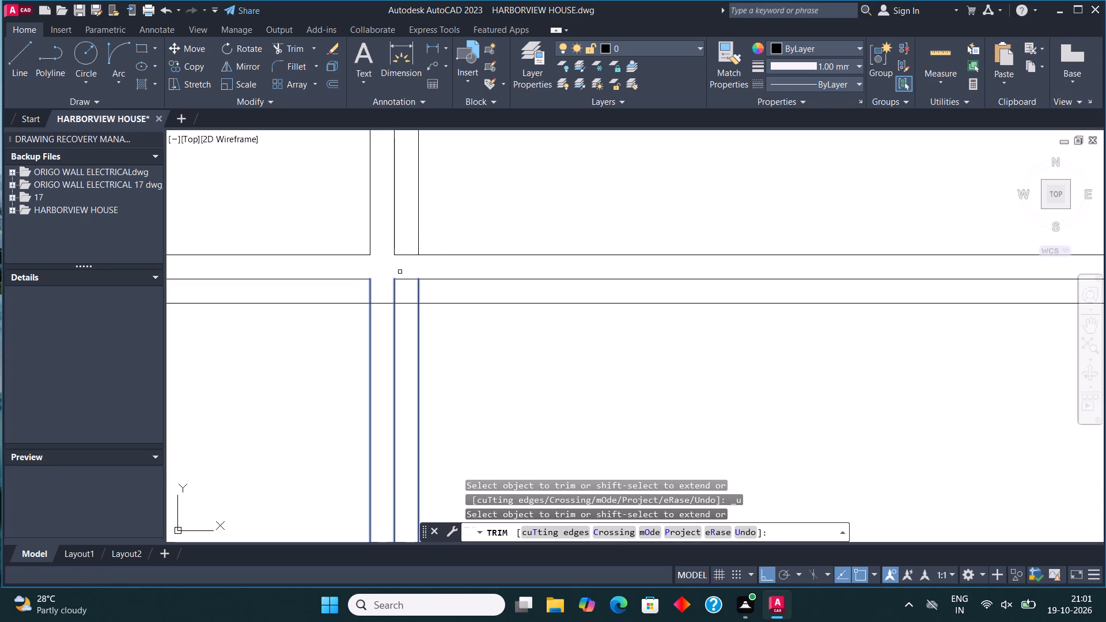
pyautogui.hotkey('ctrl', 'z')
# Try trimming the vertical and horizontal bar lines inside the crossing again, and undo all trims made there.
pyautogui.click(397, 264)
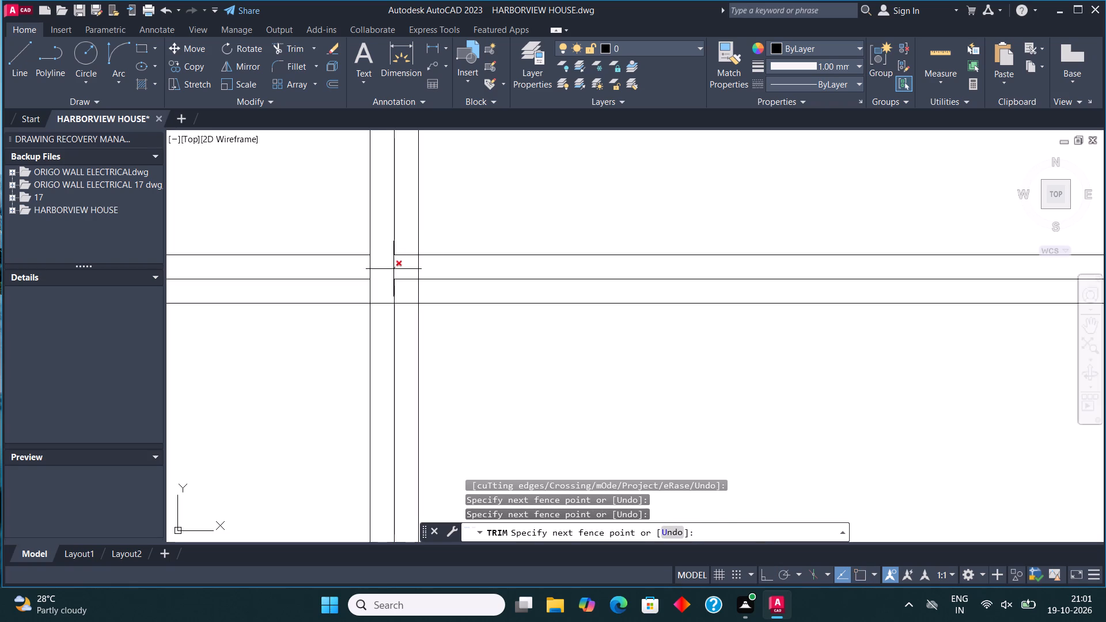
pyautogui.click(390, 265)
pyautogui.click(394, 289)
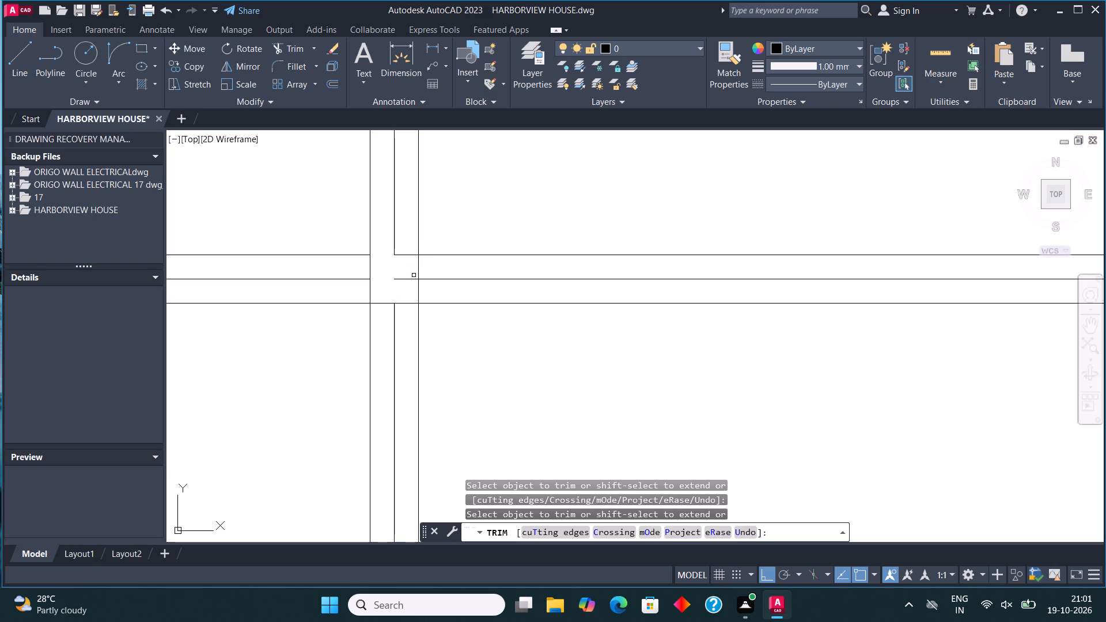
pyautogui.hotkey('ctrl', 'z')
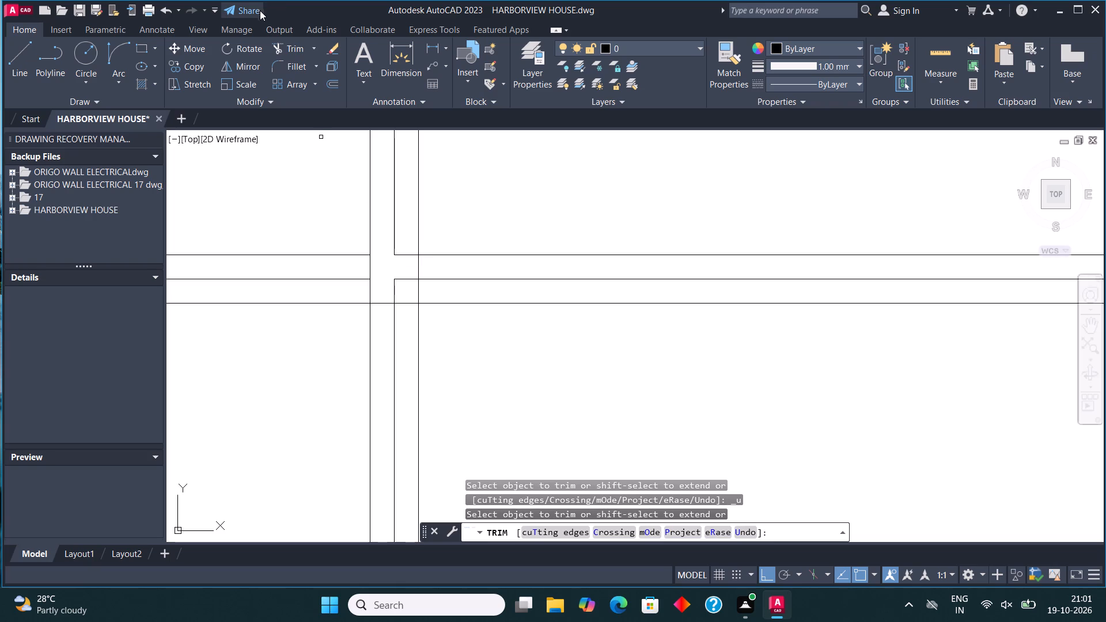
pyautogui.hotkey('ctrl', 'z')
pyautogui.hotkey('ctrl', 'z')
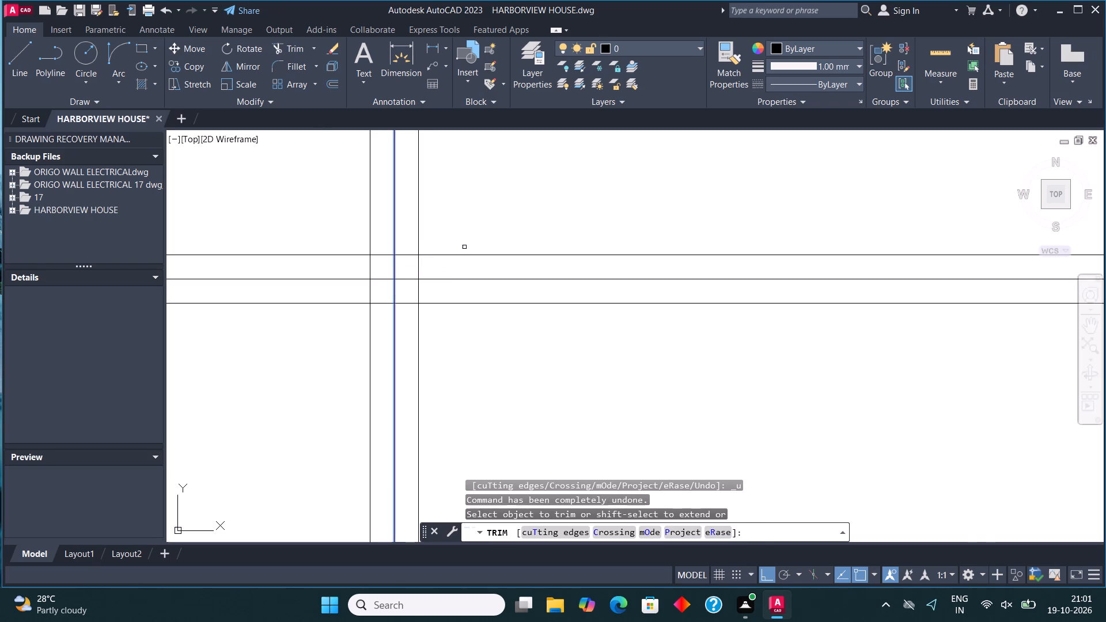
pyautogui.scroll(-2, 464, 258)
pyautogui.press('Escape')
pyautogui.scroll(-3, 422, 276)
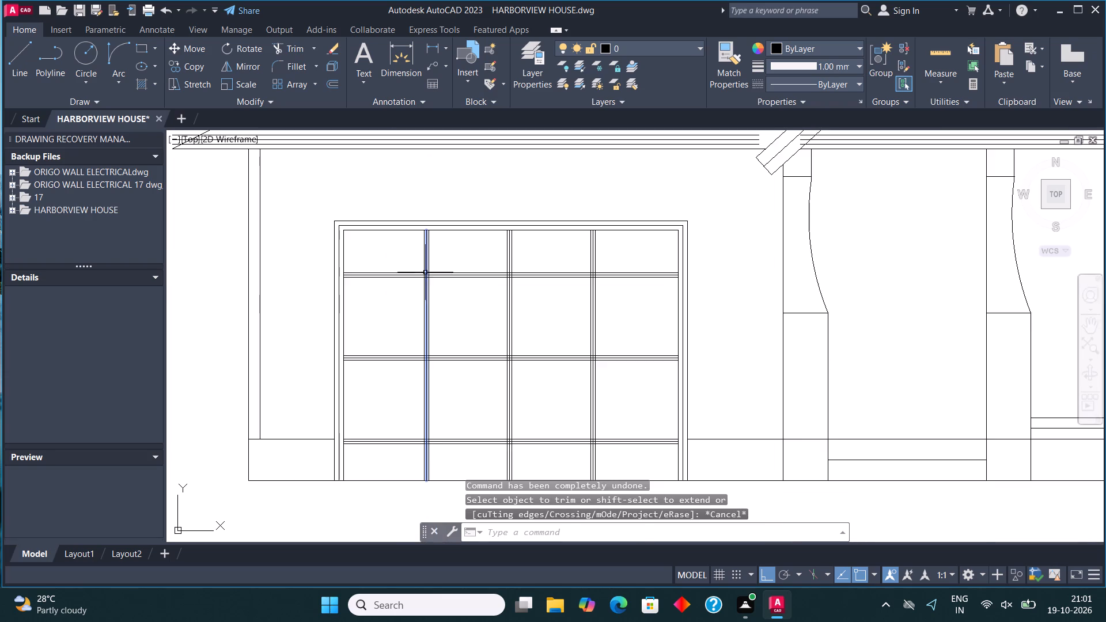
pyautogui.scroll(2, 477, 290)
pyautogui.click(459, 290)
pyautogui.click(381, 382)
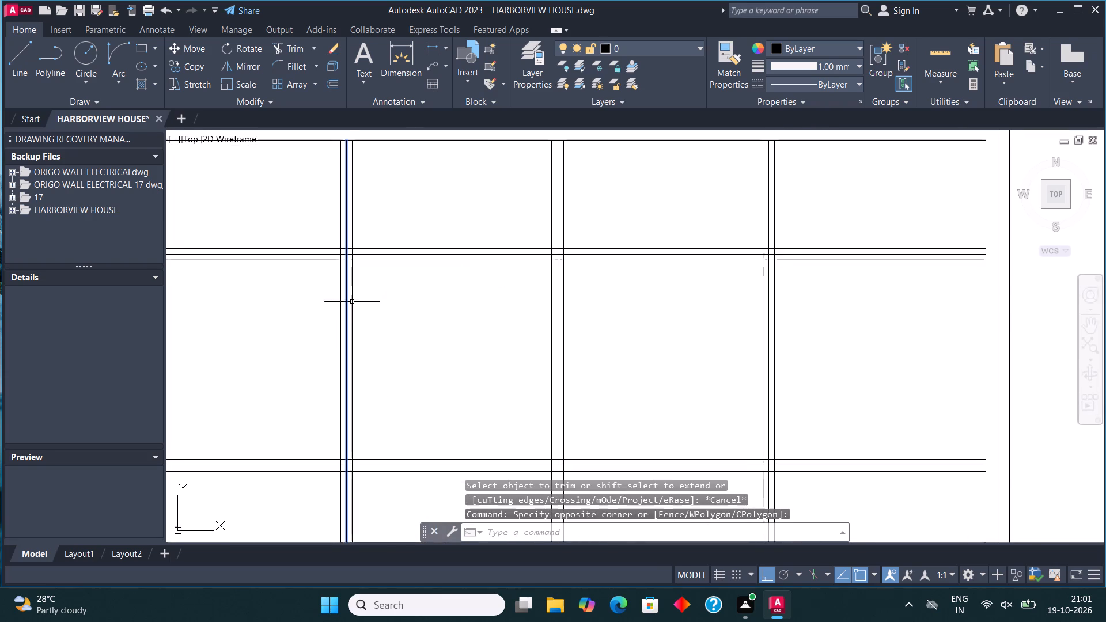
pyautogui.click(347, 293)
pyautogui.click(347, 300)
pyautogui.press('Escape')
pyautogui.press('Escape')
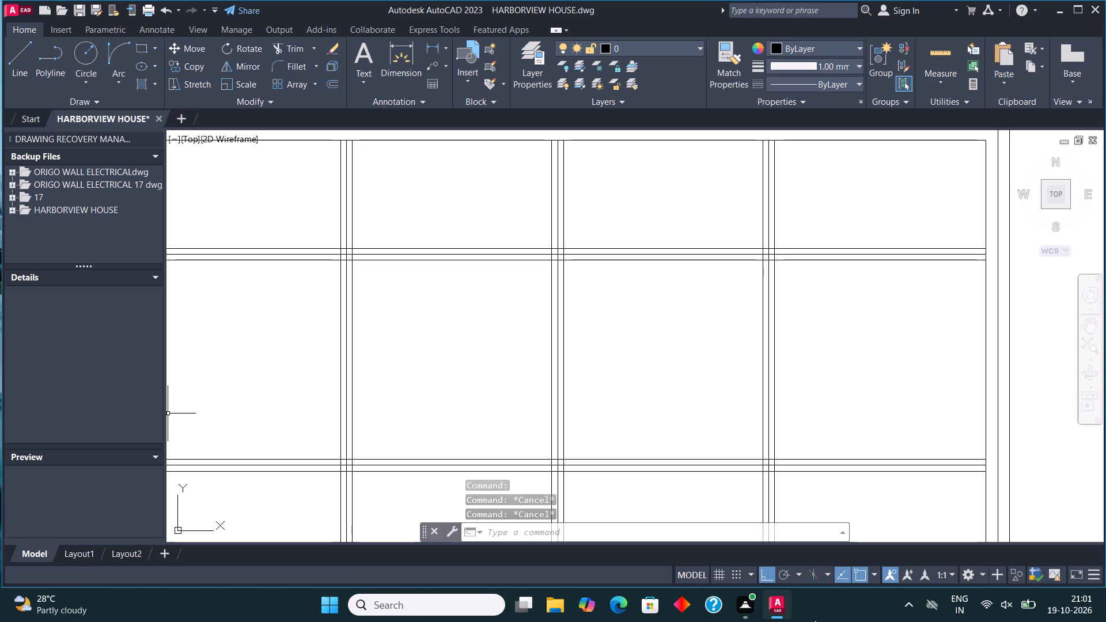
# Trim the outer vertical and horizontal lines inside the crossing of the top rail and the left vertical bar, keeping the centre lines.
pyautogui.scroll(-2, 813, 619)
pyautogui.moveTo(368, 275); pyautogui.dragTo(456, 339, button='middle')
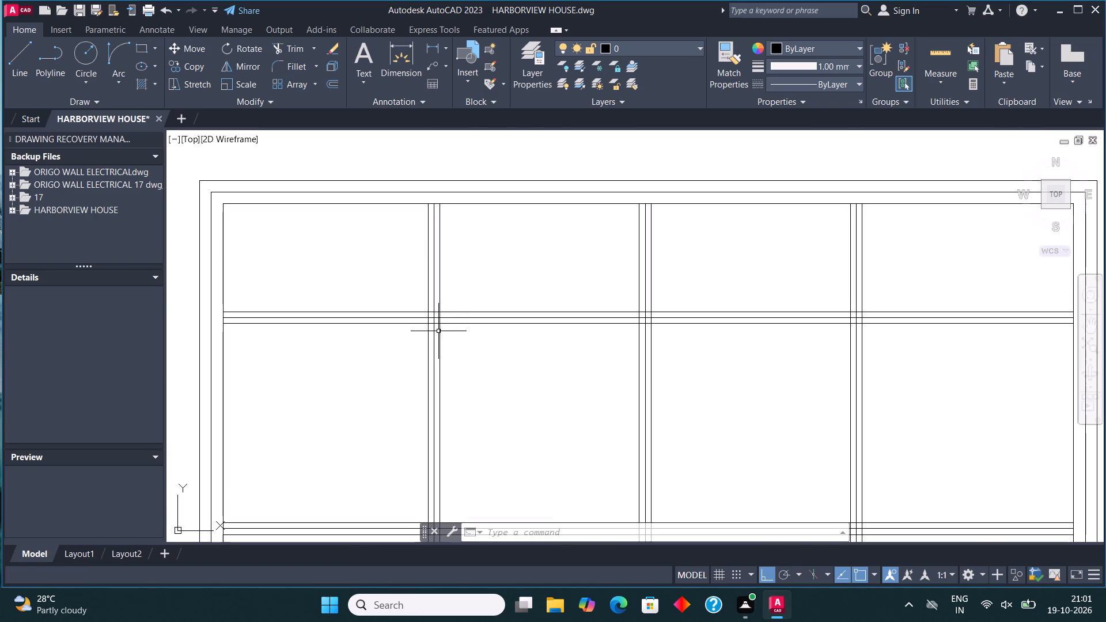
pyautogui.scroll(2, 422, 256)
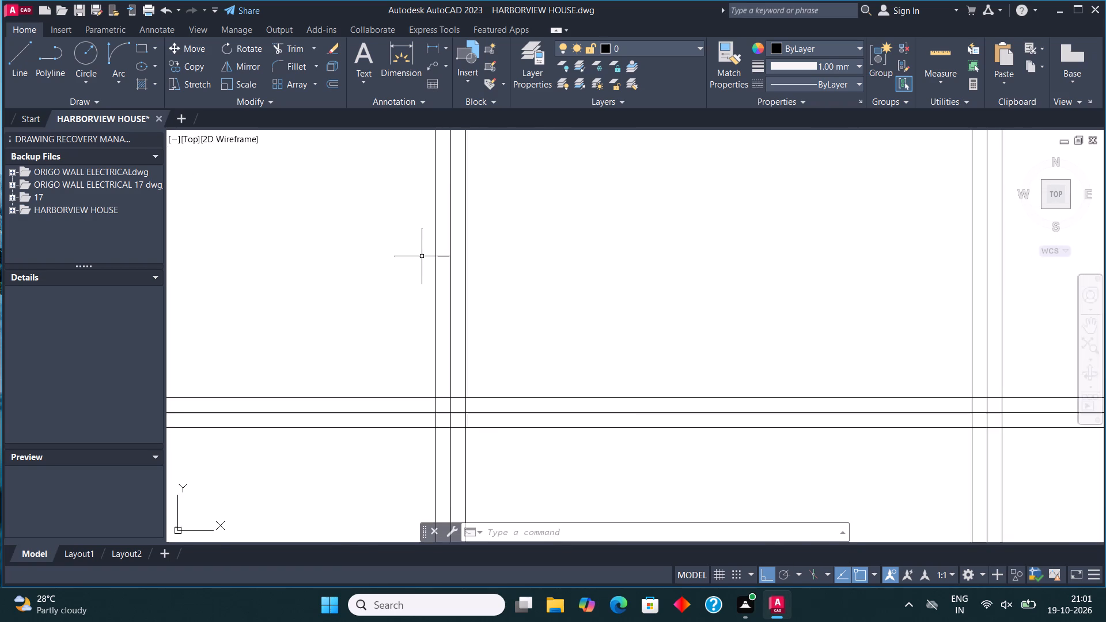
pyautogui.scroll(1, 423, 256)
pyautogui.scroll(-3, 422, 263)
pyautogui.scroll(3, 461, 323)
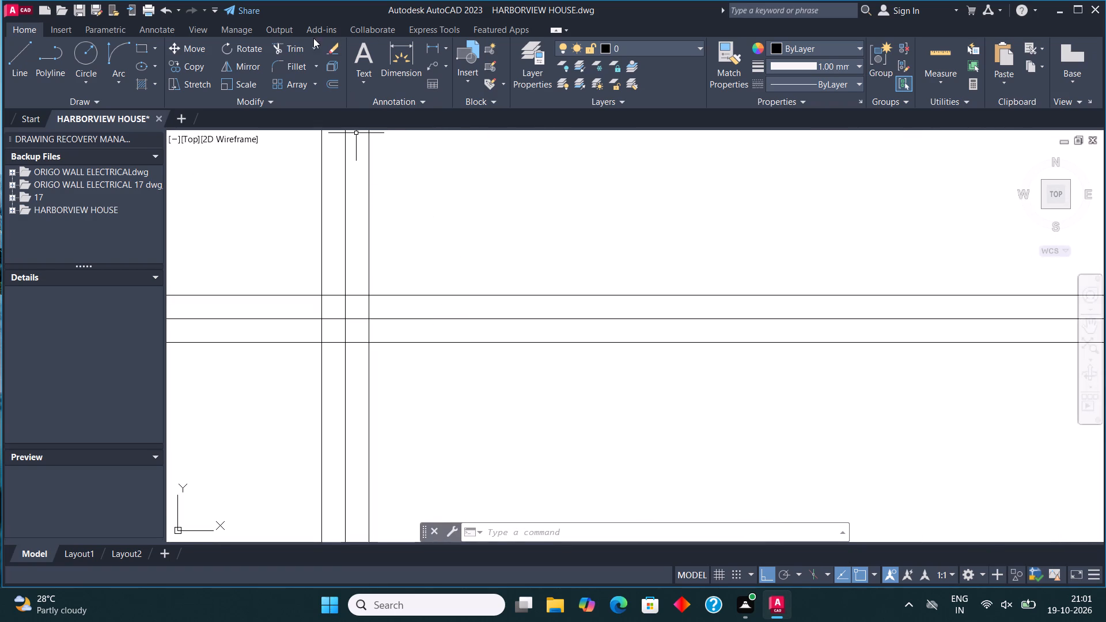
pyautogui.click(297, 41)
pyautogui.click(296, 44)
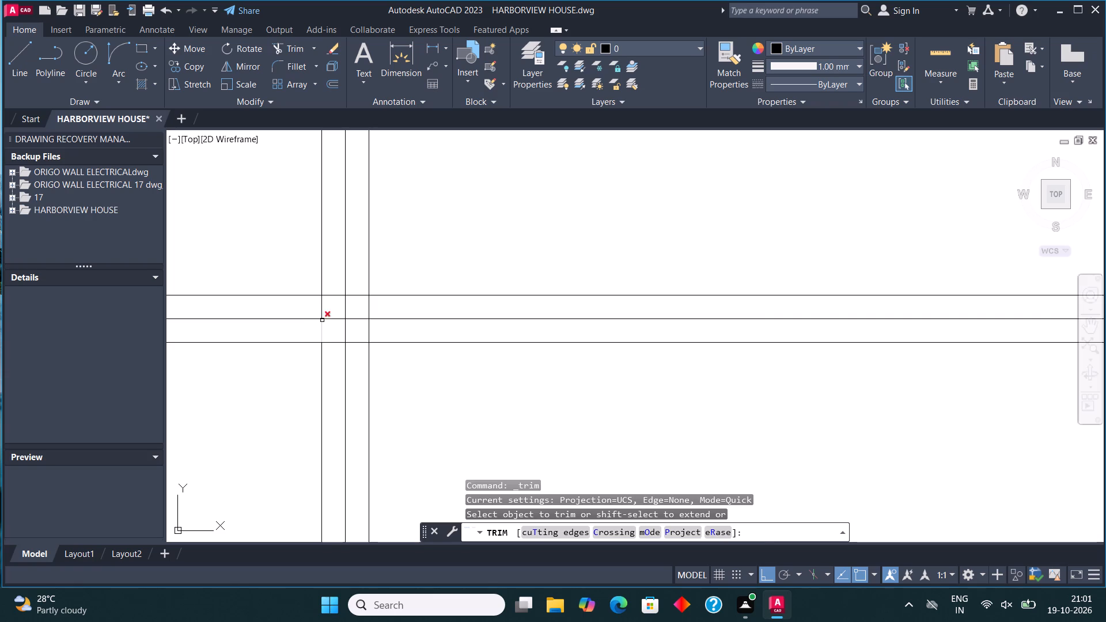
pyautogui.click(323, 308)
pyautogui.click(321, 332)
pyautogui.click(366, 310)
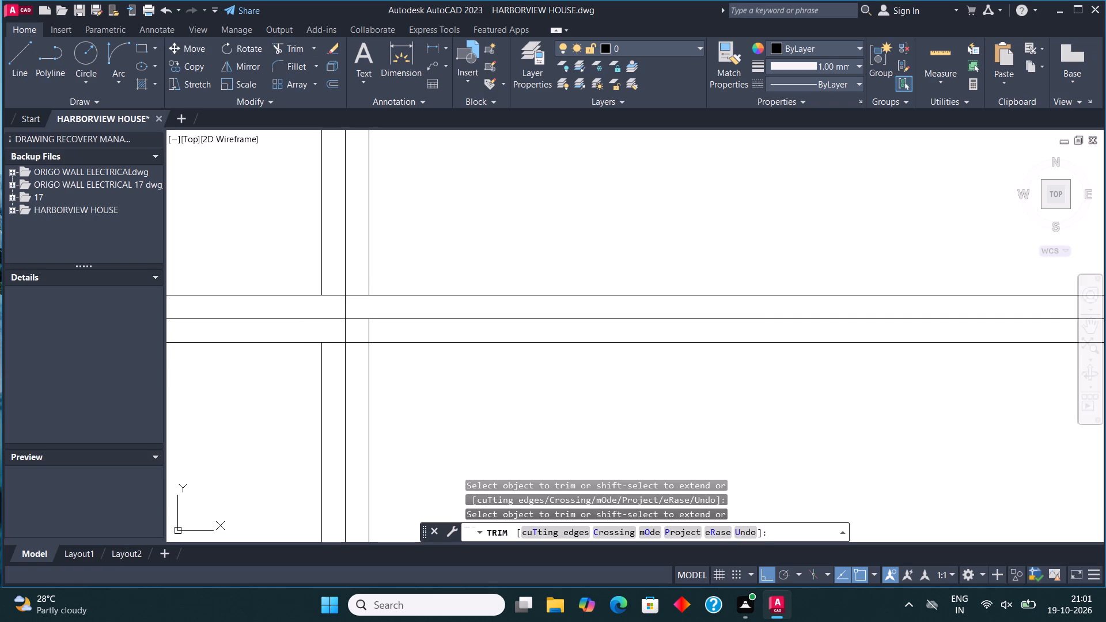
pyautogui.click(368, 332)
pyautogui.click(362, 343)
pyautogui.click(338, 337)
pyautogui.click(336, 349)
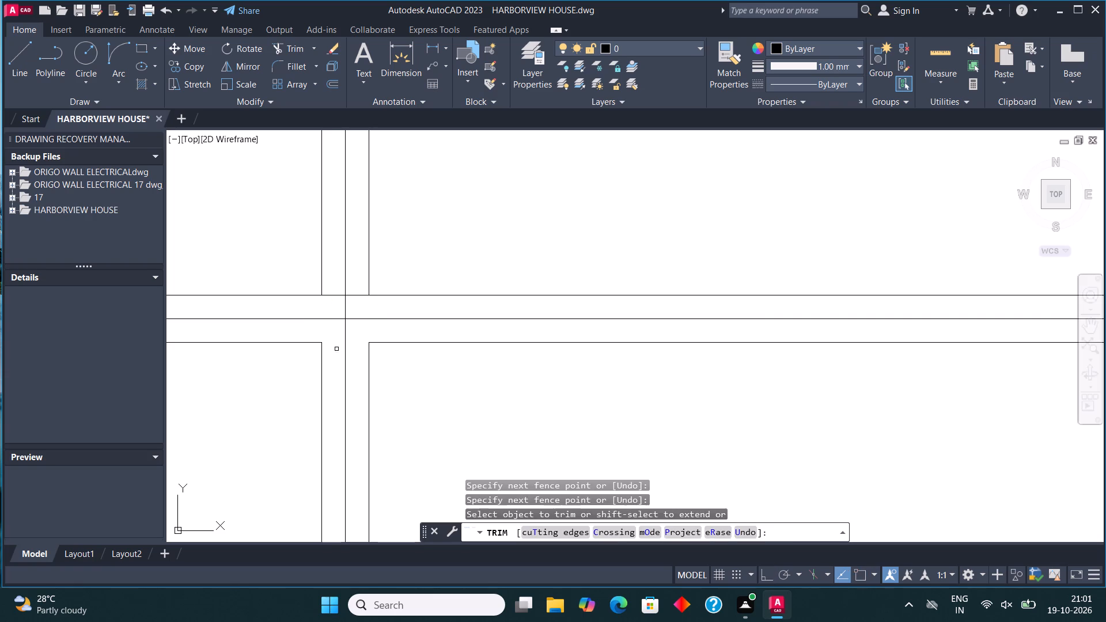
pyautogui.click(334, 295)
pyautogui.click(359, 293)
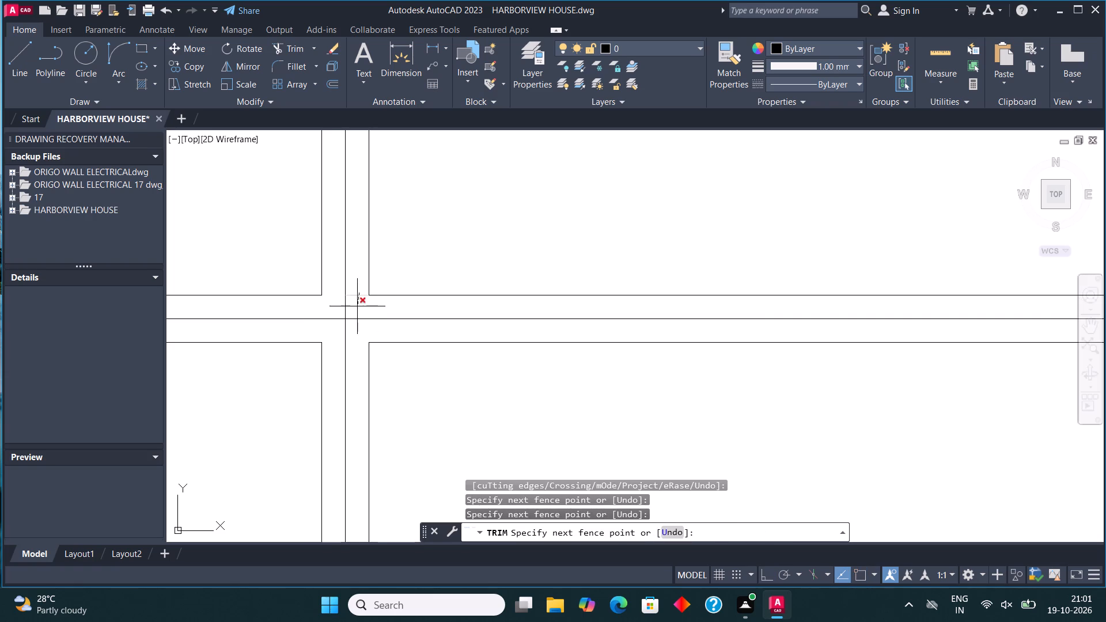
pyautogui.click(357, 305)
# Trim the outer bar lines inside the crossing of the top rail and the middle vertical bar, keeping the centre lines.
pyautogui.scroll(-4, 351, 316)
pyautogui.scroll(5, 493, 318)
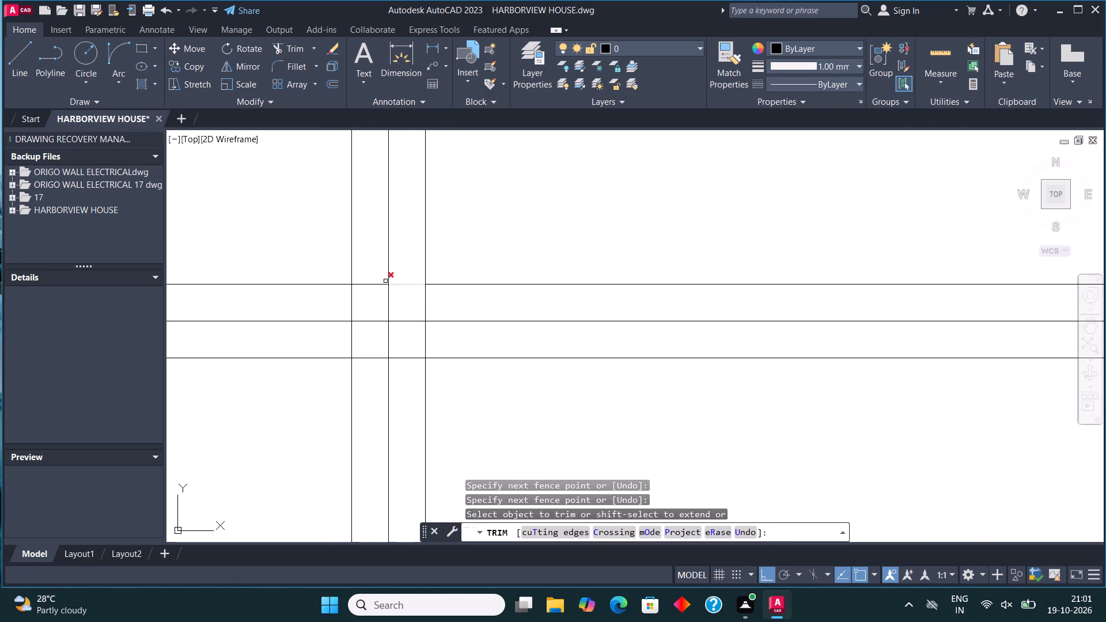
pyautogui.moveTo(374, 277); pyautogui.dragTo(337, 308)
pyautogui.moveTo(404, 265); pyautogui.dragTo(411, 308)
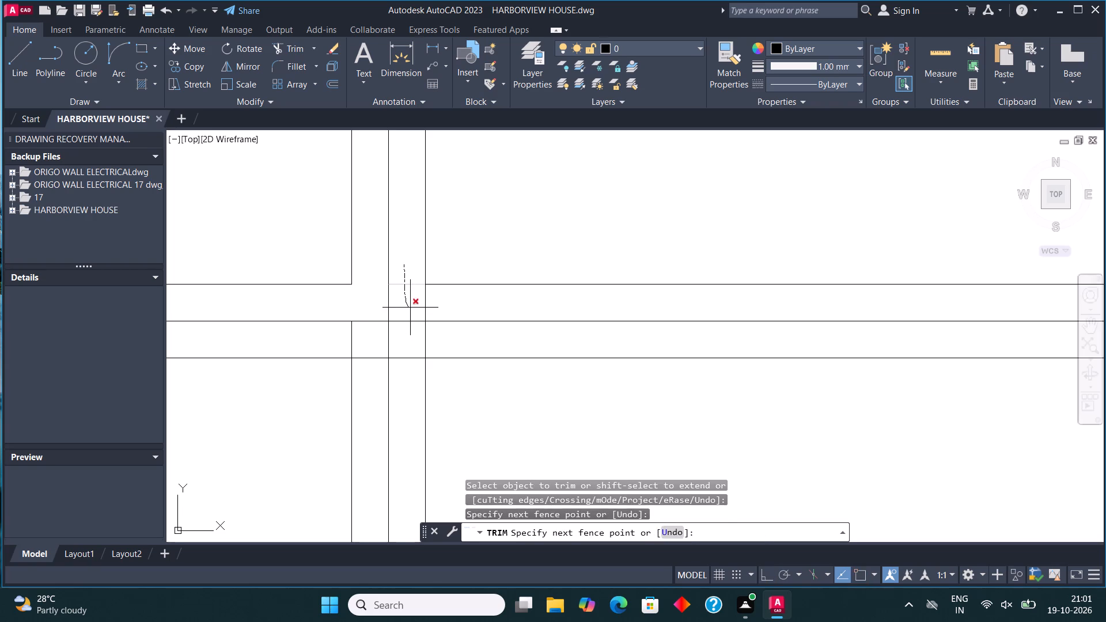
pyautogui.moveTo(411, 308); pyautogui.dragTo(476, 313)
pyautogui.moveTo(340, 343); pyautogui.dragTo(378, 383)
pyautogui.moveTo(460, 336); pyautogui.dragTo(410, 395)
# Trim the outer bar lines inside the crossing of the top rail and the right vertical bar, keeping the centre lines.
pyautogui.scroll(-5, 410, 396)
pyautogui.scroll(5, 528, 385)
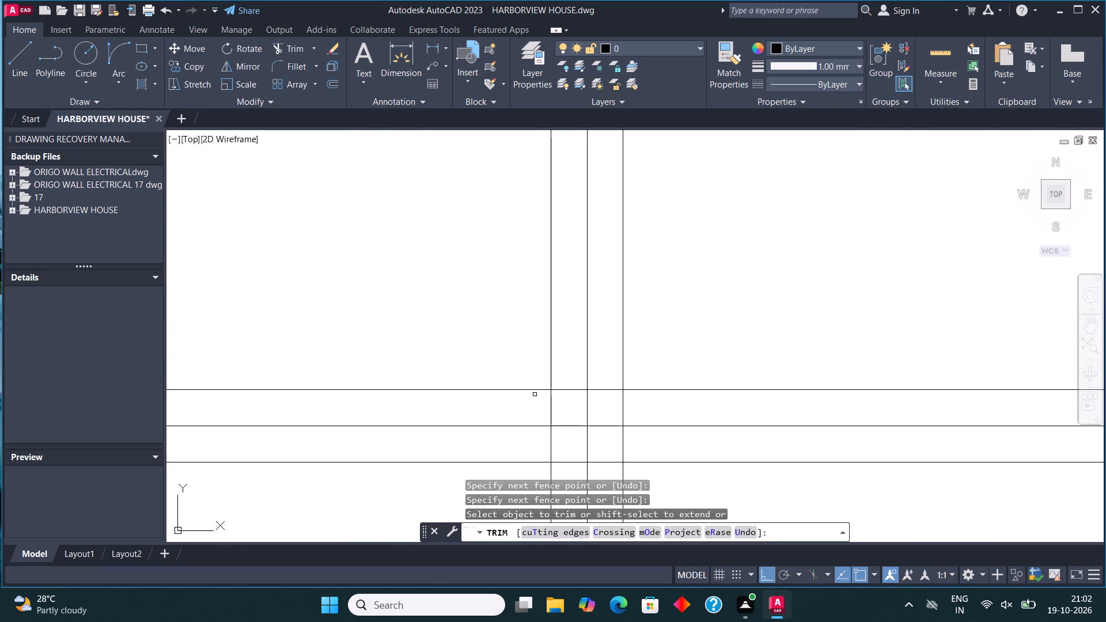
pyautogui.moveTo(539, 407); pyautogui.dragTo(568, 402)
pyautogui.moveTo(568, 376); pyautogui.dragTo(556, 400)
pyautogui.scroll(-3, 554, 396)
pyautogui.scroll(2, 573, 428)
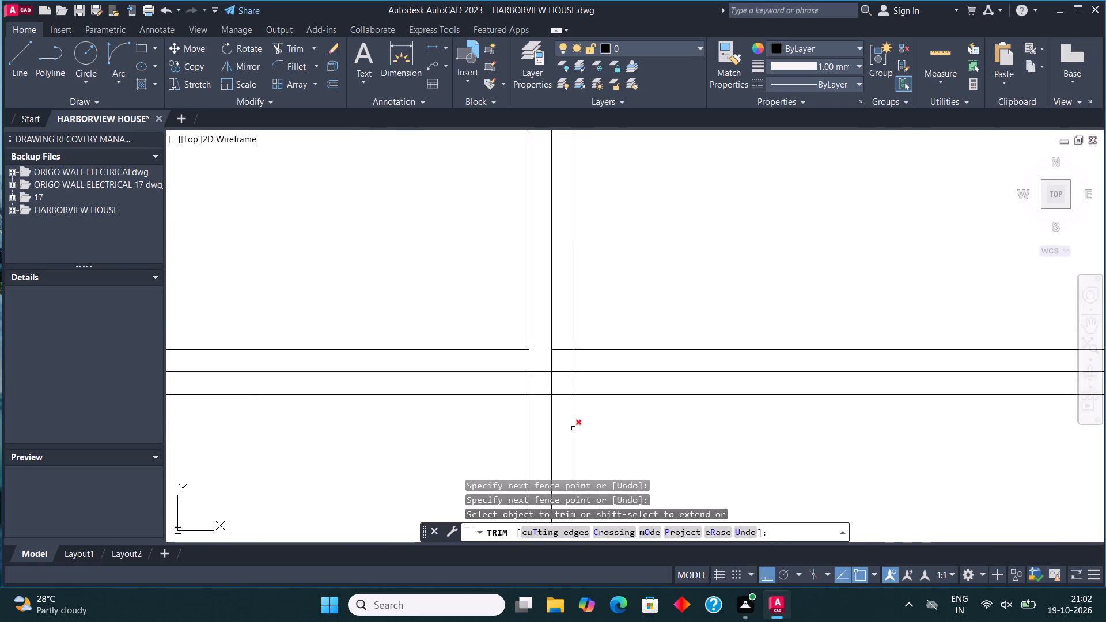
pyautogui.scroll(1, 573, 428)
pyautogui.moveTo(468, 358); pyautogui.dragTo(516, 397)
pyautogui.moveTo(553, 290); pyautogui.dragTo(558, 312)
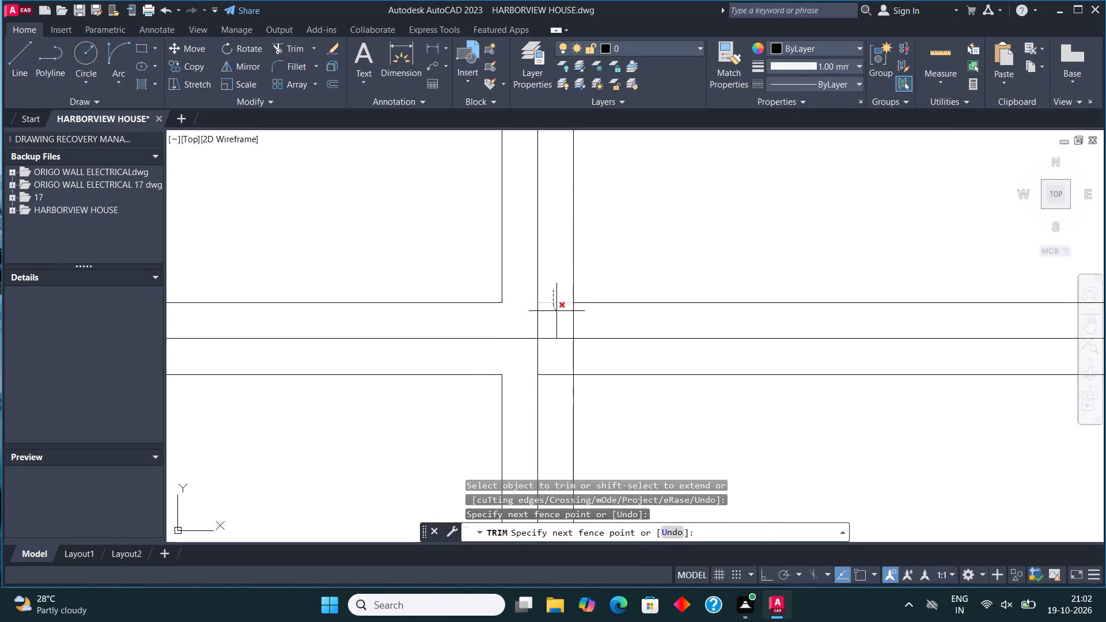
pyautogui.moveTo(558, 312); pyautogui.dragTo(583, 316)
pyautogui.moveTo(557, 392); pyautogui.dragTo(590, 356)
# Trim the outer bar lines inside the crossing of the second rail and the right vertical bar, keeping the centre lines.
pyautogui.scroll(-2, 535, 314)
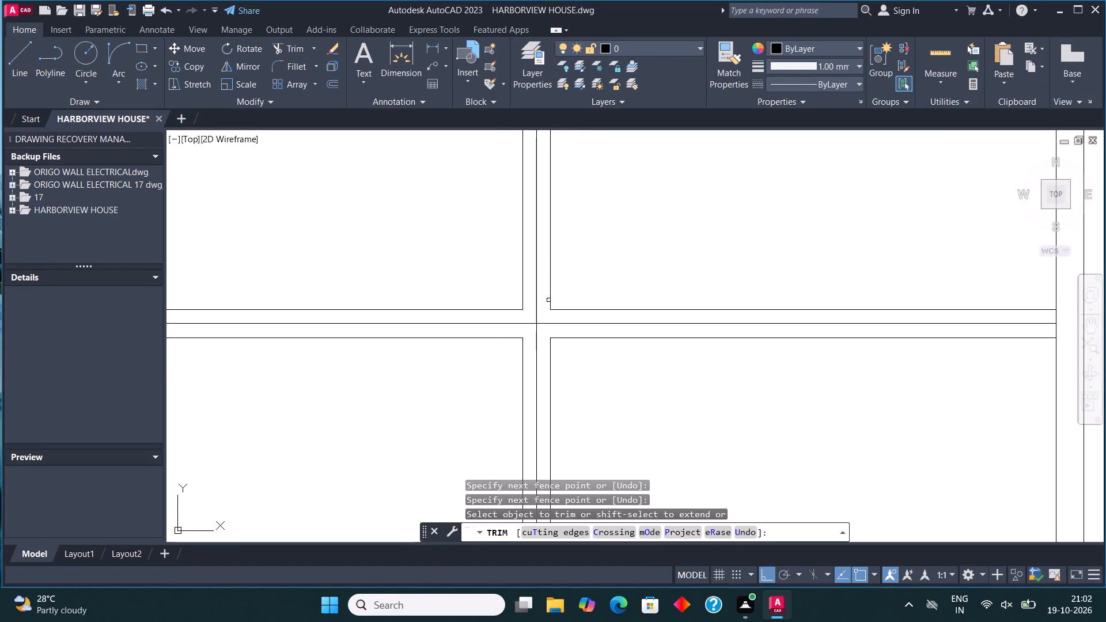
pyautogui.scroll(-3, 571, 293)
pyautogui.scroll(5, 570, 425)
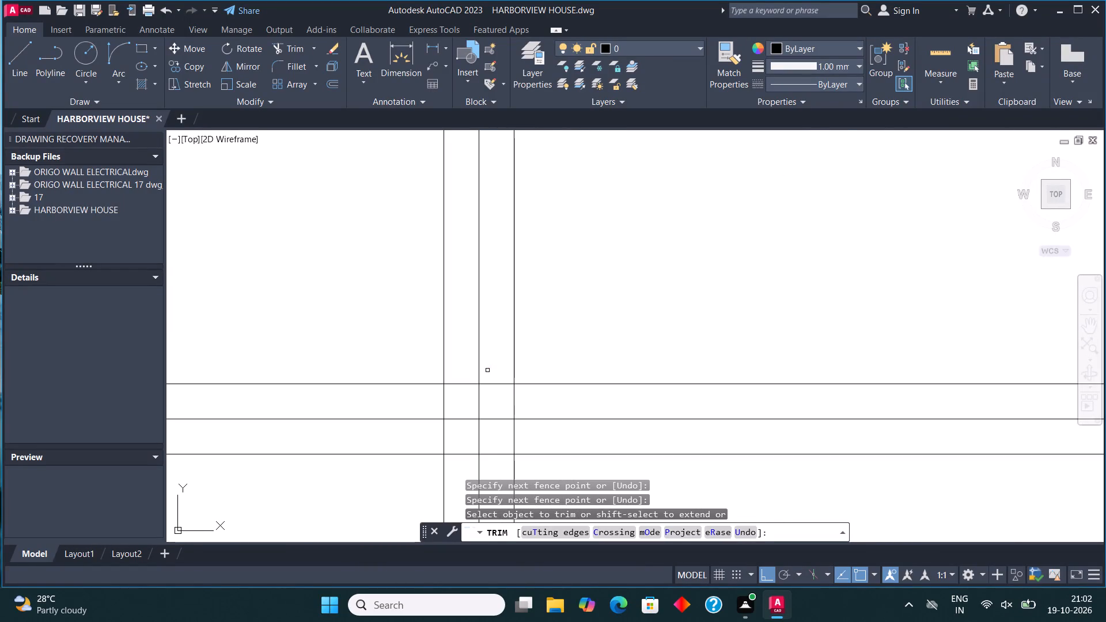
pyautogui.moveTo(498, 381); pyautogui.dragTo(550, 401)
pyautogui.moveTo(460, 366); pyautogui.dragTo(414, 404)
pyautogui.moveTo(427, 435); pyautogui.dragTo(461, 475)
pyautogui.moveTo(499, 461); pyautogui.dragTo(513, 434)
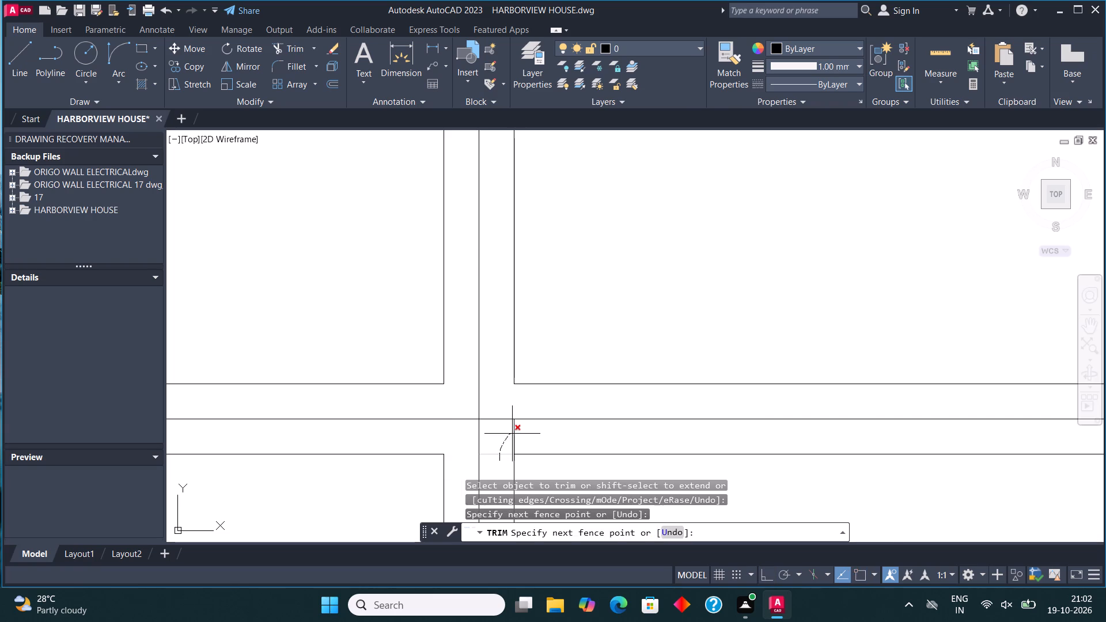
pyautogui.moveTo(513, 434); pyautogui.dragTo(531, 437)
# Trim the outer bar lines inside the crossing of the second rail and the middle vertical bar, keeping the centre lines.
pyautogui.scroll(-5, 581, 423)
pyautogui.scroll(5, 442, 424)
pyautogui.moveTo(500, 368); pyautogui.dragTo(471, 398)
pyautogui.moveTo(546, 371); pyautogui.dragTo(590, 405)
pyautogui.scroll(-4, 558, 381)
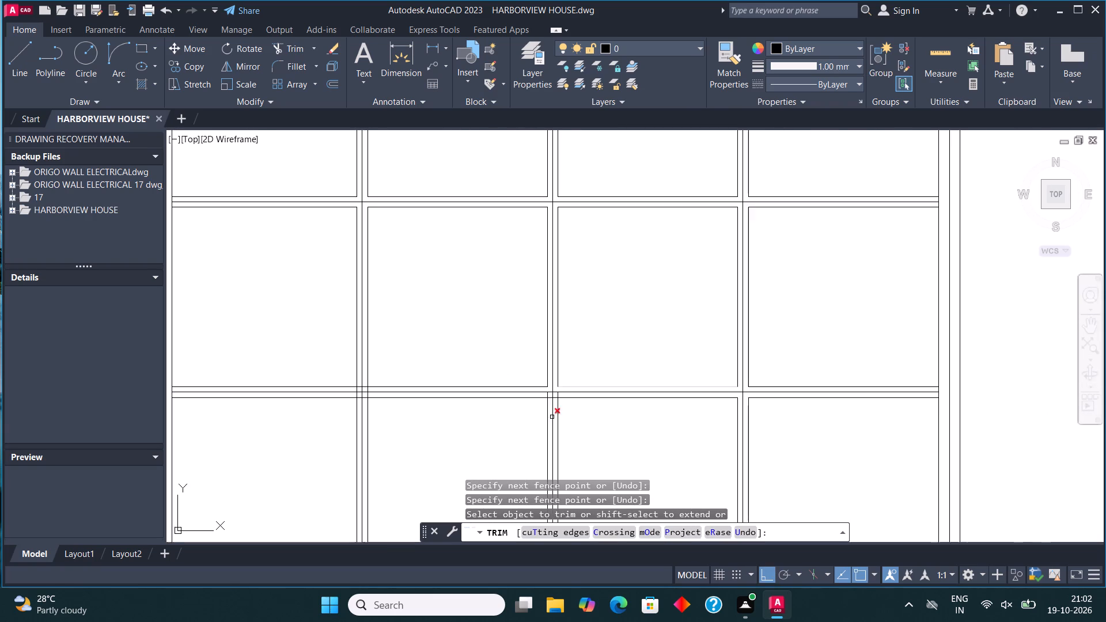
pyautogui.scroll(5, 547, 407)
pyautogui.moveTo(509, 309); pyautogui.dragTo(547, 354)
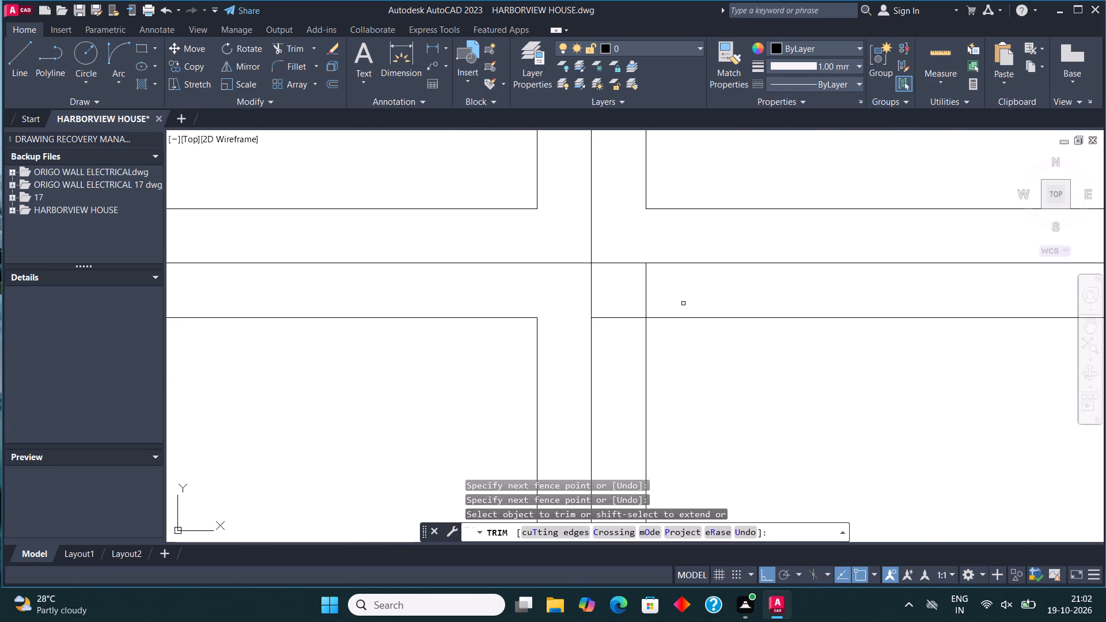
pyautogui.moveTo(683, 303); pyautogui.dragTo(630, 365)
# Trim the outer bar lines inside the crossing of the second rail and the left vertical bar, and end trimming.
pyautogui.scroll(-5, 634, 378)
pyautogui.scroll(3, 438, 370)
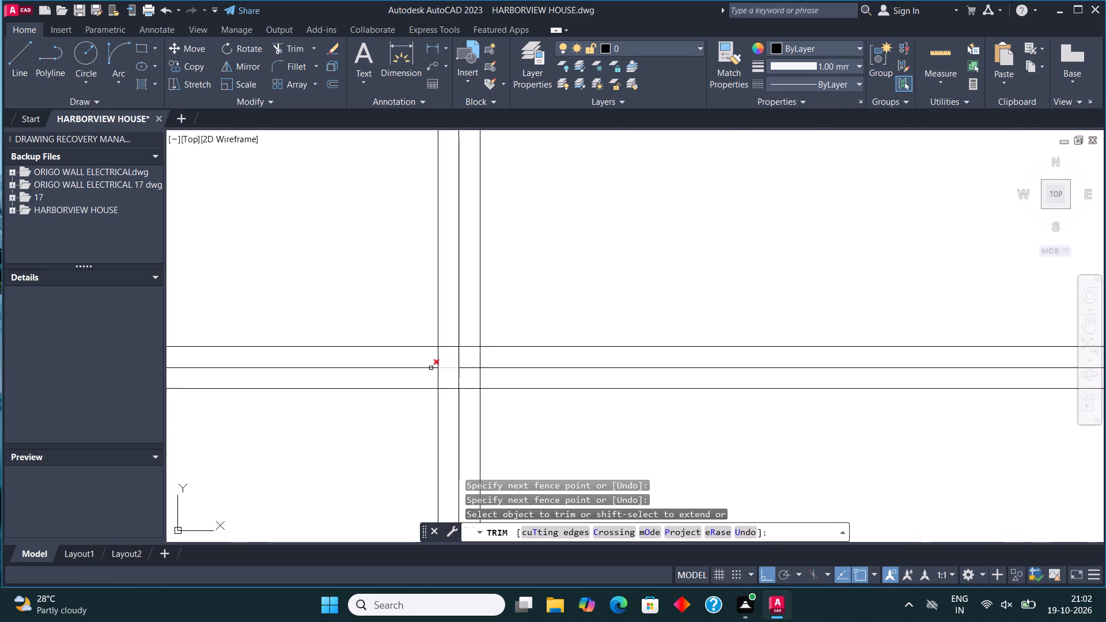
pyautogui.scroll(2, 430, 368)
pyautogui.moveTo(428, 347); pyautogui.dragTo(470, 347)
pyautogui.moveTo(474, 307); pyautogui.dragTo(474, 335)
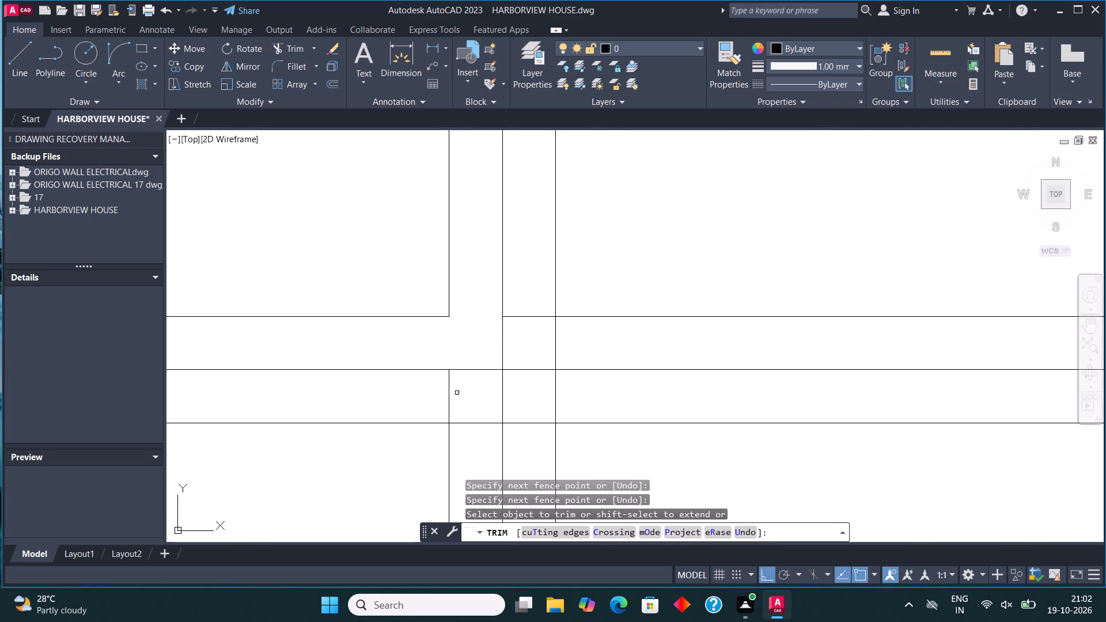
pyautogui.moveTo(445, 392); pyautogui.dragTo(487, 441)
pyautogui.moveTo(533, 299); pyautogui.dragTo(583, 344)
pyautogui.moveTo(541, 440); pyautogui.dragTo(584, 409)
pyautogui.scroll(-4, 557, 392)
pyautogui.scroll(-2, 477, 395)
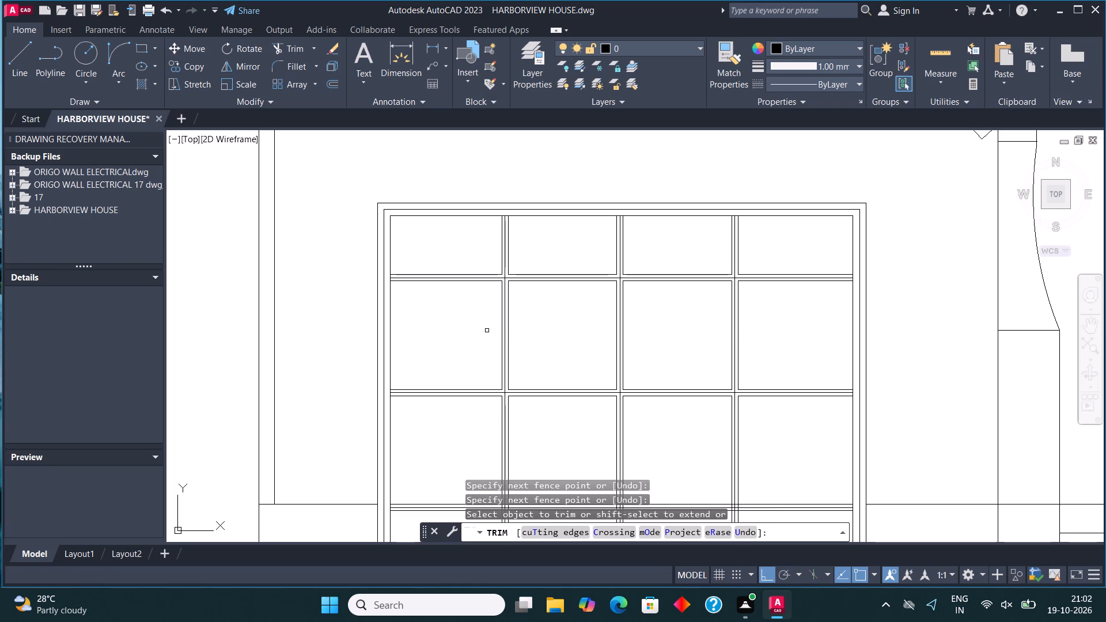
pyautogui.press('Escape')
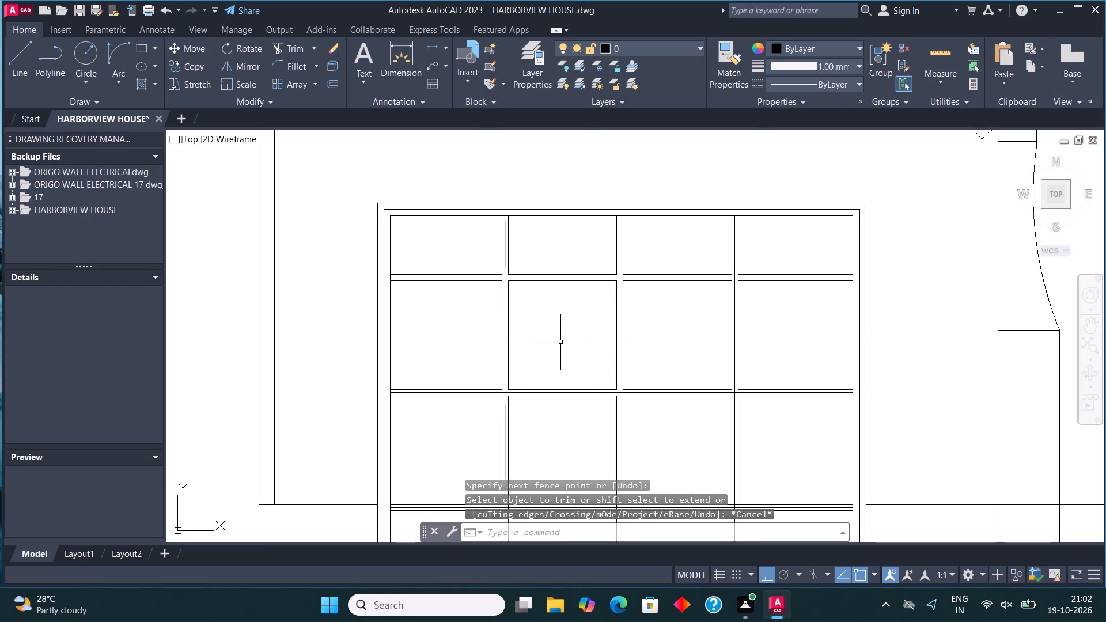
# Draw a small, narrow upright rectangle on the wall between the left wall edge and the garage door frame.
pyautogui.scroll(-3, 560, 342)
pyautogui.scroll(1, 598, 347)
pyautogui.moveTo(593, 347); pyautogui.dragTo(568, 352, button='middle')
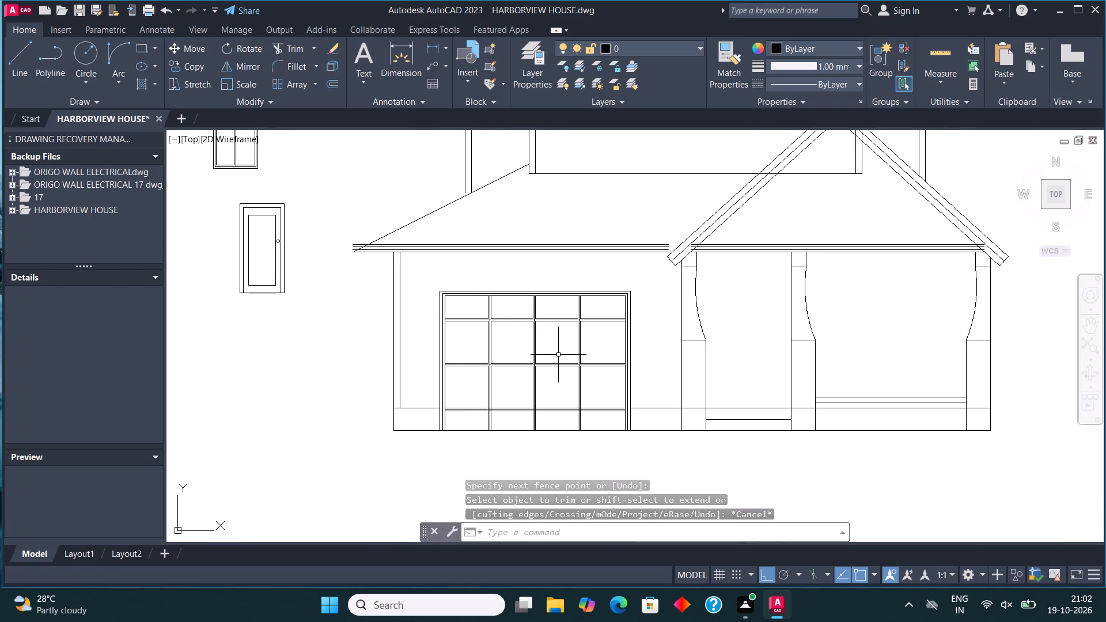
pyautogui.scroll(2, 398, 321)
pyautogui.click(151, 43)
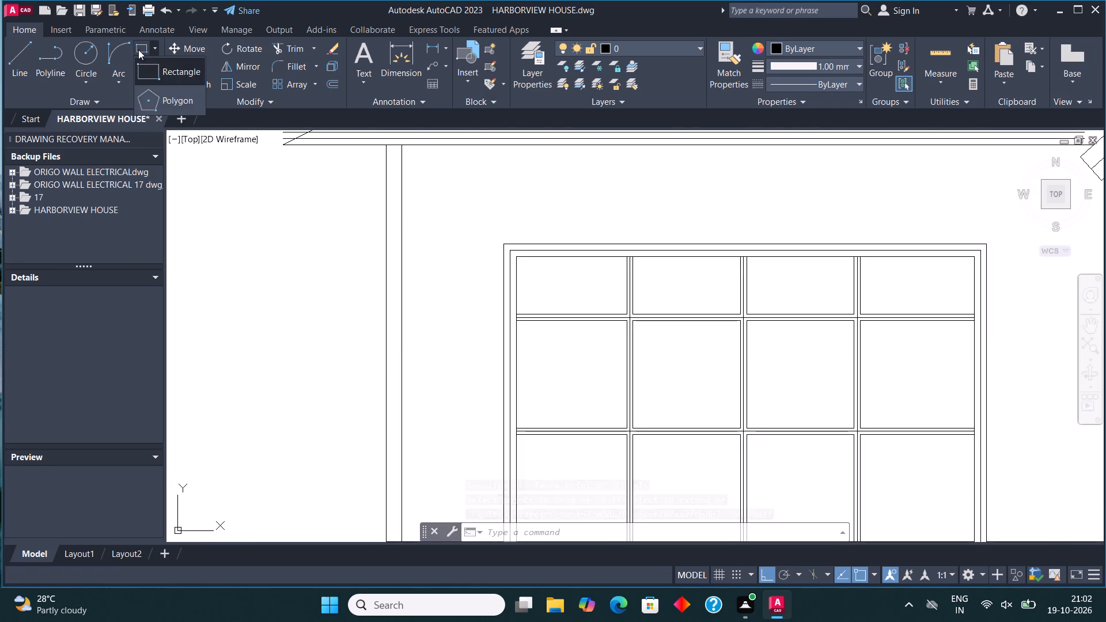
pyautogui.click(138, 50)
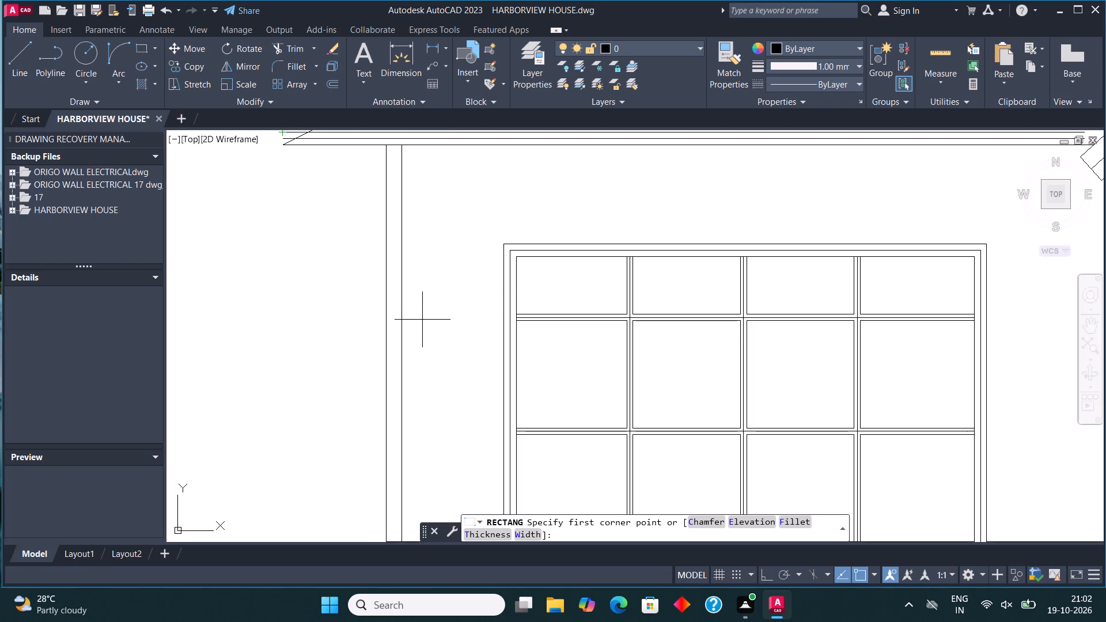
pyautogui.click(434, 336)
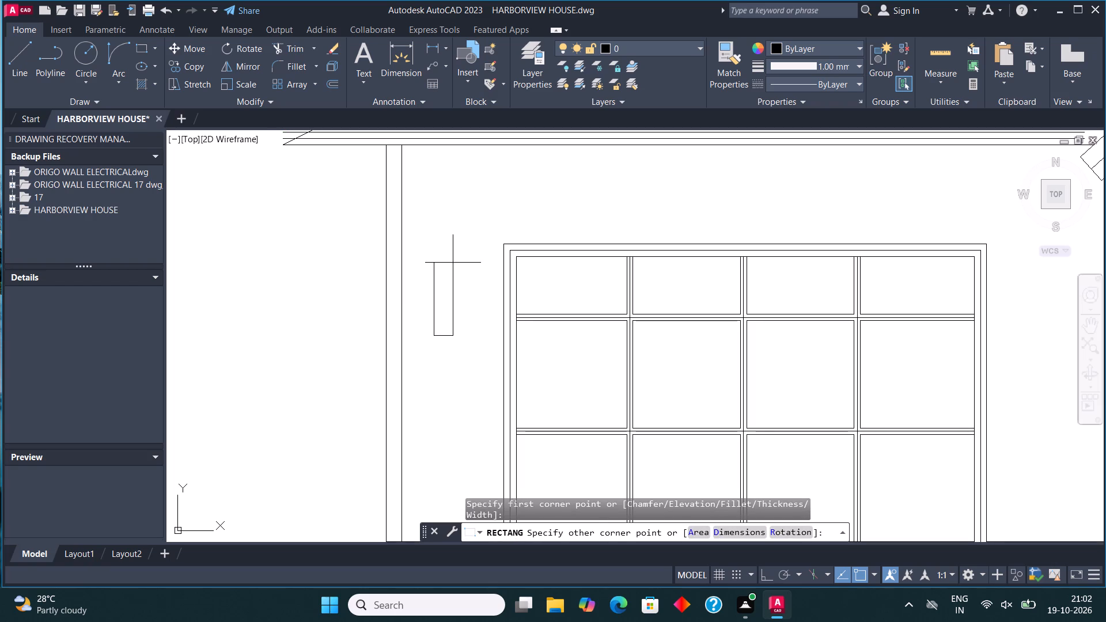
pyautogui.click(452, 263)
# Draw a horizontal line about 1'-0" long across the upper part of the small rectangle, extending past both its sides.
pyautogui.click(119, 88)
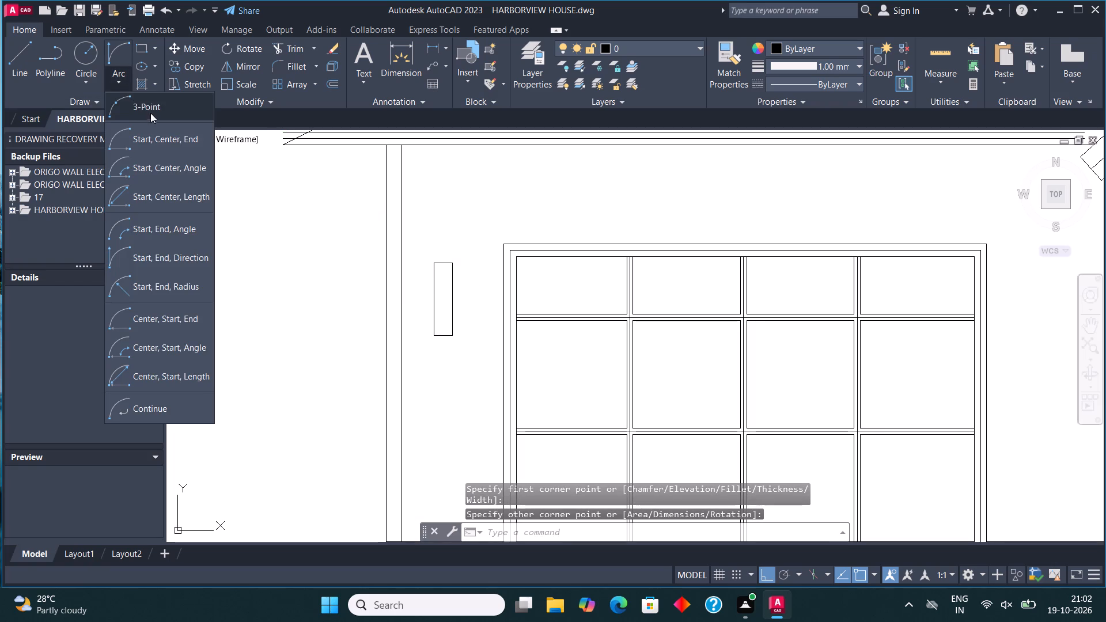
pyautogui.click(14, 58)
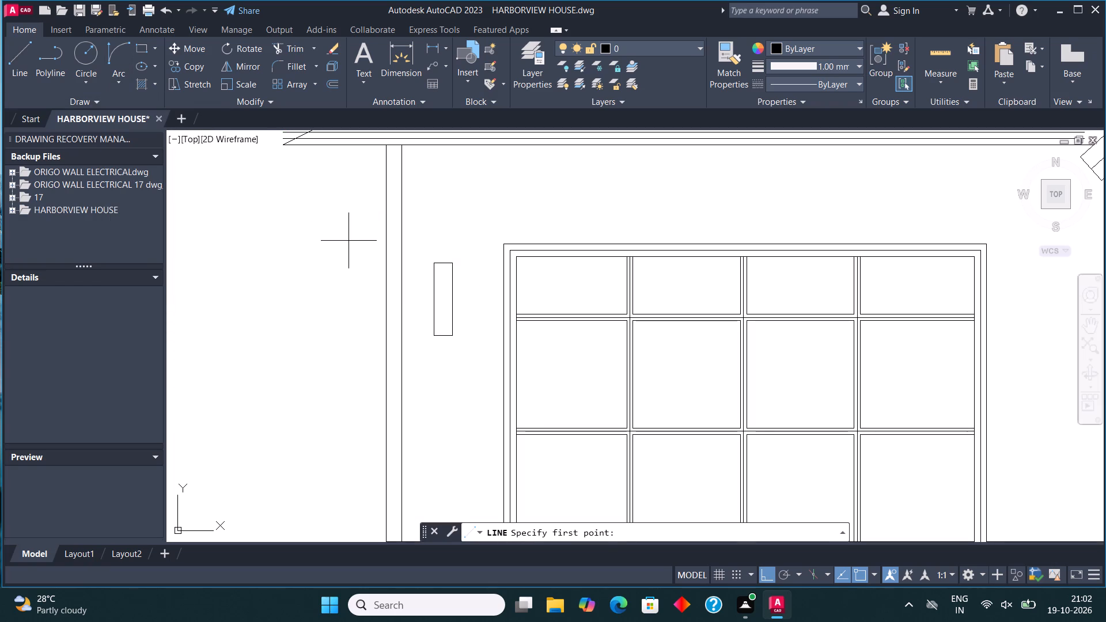
pyautogui.scroll(2, 453, 284)
pyautogui.click(378, 276)
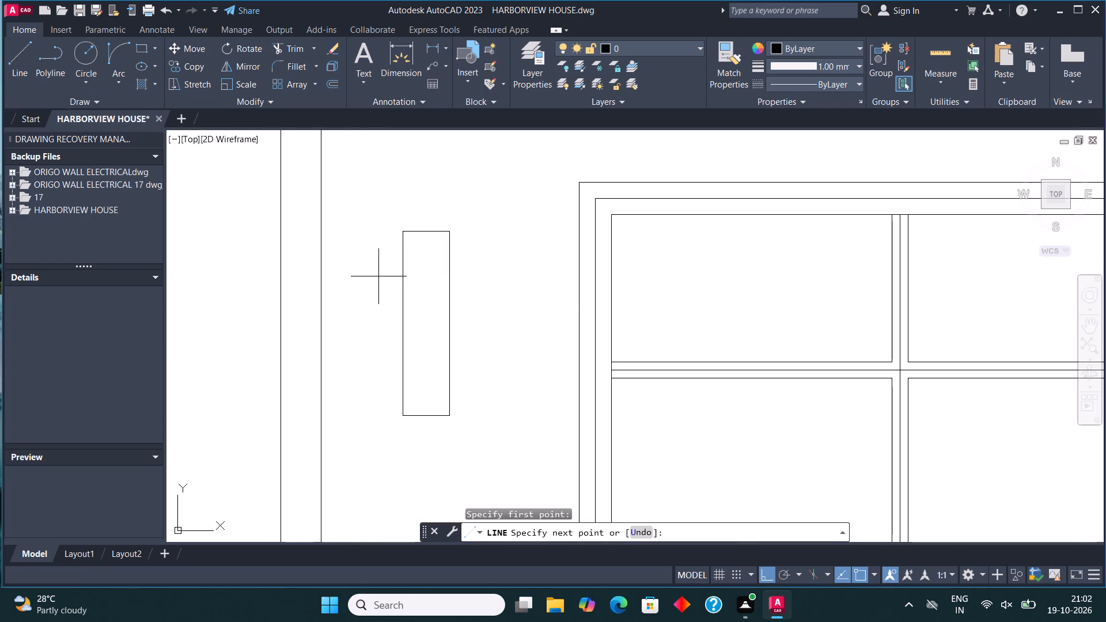
pyautogui.click(473, 279)
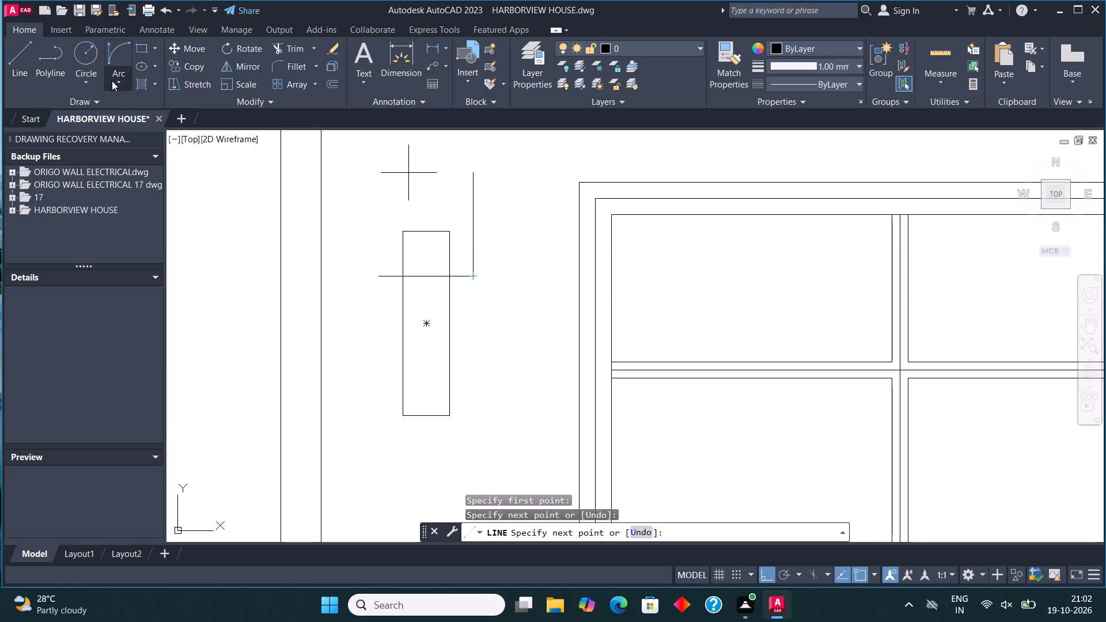
# Draw a Start, End, Direction arc from the small rectangle's lower-left corner up to the horizontal line's left end.
pyautogui.click(112, 81)
pyautogui.click(168, 257)
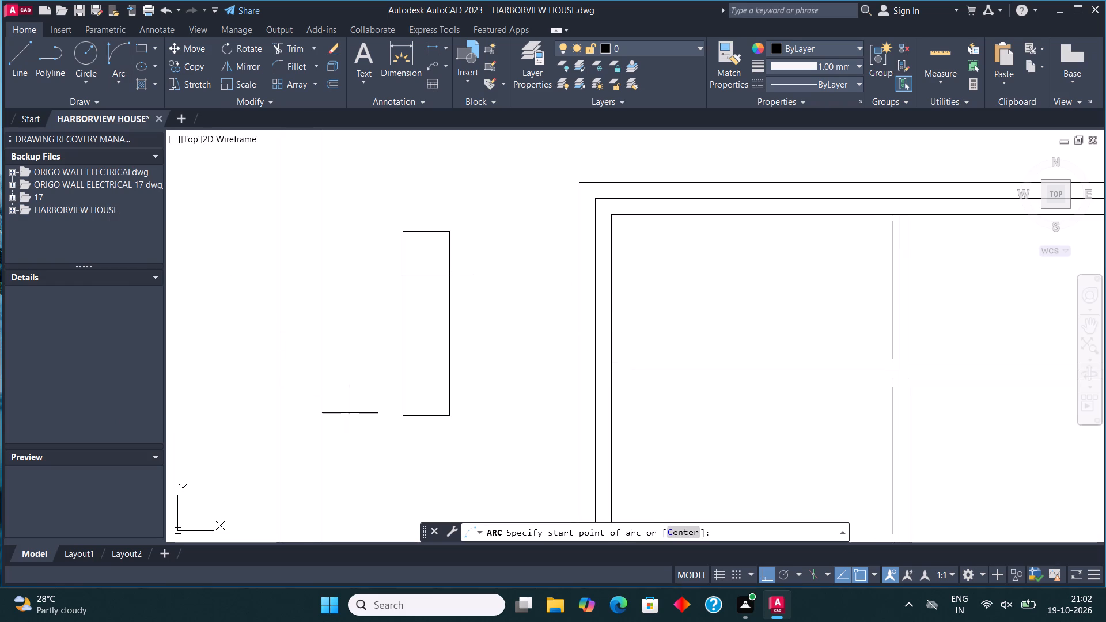
pyautogui.click(401, 420)
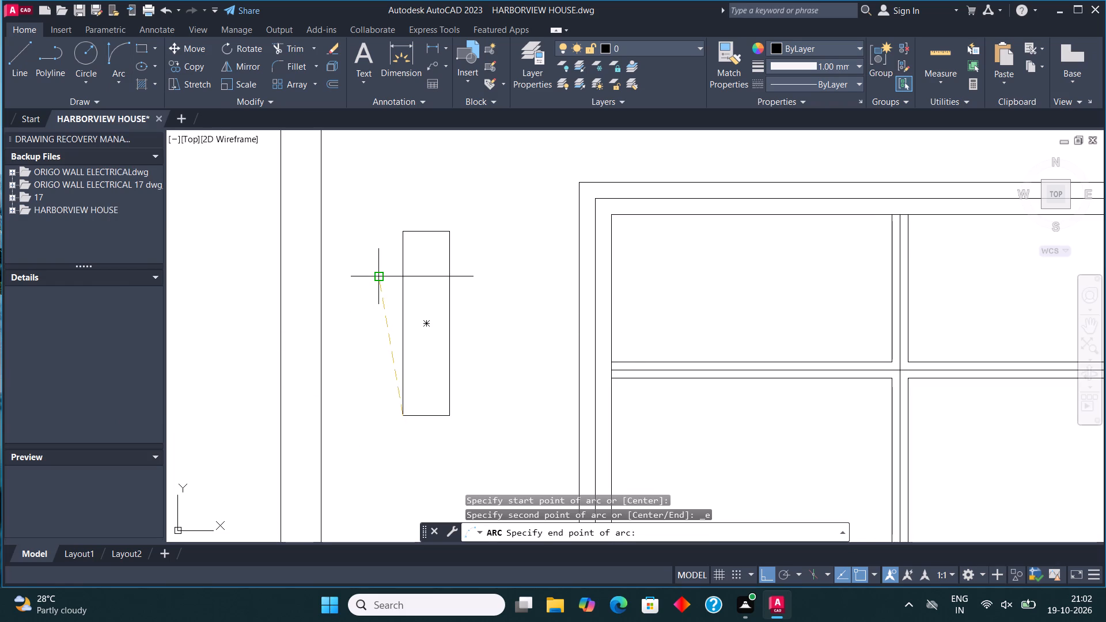
pyautogui.click(379, 278)
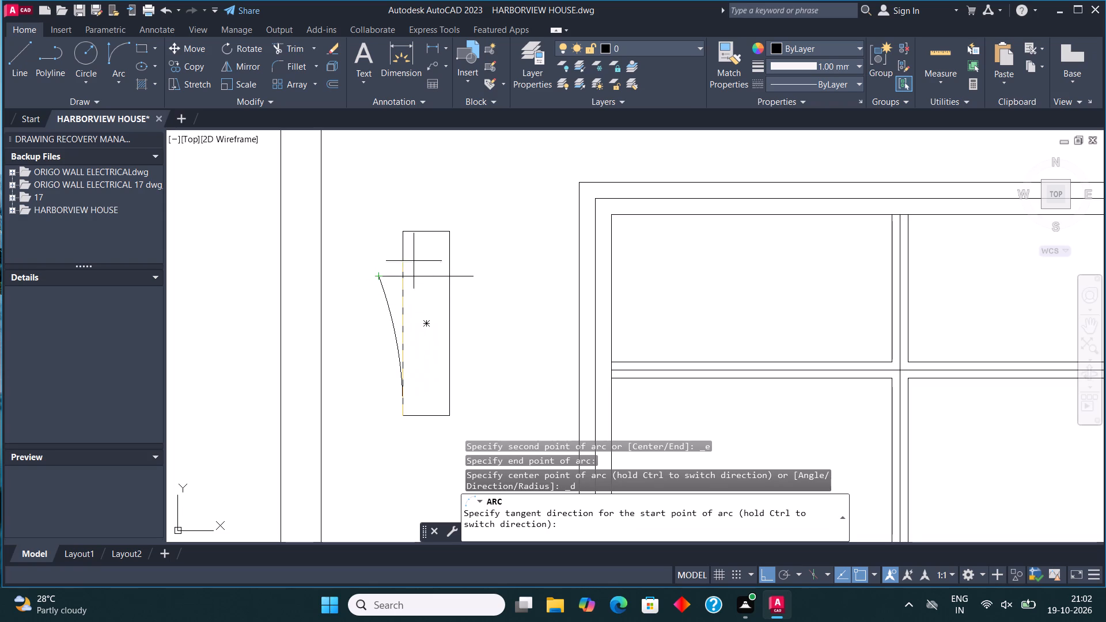
pyautogui.click(369, 328)
# Stretch the arc's midpoint outward, away from the rectangle, so that it bulges toward the left wall edge.
pyautogui.click(390, 314)
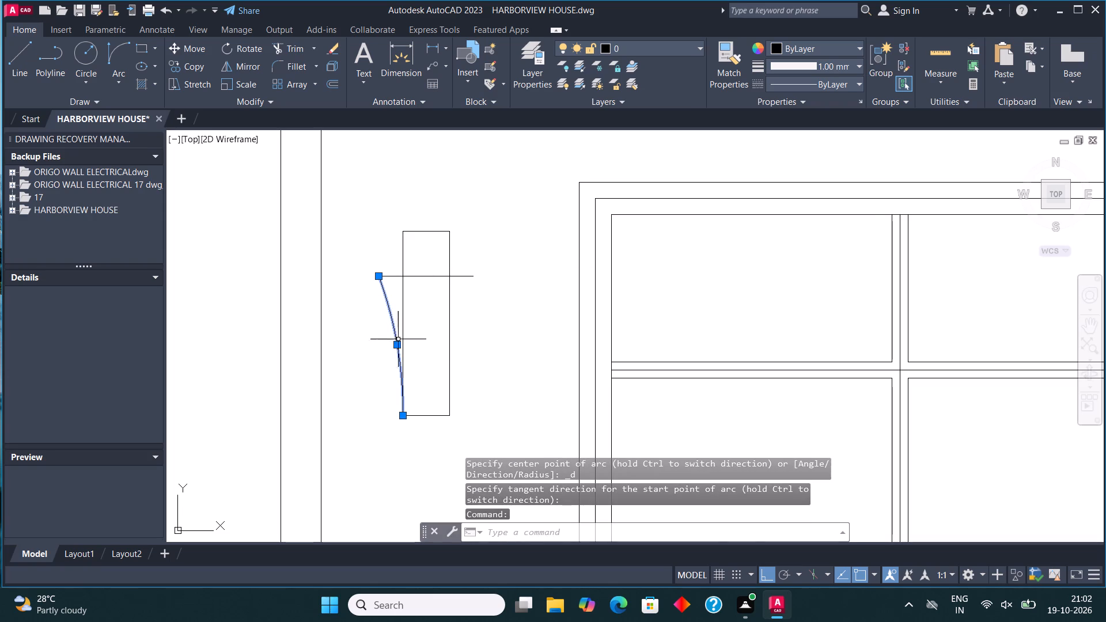
pyautogui.click(398, 343)
pyautogui.click(376, 334)
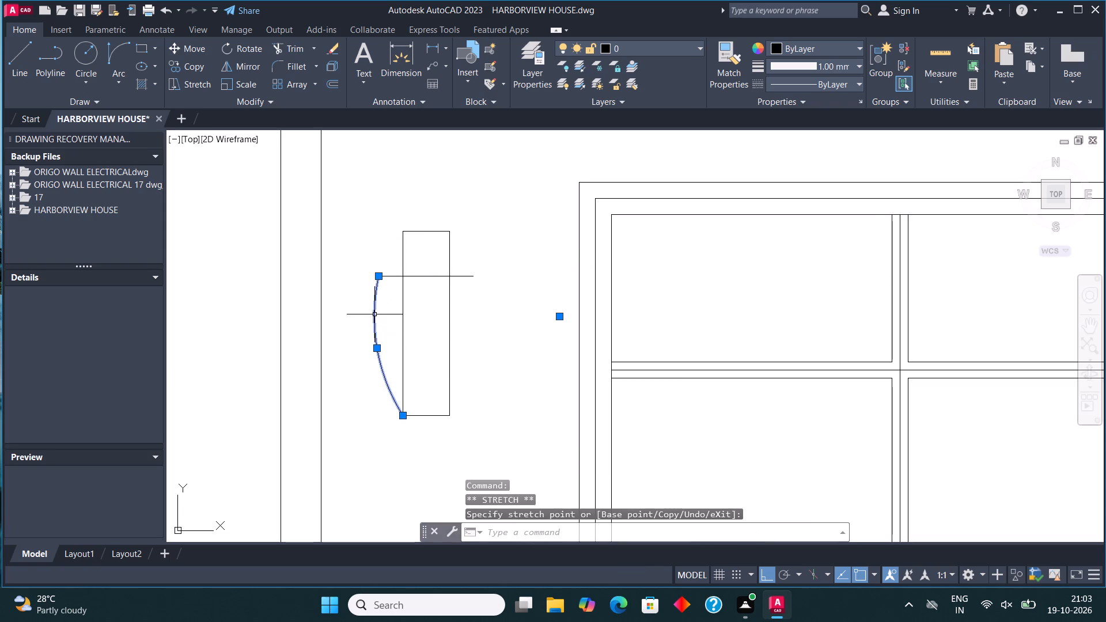
pyautogui.press('Escape')
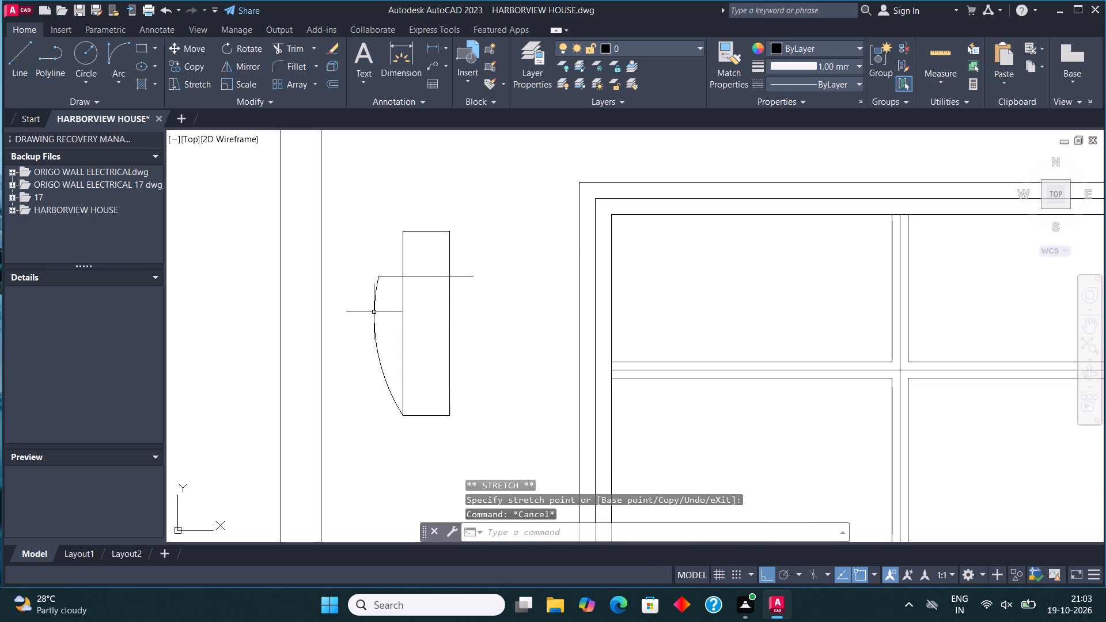
# Mirror the bulging side arc about the rectangle's vertical centreline, keeping the original.
pyautogui.click(373, 312)
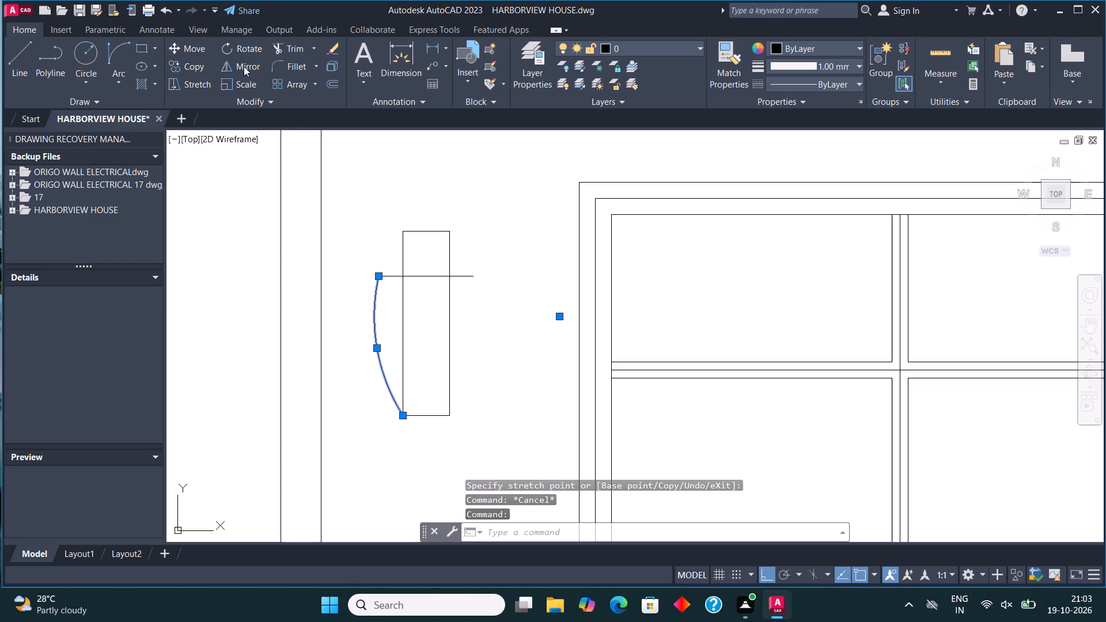
pyautogui.click(244, 66)
pyautogui.click(427, 421)
pyautogui.click(422, 373)
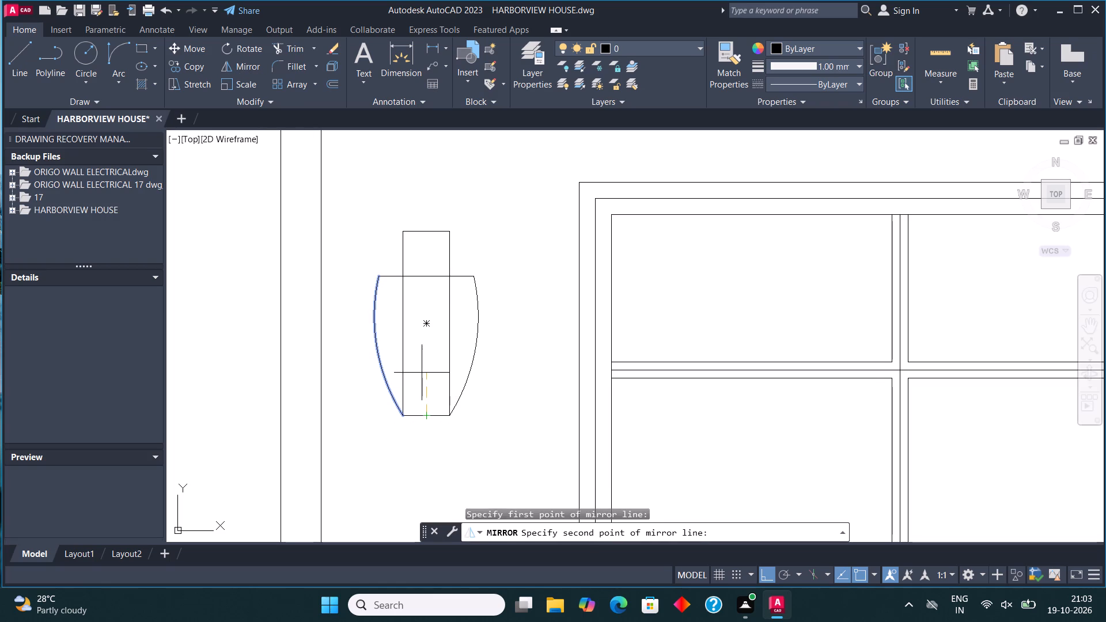
pyautogui.click(662, 526)
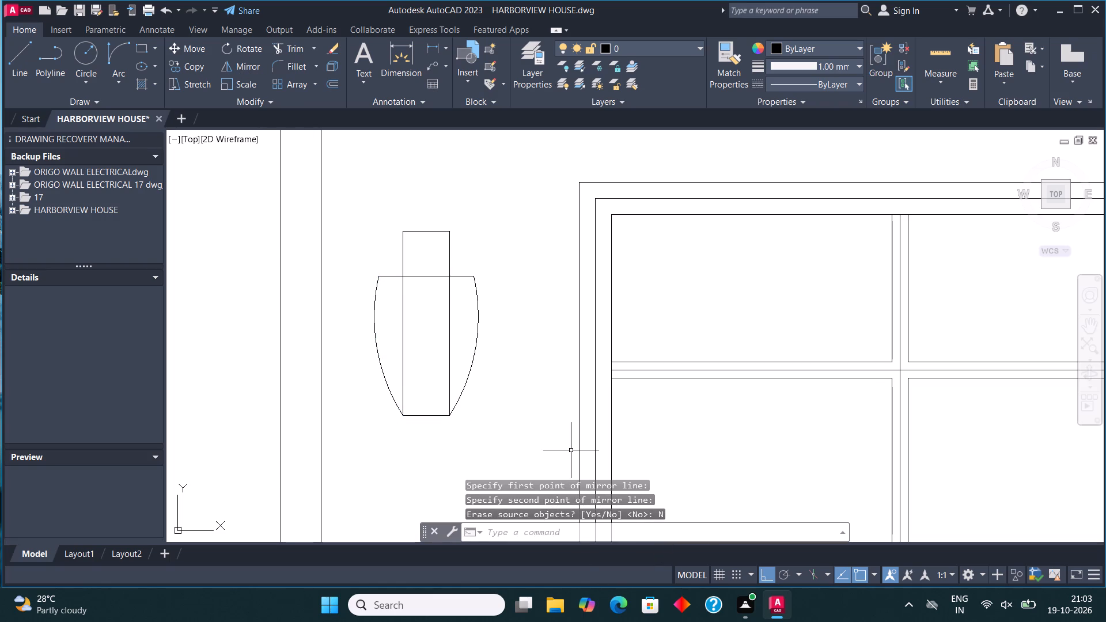
# Draw a Start, End, Direction arc from the horizontal line's left end to the rectangle's upper-left corner, curving outward.
pyautogui.click(121, 76)
pyautogui.click(187, 255)
pyautogui.click(380, 276)
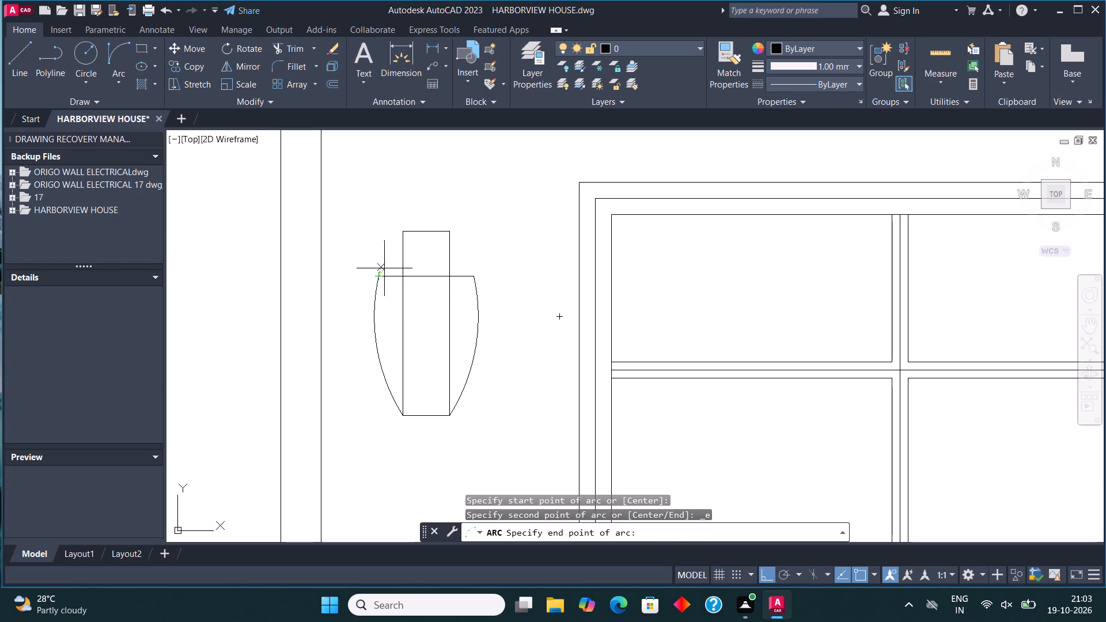
pyautogui.click(403, 233)
pyautogui.click(384, 215)
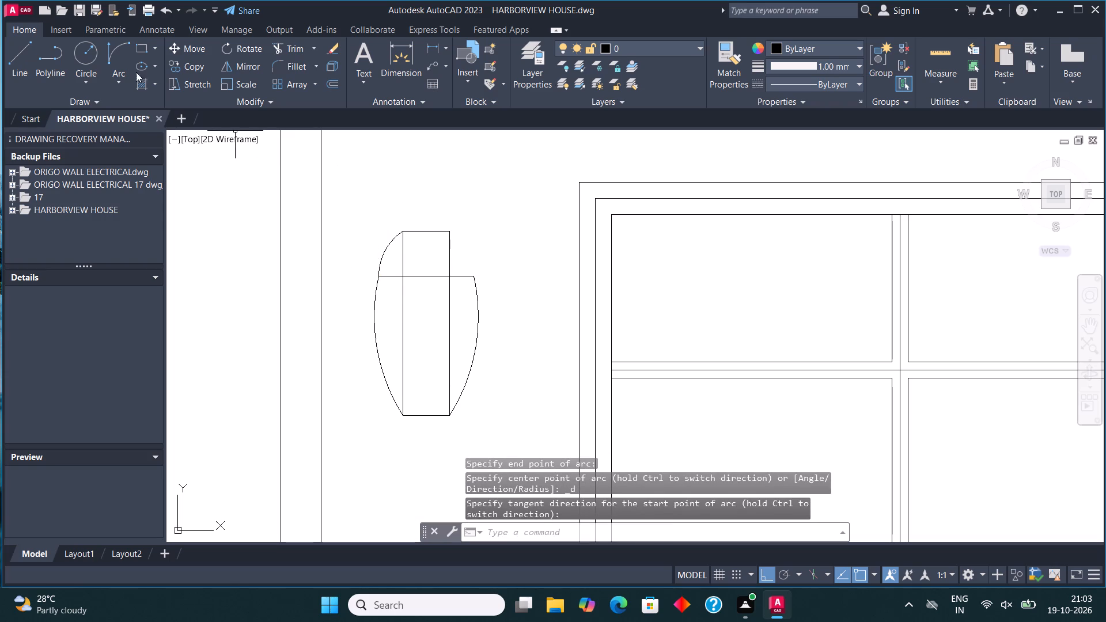
# Mirror the upper-left arc about the rectangle's vertical centreline, keeping the original.
pyautogui.click(385, 251)
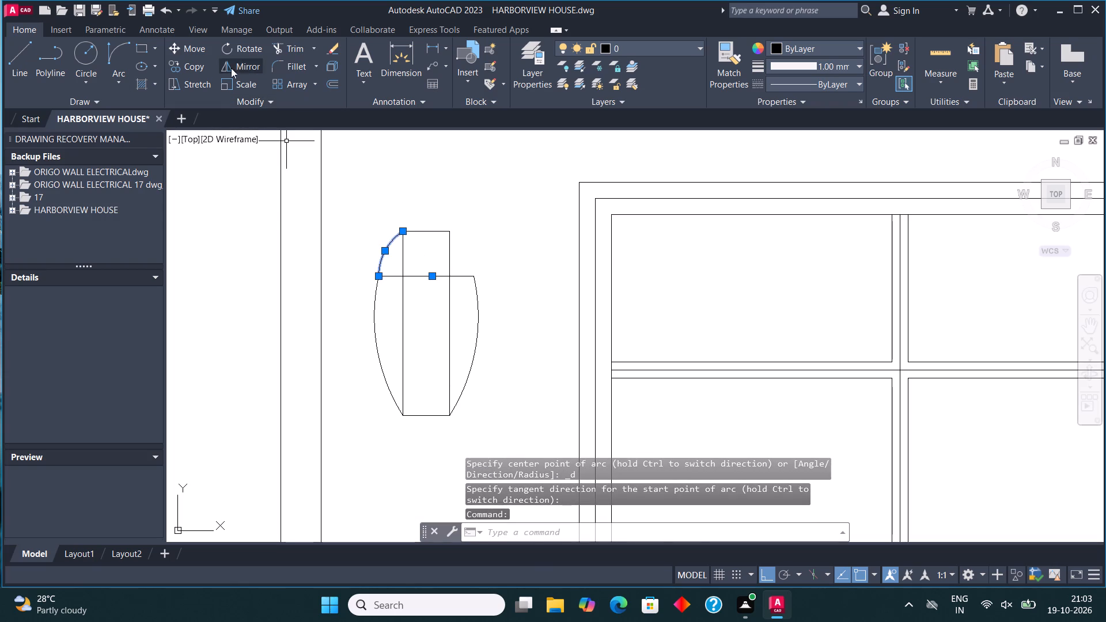
pyautogui.click(240, 68)
pyautogui.click(427, 236)
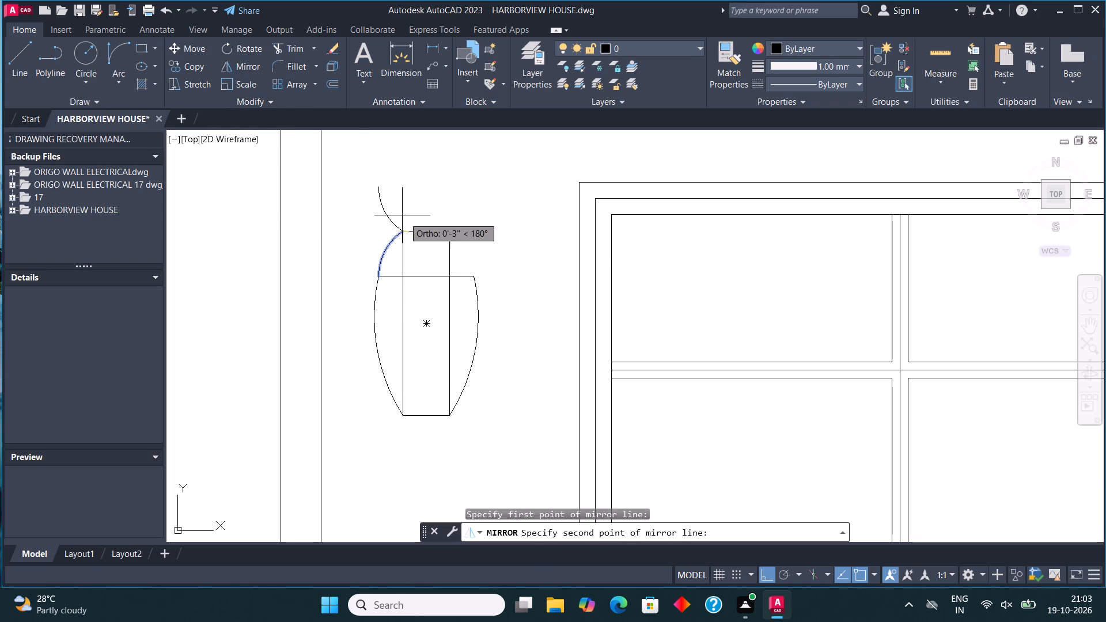
pyautogui.click(431, 252)
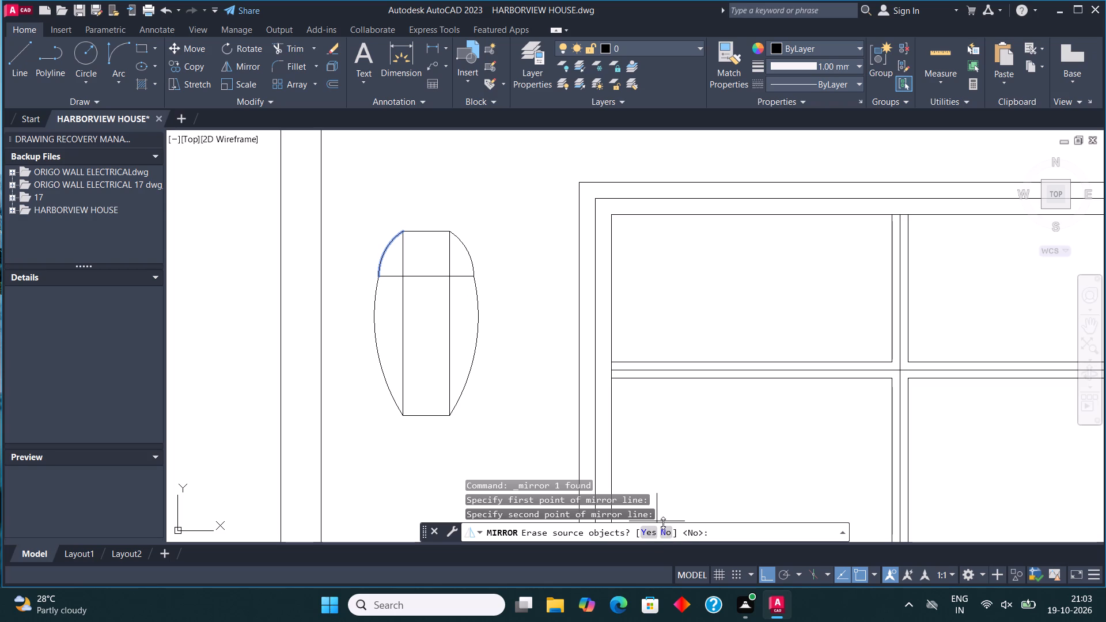
pyautogui.click(663, 523)
pyautogui.click(666, 534)
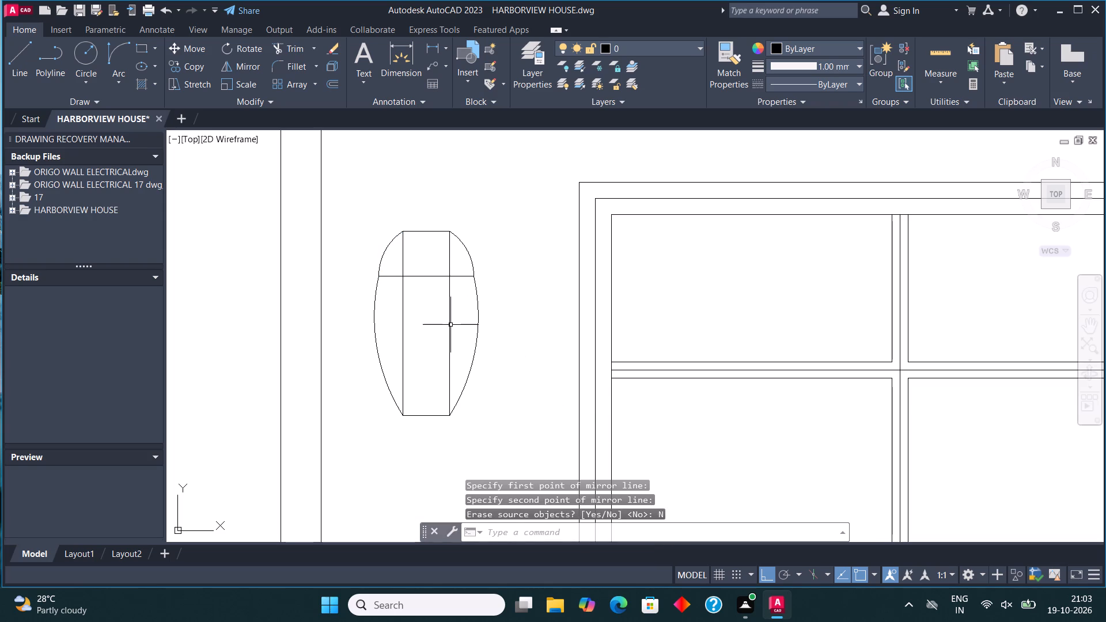
# With Ortho off, draw two sloped lines from the rectangle's top corners meeting at a central peak, following the upper arcs' tangents.
pyautogui.moveTo(450, 337); pyautogui.dragTo(450, 363, button='middle')
pyautogui.click(12, 48)
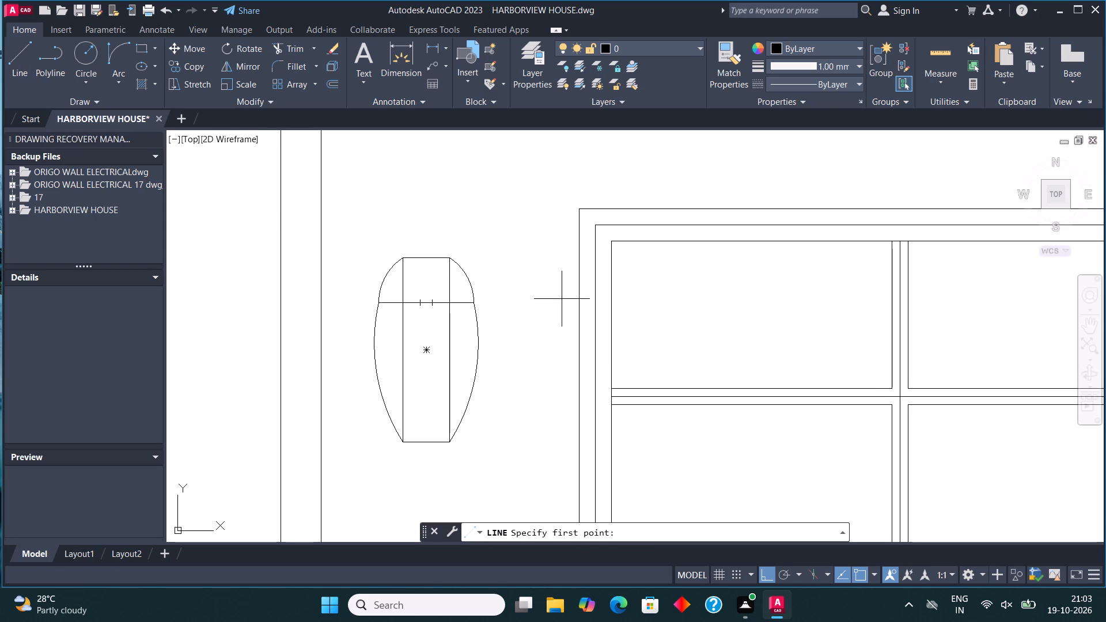
pyautogui.scroll(2, 408, 251)
pyautogui.click(393, 268)
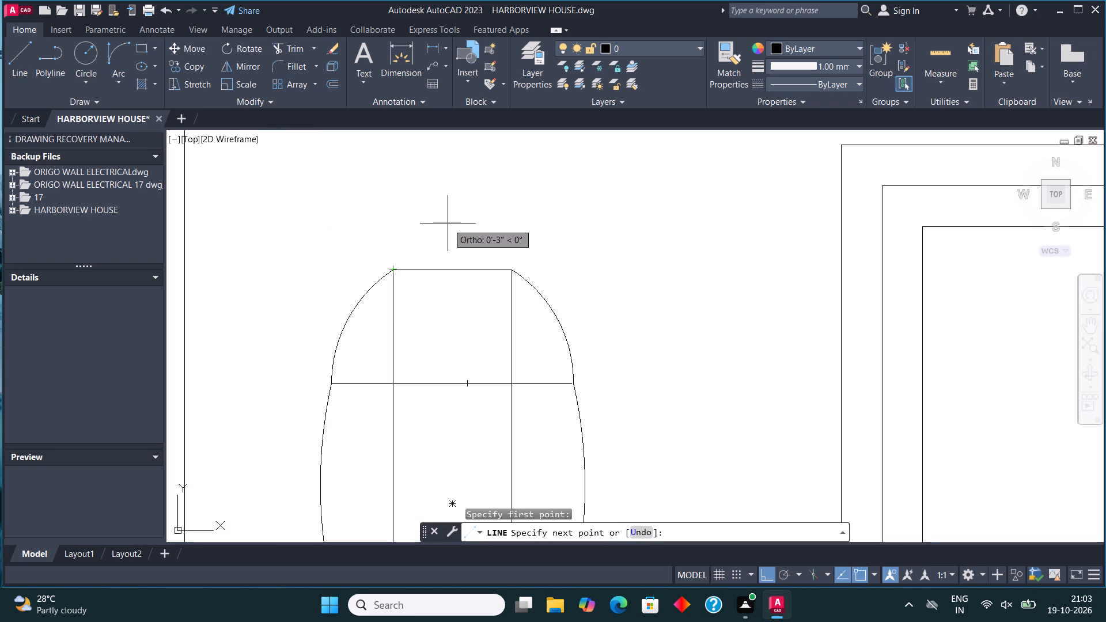
pyautogui.press('F8')
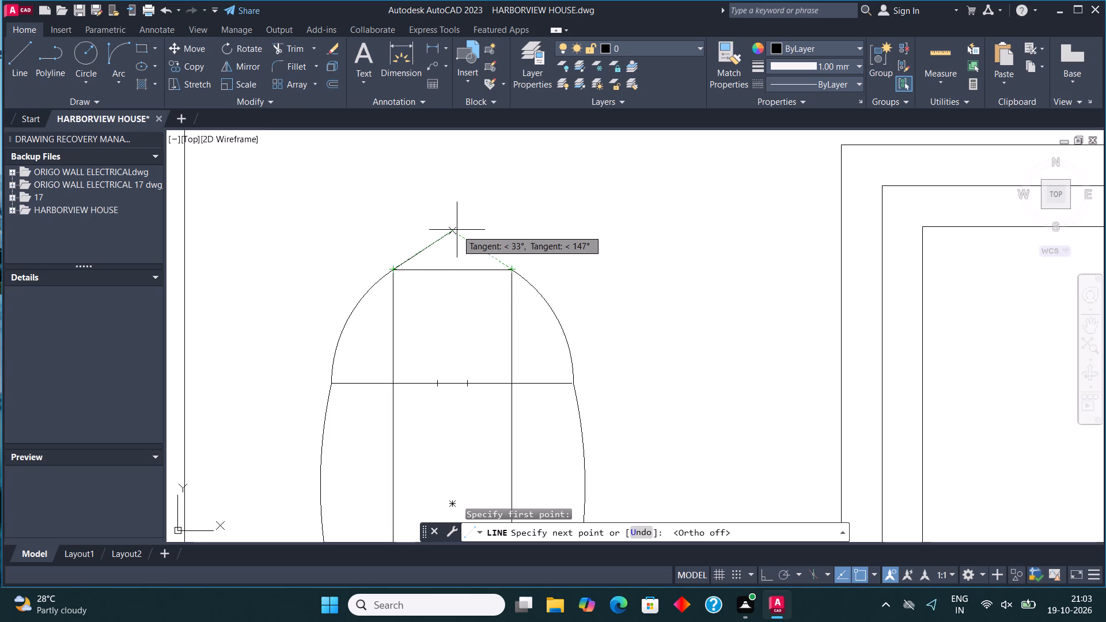
pyautogui.click(457, 230)
pyautogui.click(509, 271)
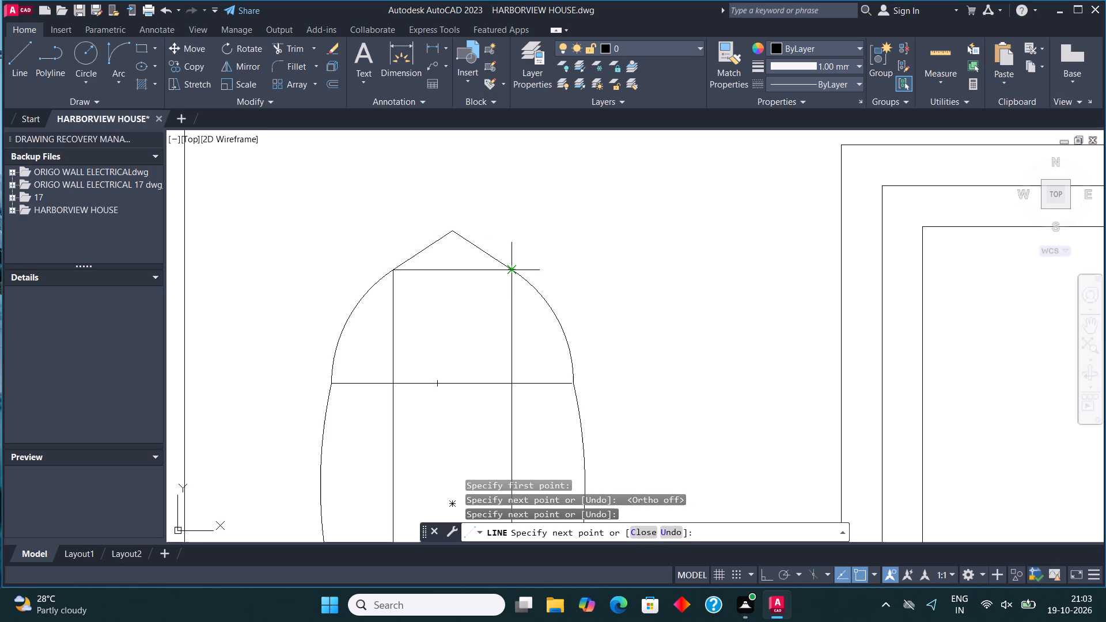
pyautogui.press('Escape')
# Draw a vertical line about 1" long upward from the peak of the wall detail.
pyautogui.scroll(-3, 525, 264)
pyautogui.moveTo(512, 240); pyautogui.dragTo(505, 236, button='middle')
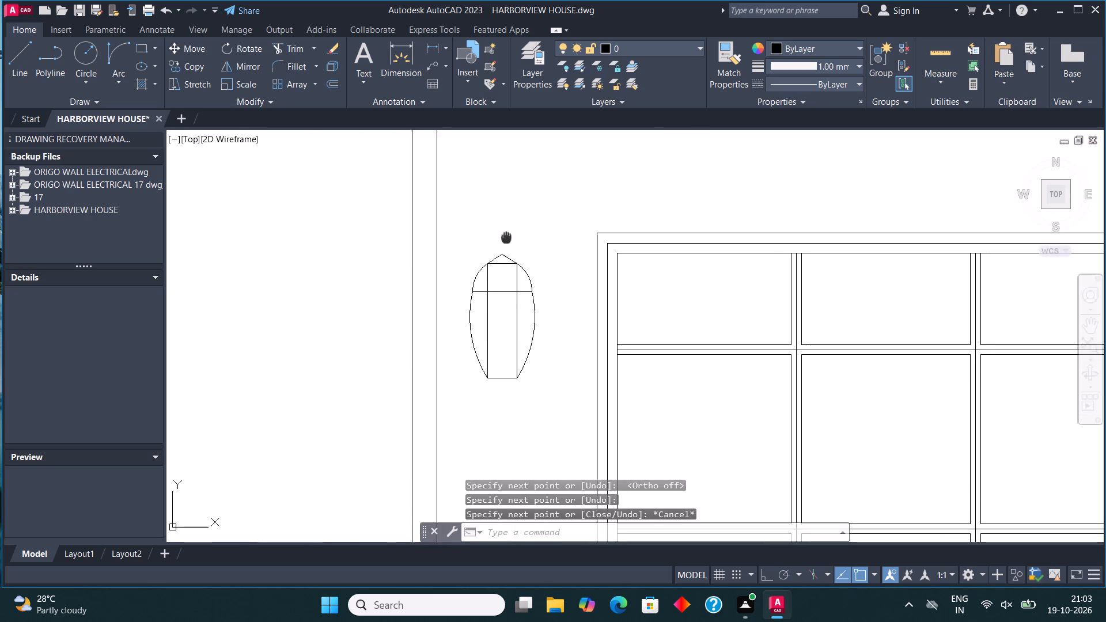
pyautogui.moveTo(505, 236); pyautogui.dragTo(497, 237, button='middle')
pyautogui.scroll(3, 497, 237)
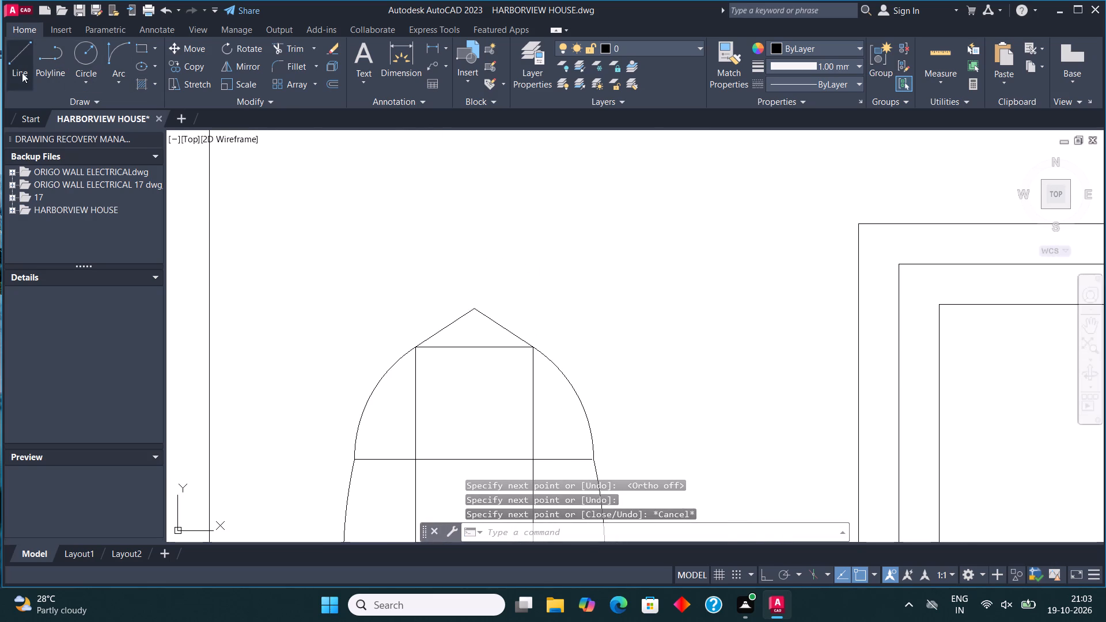
pyautogui.click(25, 62)
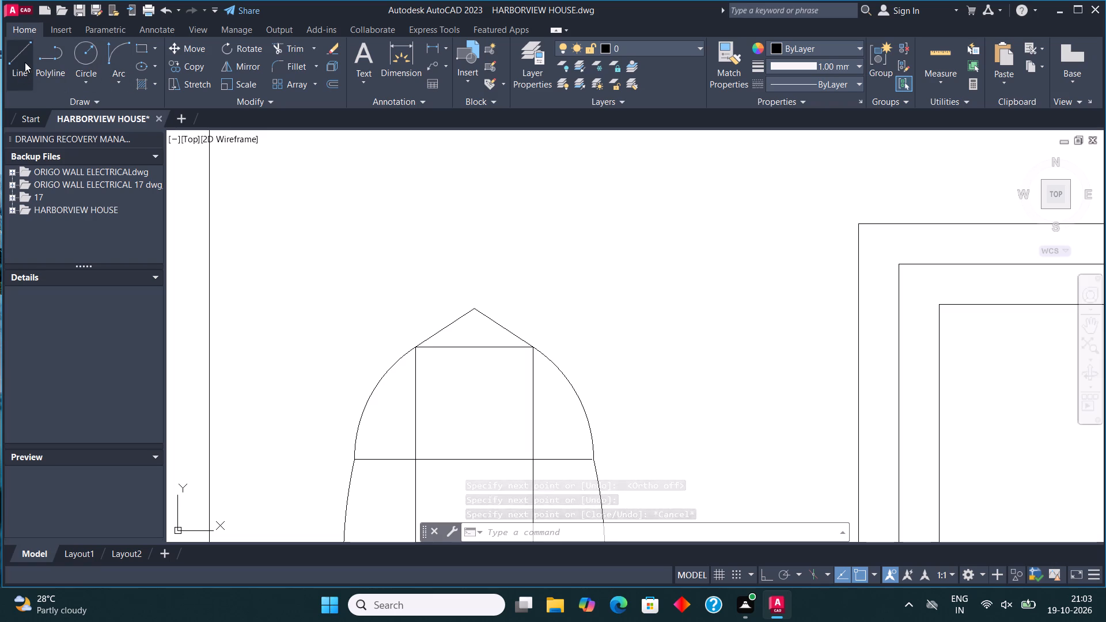
pyautogui.click(474, 312)
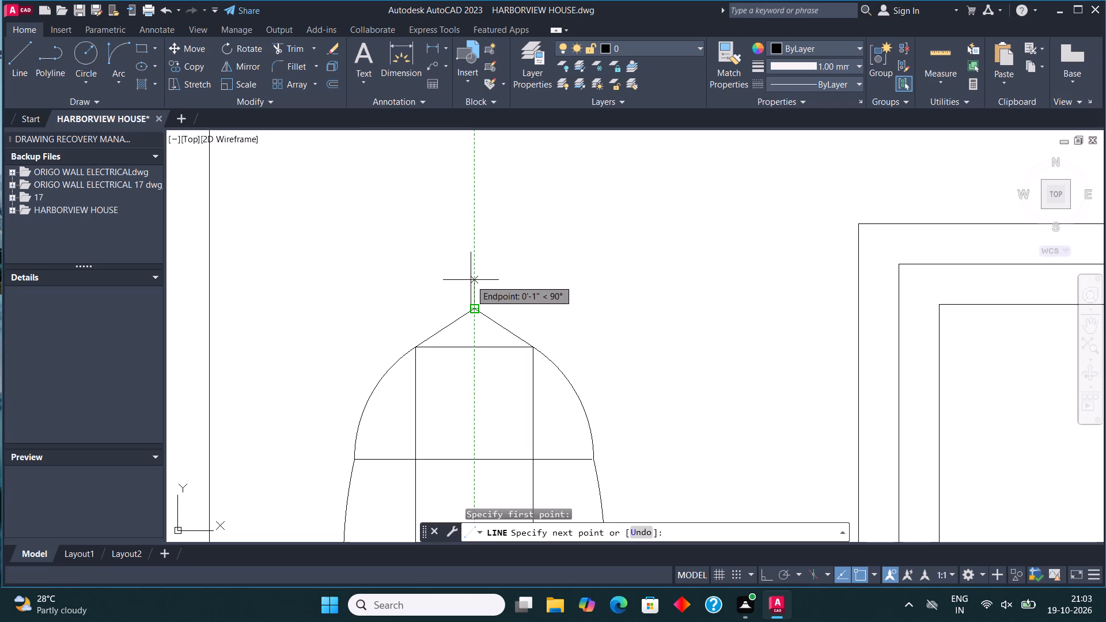
pyautogui.click(471, 280)
pyautogui.press('Escape')
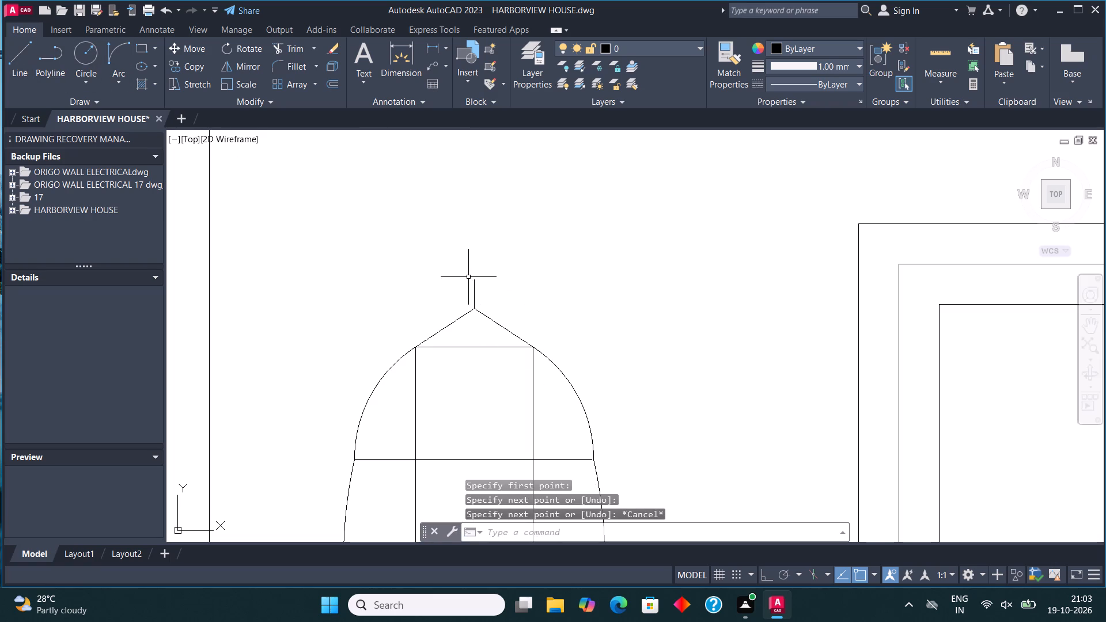
# Draw a small Start, End, Direction arc from the peak to the short vertical line's upper end, bulging left.
pyautogui.click(116, 72)
pyautogui.click(180, 246)
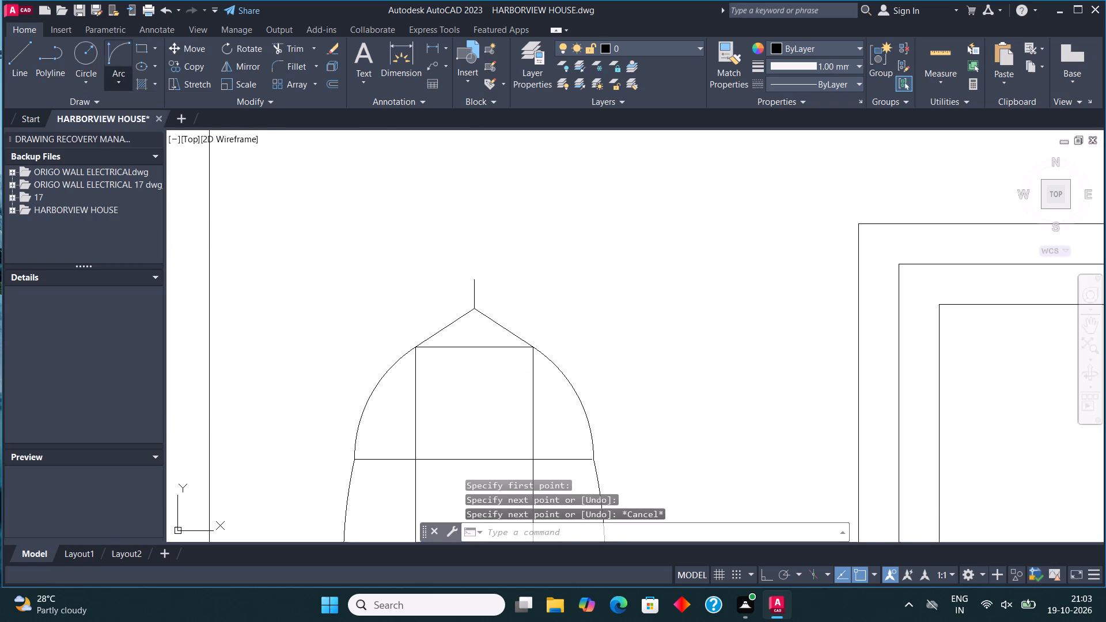
pyautogui.scroll(1, 456, 317)
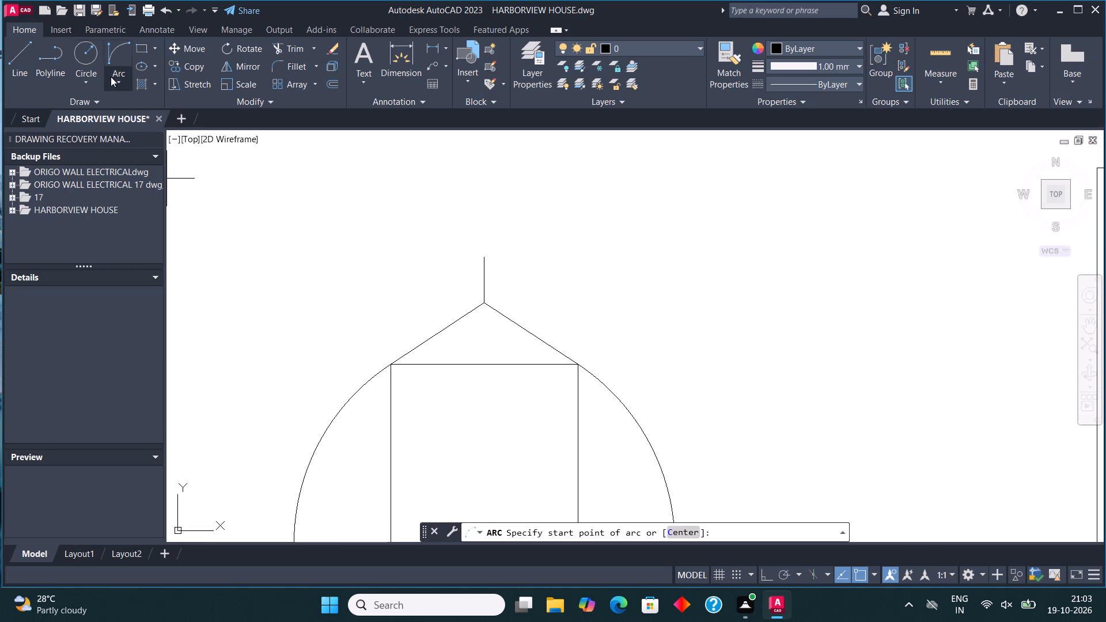
pyautogui.click(116, 77)
pyautogui.click(185, 256)
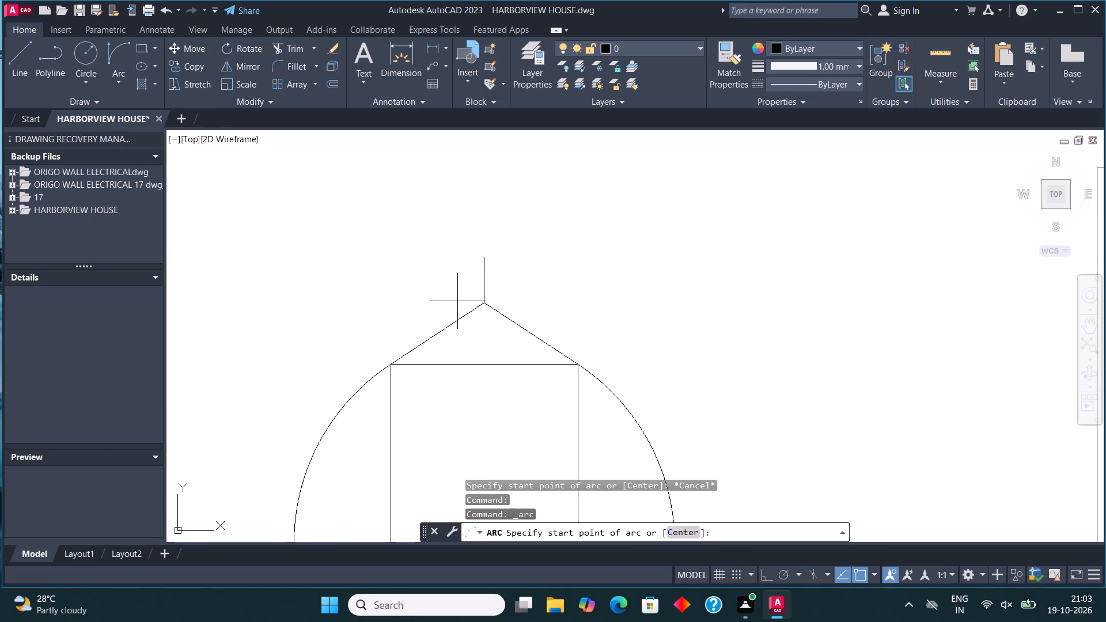
pyautogui.click(484, 297)
pyautogui.click(484, 261)
pyautogui.click(453, 252)
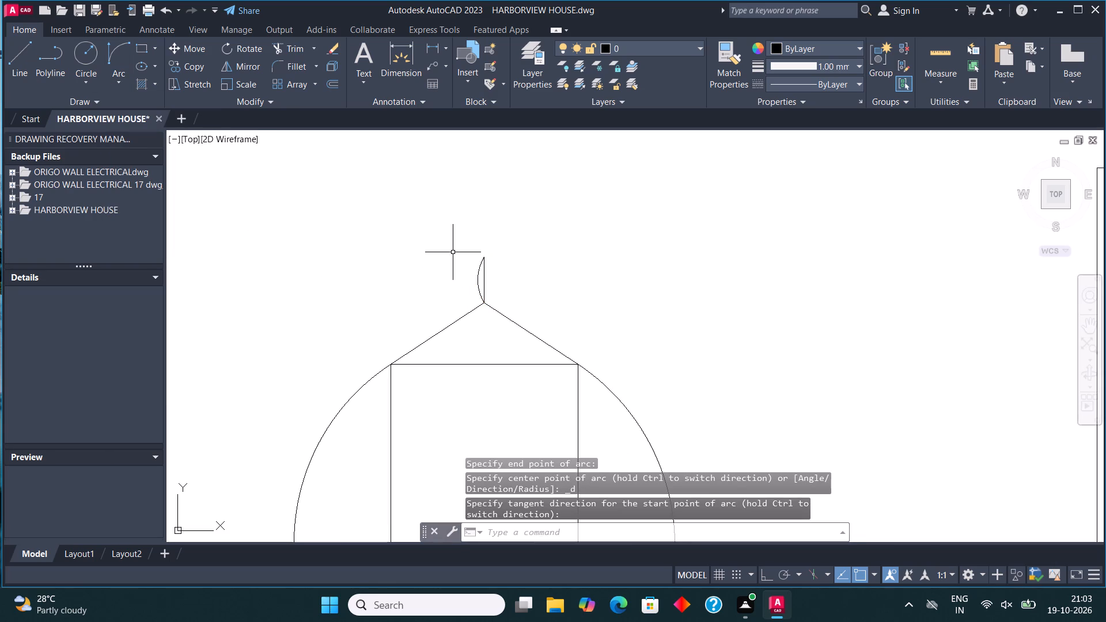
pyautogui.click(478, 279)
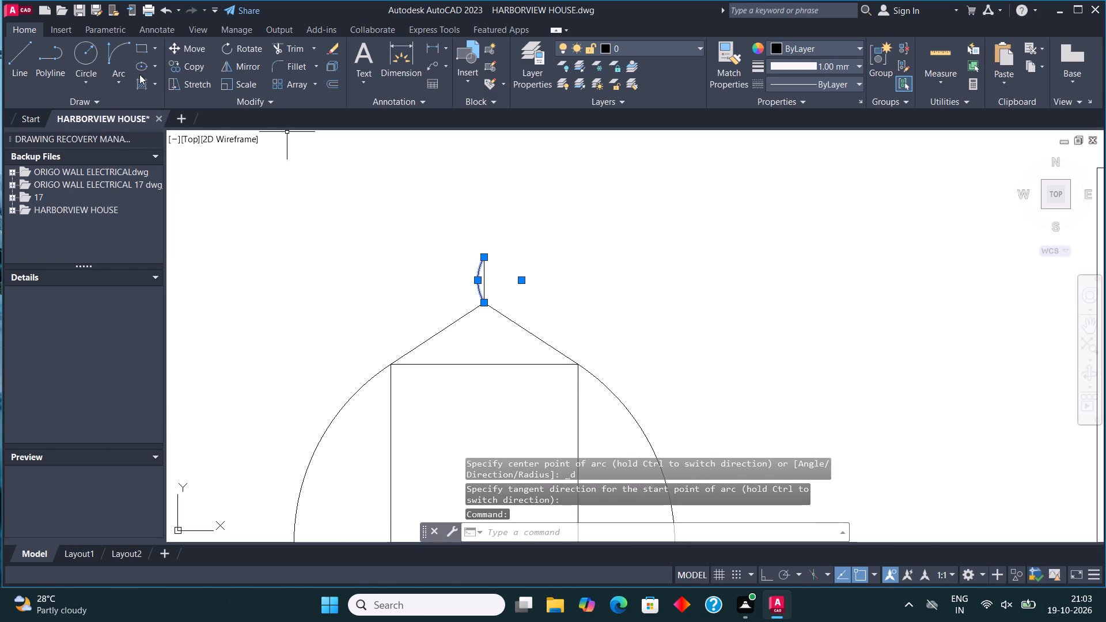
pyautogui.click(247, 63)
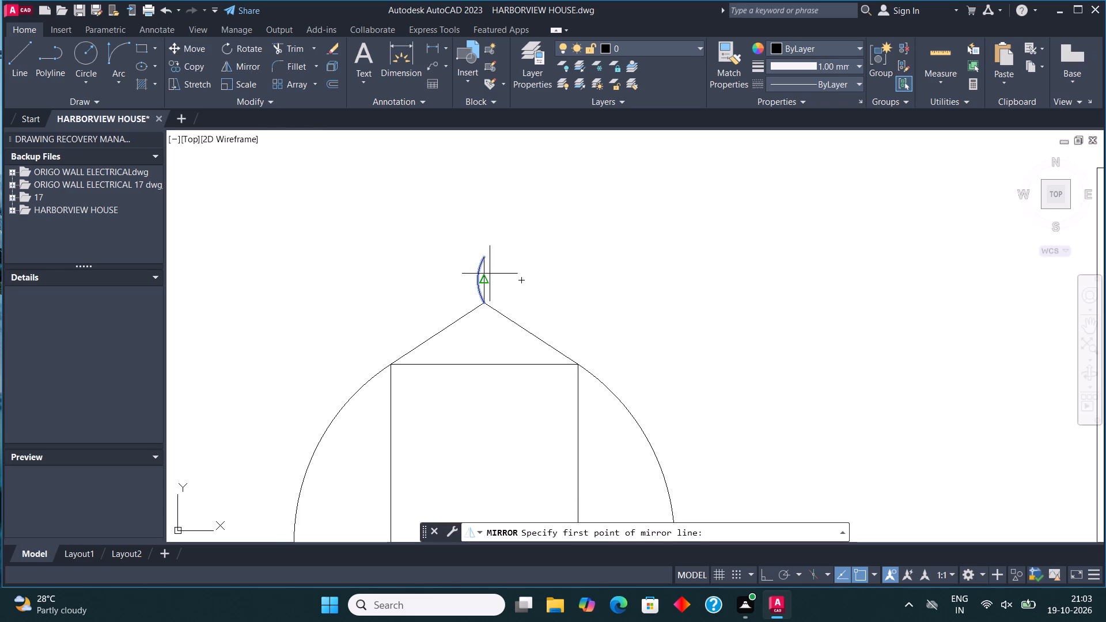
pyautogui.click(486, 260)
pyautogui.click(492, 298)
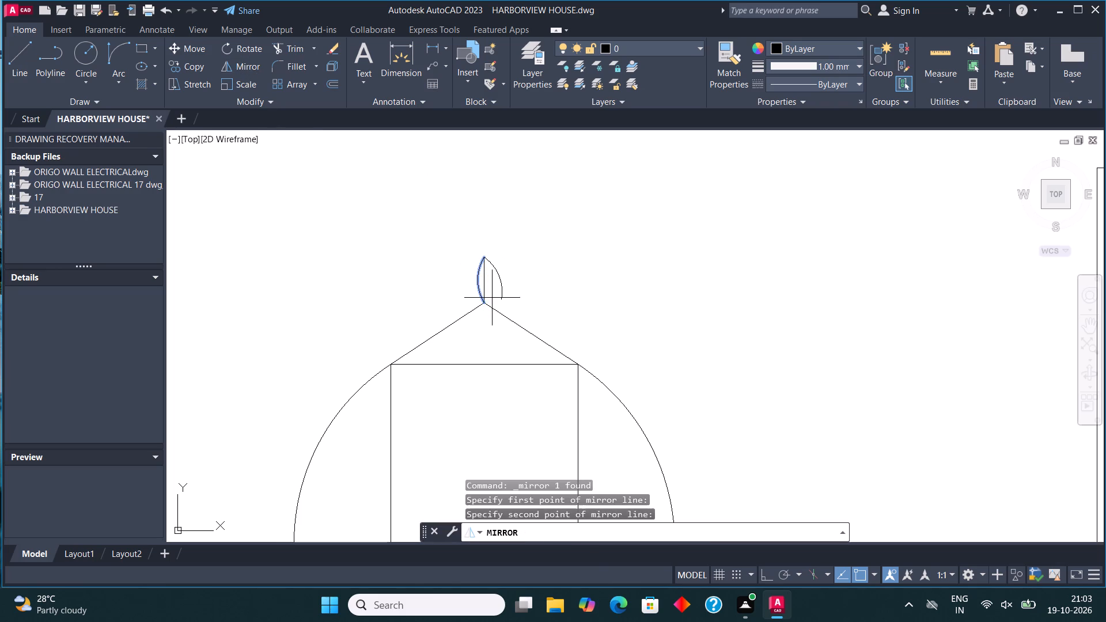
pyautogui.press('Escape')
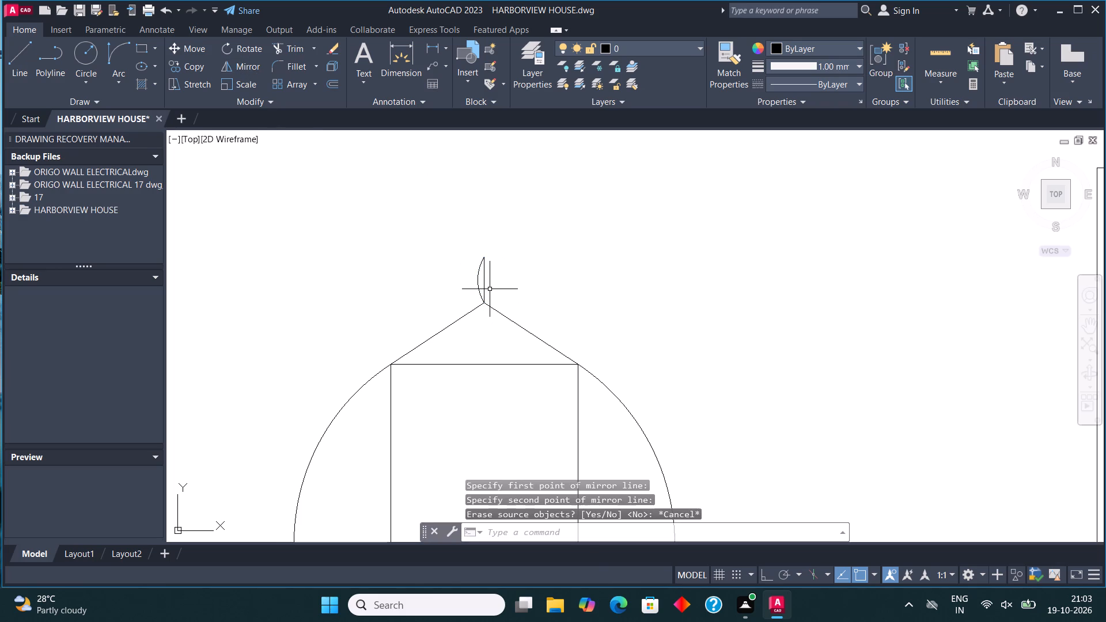
# With Ortho on, mirror the small tip arc about a vertical axis through the wall detail's peak, keeping the original.
pyautogui.click(479, 278)
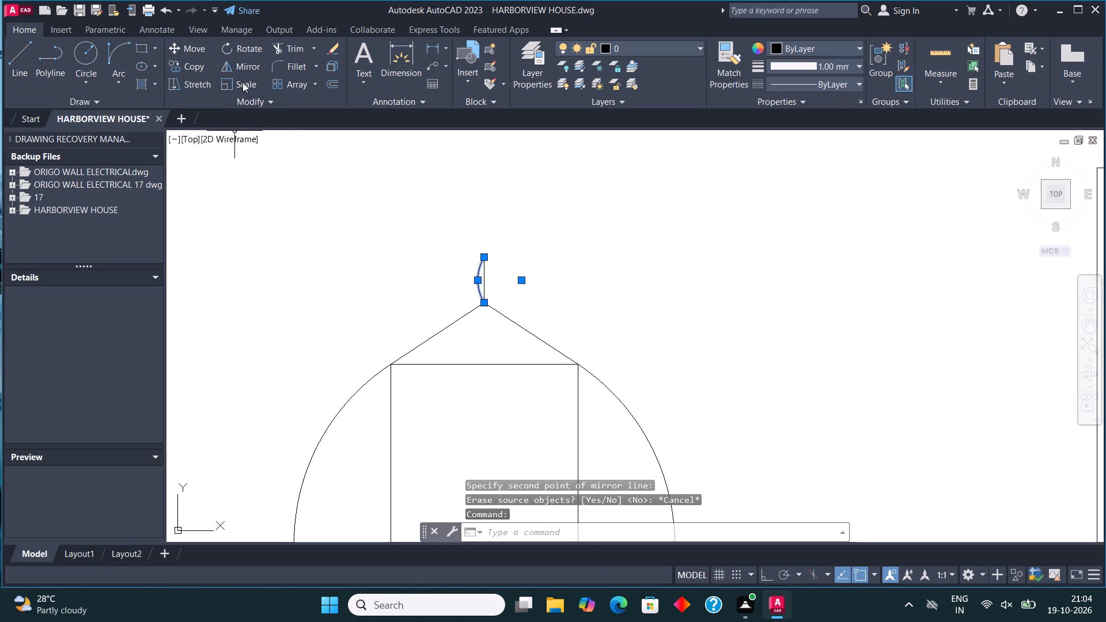
pyautogui.click(246, 65)
pyautogui.click(482, 304)
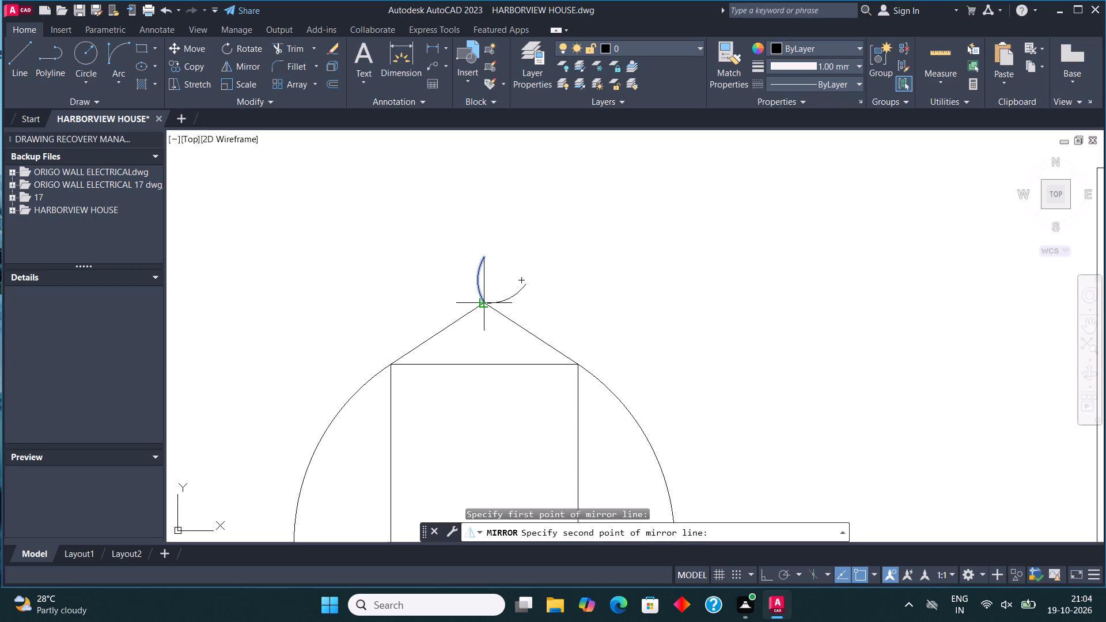
pyautogui.press('F8')
pyautogui.click(498, 208)
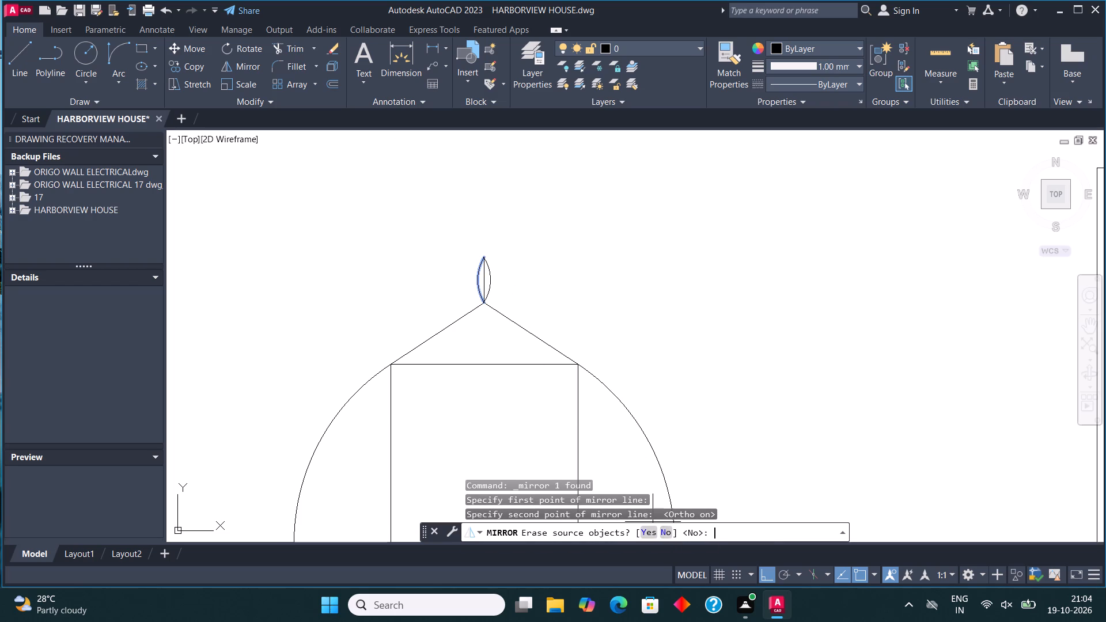
pyautogui.click(669, 527)
# Move the mirrored tip arc so its upper end meets the upper end of the short vertical line.
pyautogui.scroll(4, 478, 265)
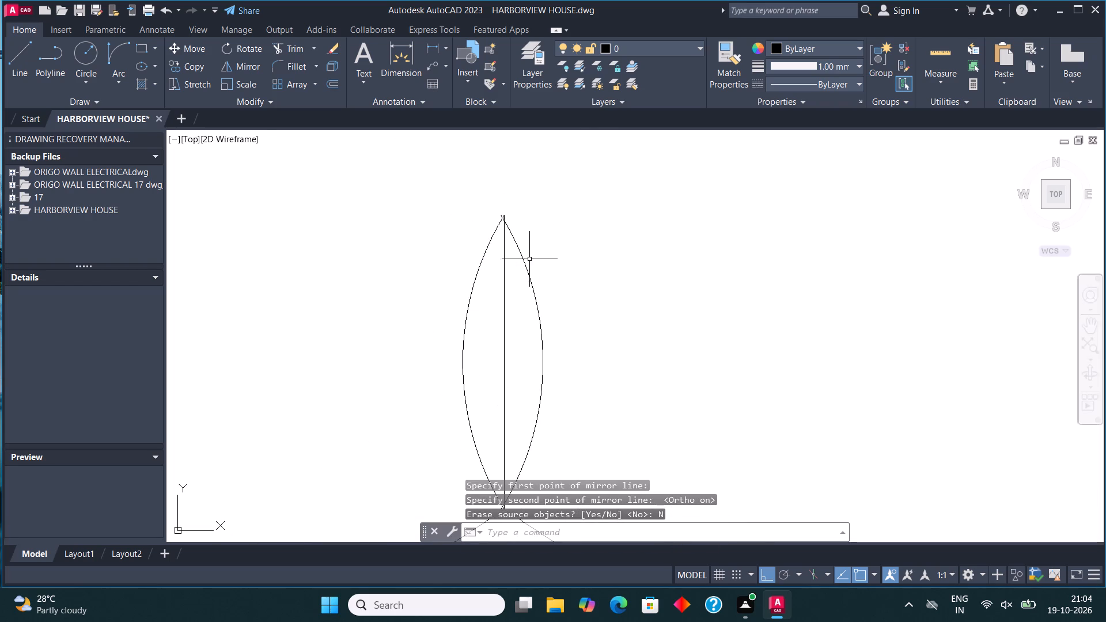
pyautogui.click(521, 255)
pyautogui.scroll(4, 494, 203)
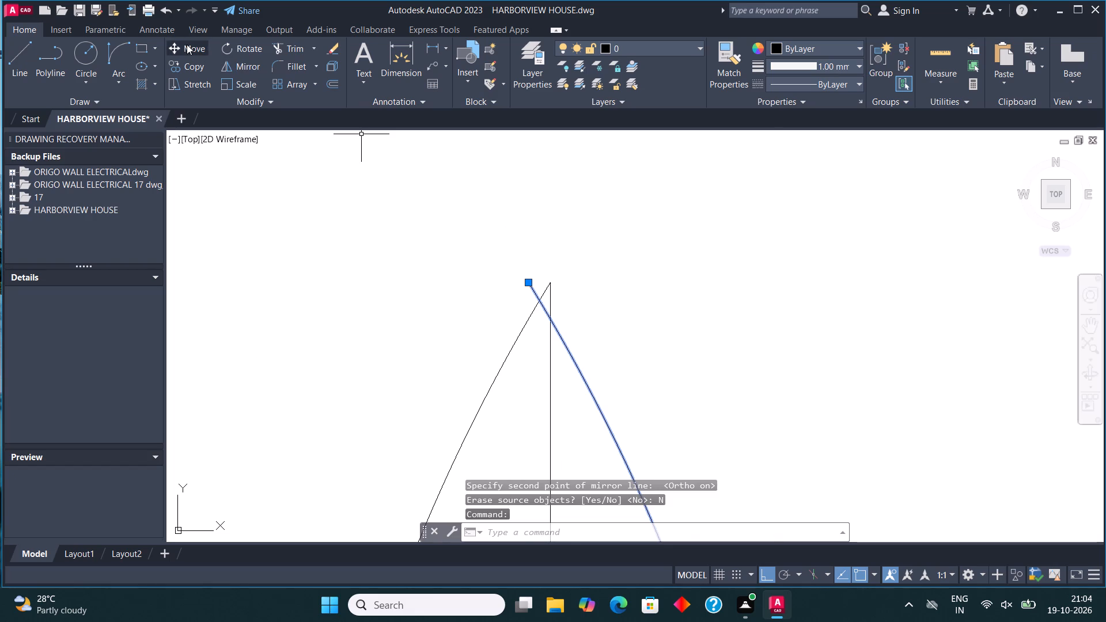
pyautogui.click(187, 45)
pyautogui.click(521, 282)
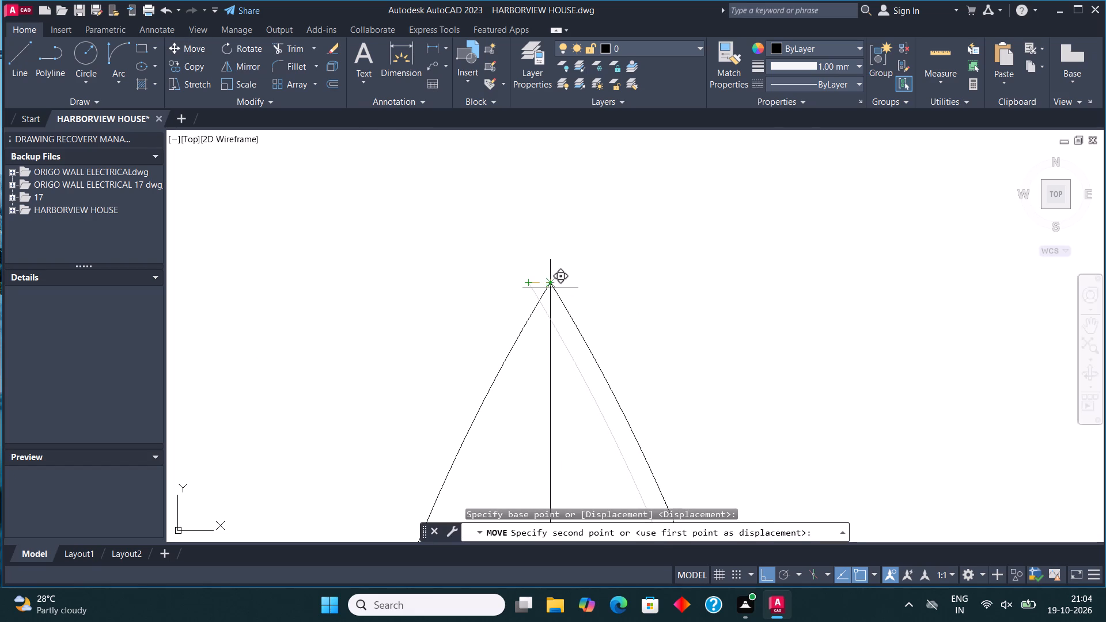
pyautogui.click(550, 287)
# Draw a thin rectangle directly under the wall detail's bottom edge, slightly inset from both bottom corners.
pyautogui.scroll(-3, 505, 229)
pyautogui.scroll(-2, 562, 323)
pyautogui.moveTo(568, 373); pyautogui.dragTo(517, 289, button='middle')
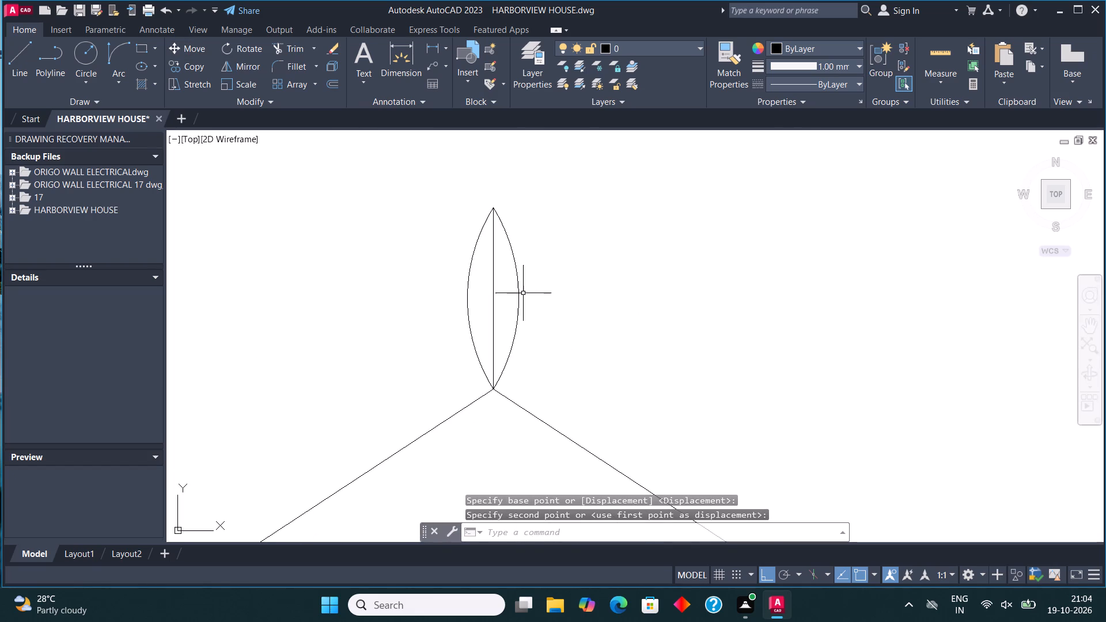
pyautogui.scroll(-6, 524, 305)
pyautogui.scroll(-1, 566, 361)
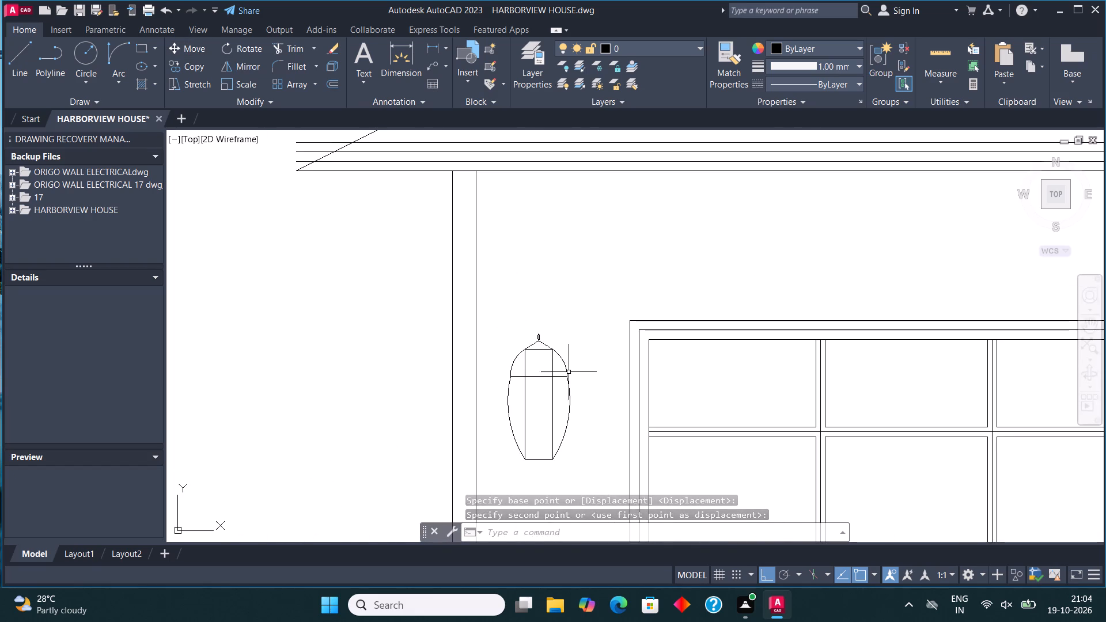
pyautogui.moveTo(563, 365); pyautogui.dragTo(517, 289, button='middle')
pyautogui.scroll(3, 526, 393)
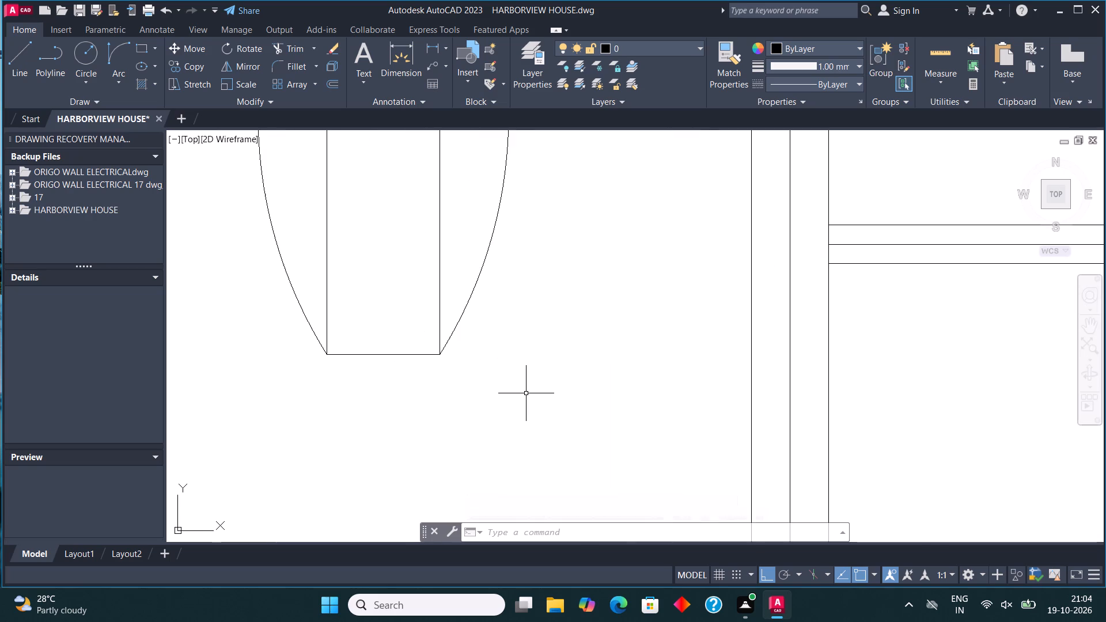
pyautogui.click(138, 45)
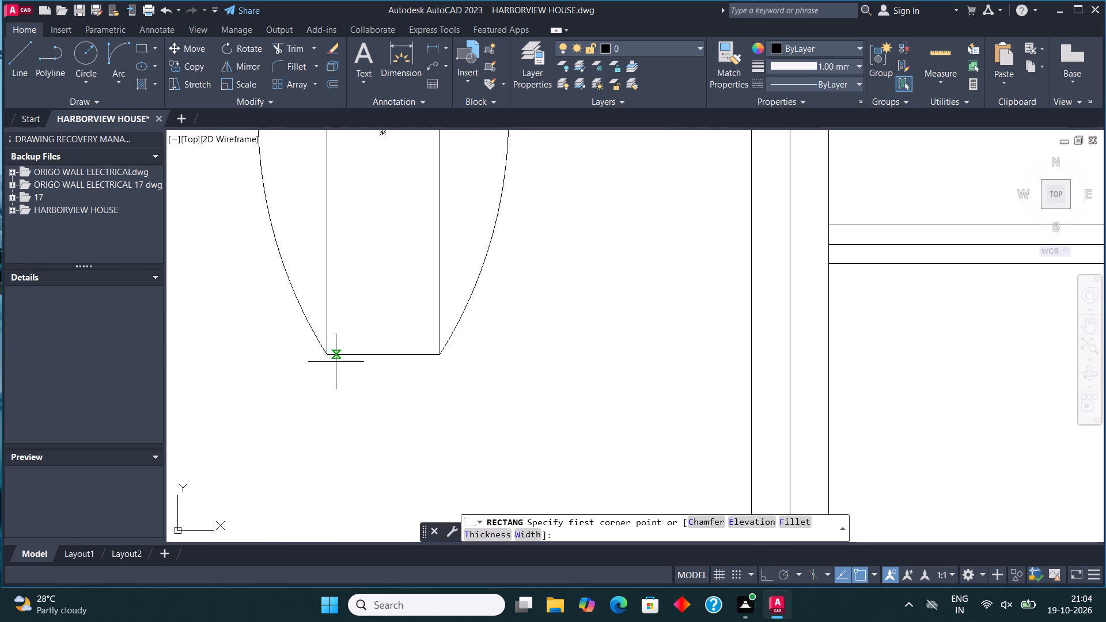
pyautogui.click(339, 358)
pyautogui.click(427, 366)
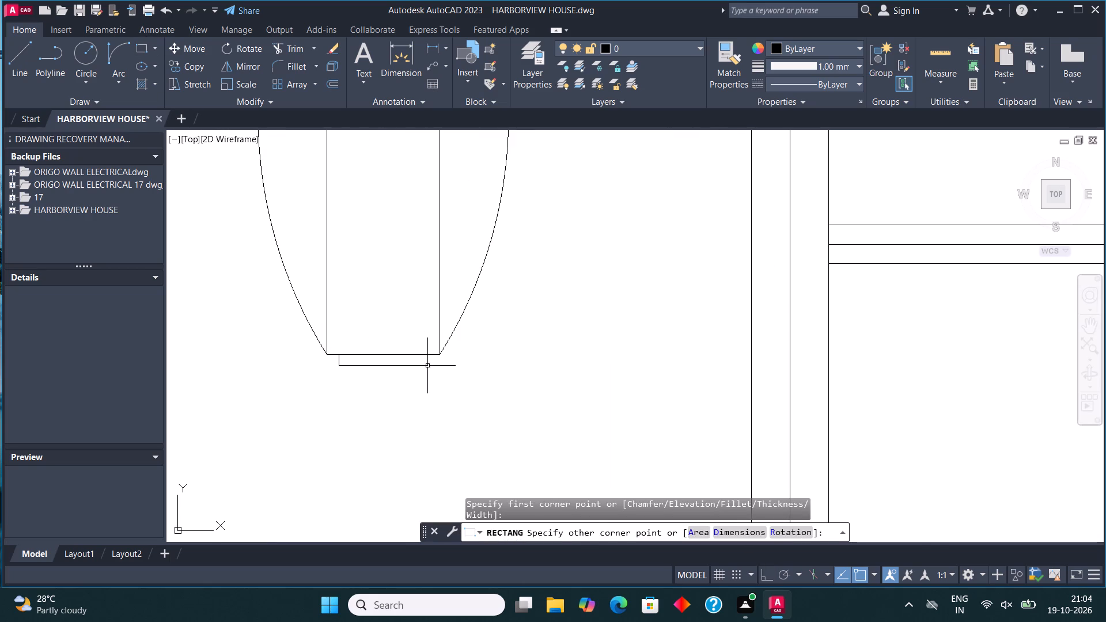
# Trim the upper eave lines' left ends where they project beyond the sloped garage roof line.
pyautogui.scroll(-3, 458, 404)
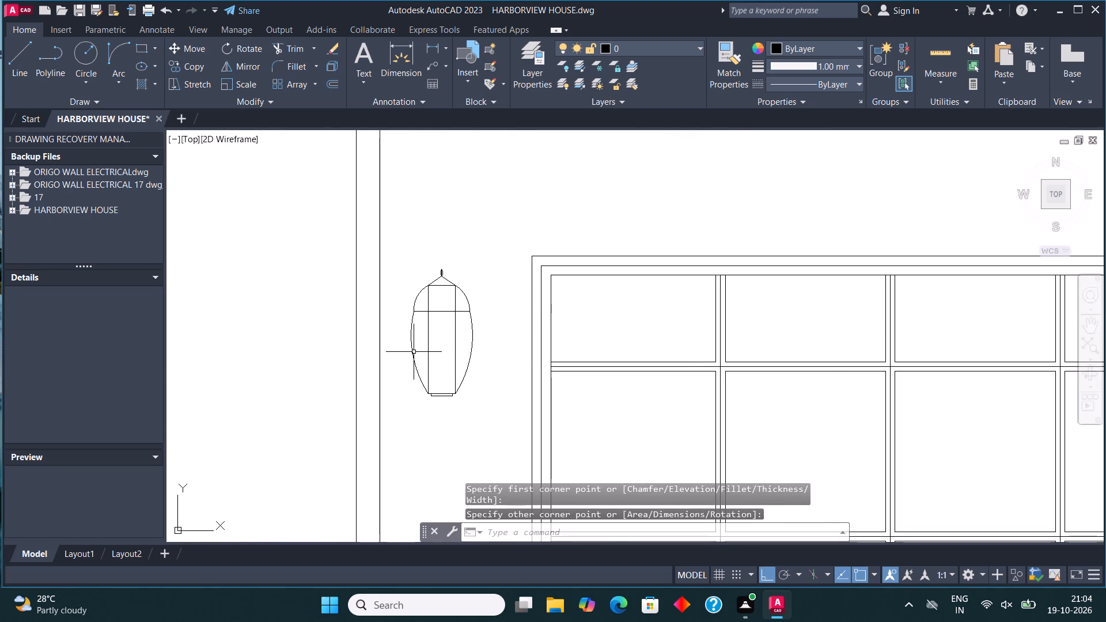
pyautogui.scroll(-3, 437, 386)
pyautogui.scroll(2, 460, 321)
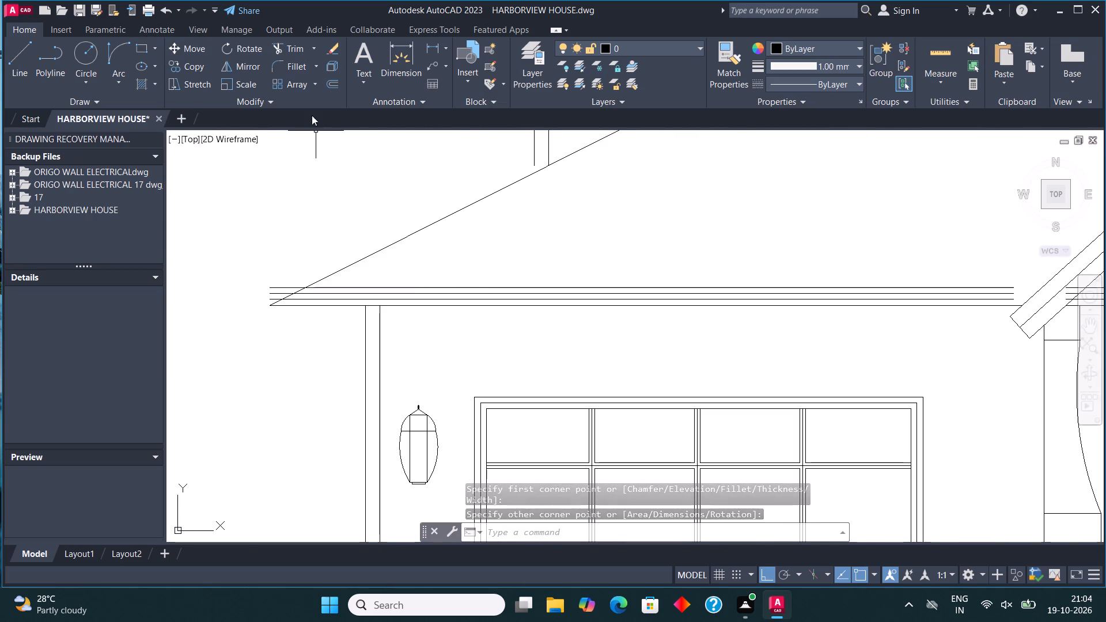
pyautogui.click(296, 47)
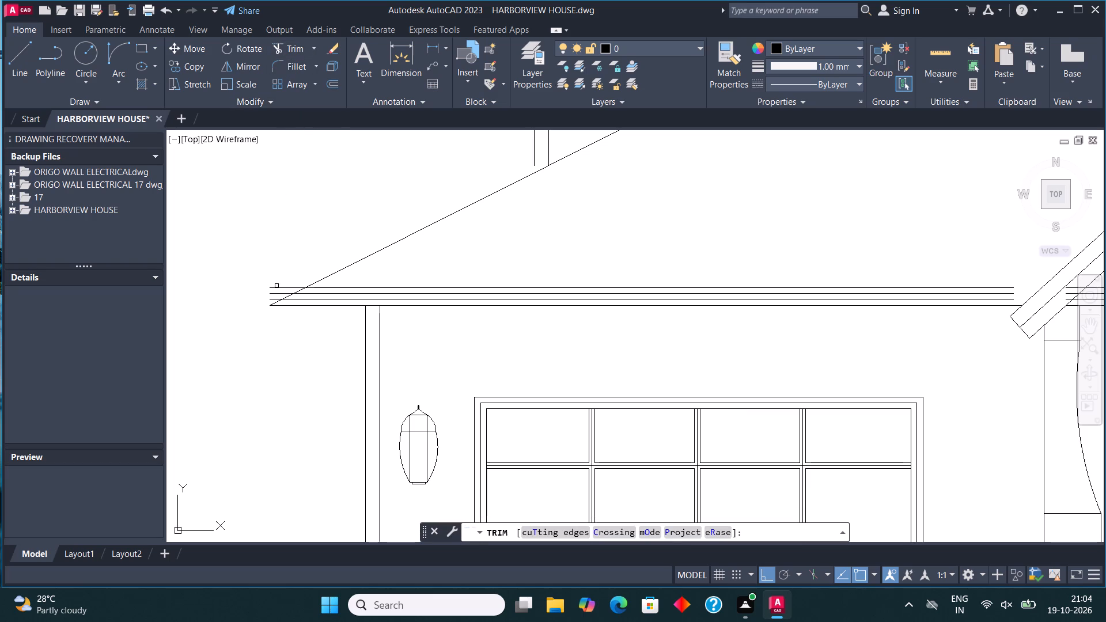
pyautogui.click(272, 301)
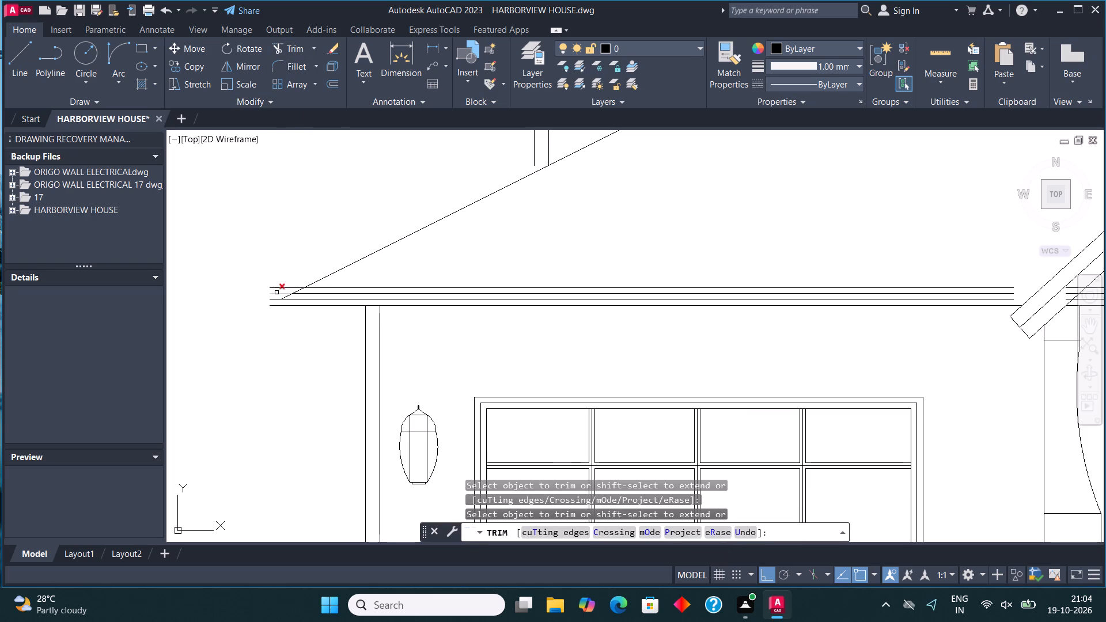
pyautogui.scroll(2, 276, 293)
pyautogui.hotkey('ctrl', 'z')
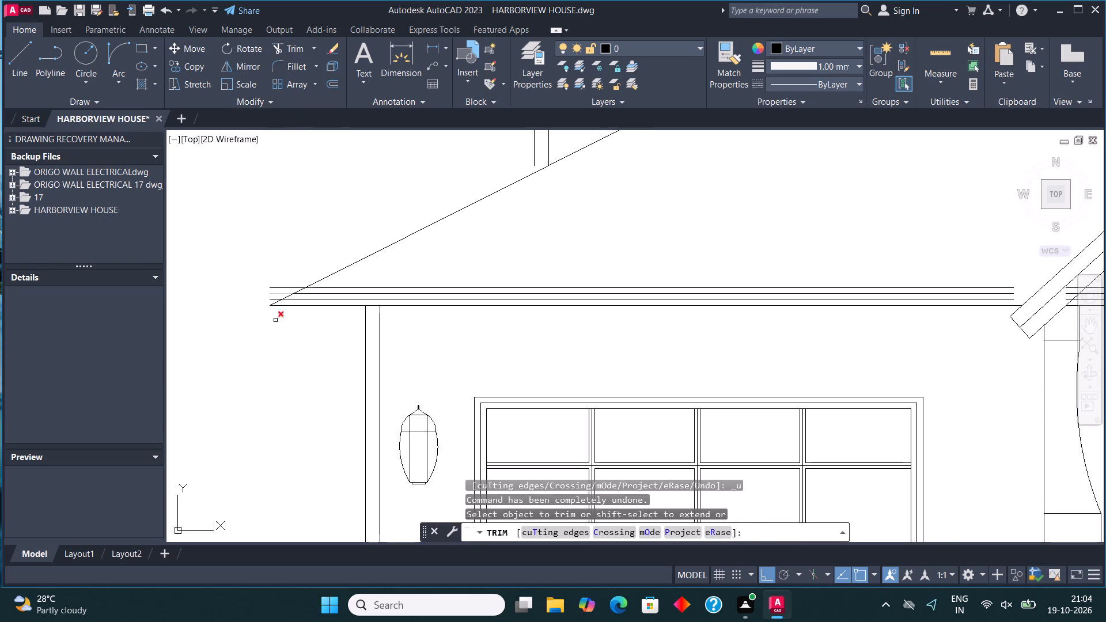
pyautogui.scroll(5, 281, 331)
pyautogui.scroll(-4, 293, 327)
pyautogui.scroll(3, 295, 277)
pyautogui.moveTo(248, 334); pyautogui.dragTo(321, 251)
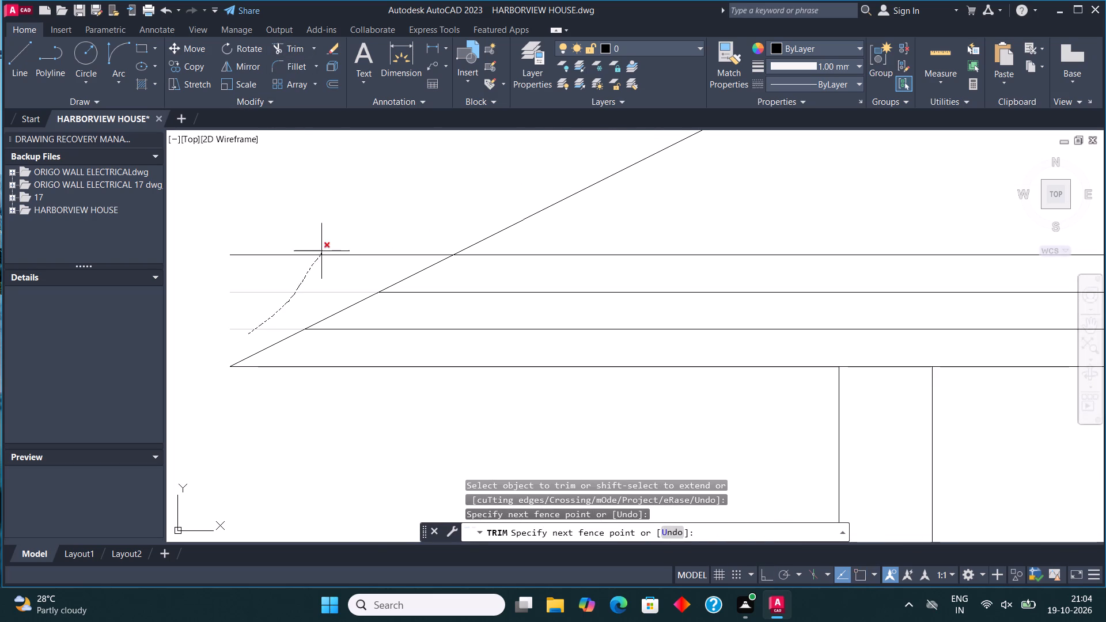
pyautogui.moveTo(321, 251); pyautogui.dragTo(328, 243)
pyautogui.scroll(-5, 357, 290)
pyautogui.scroll(-3, 474, 346)
pyautogui.scroll(4, 668, 338)
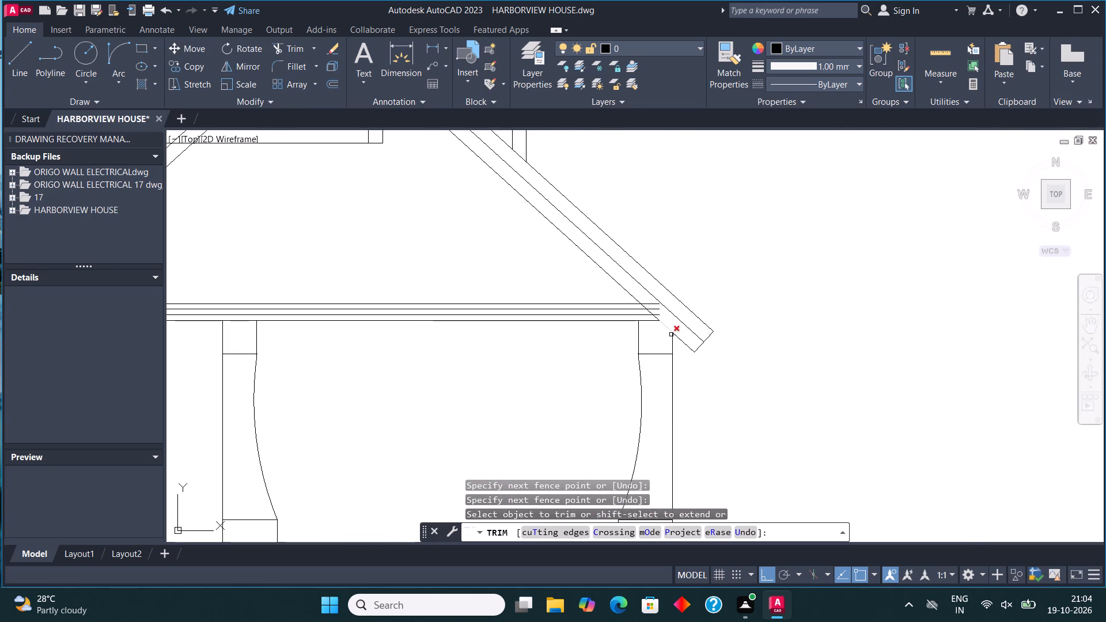
pyautogui.scroll(-5, 702, 397)
pyautogui.scroll(4, 634, 409)
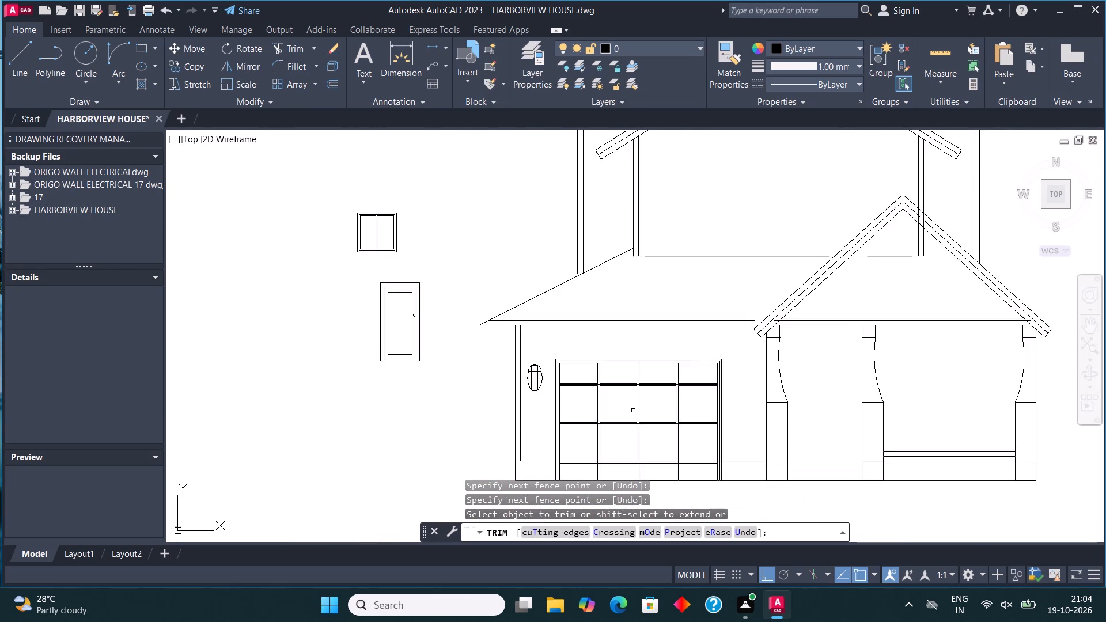
pyautogui.press('Escape')
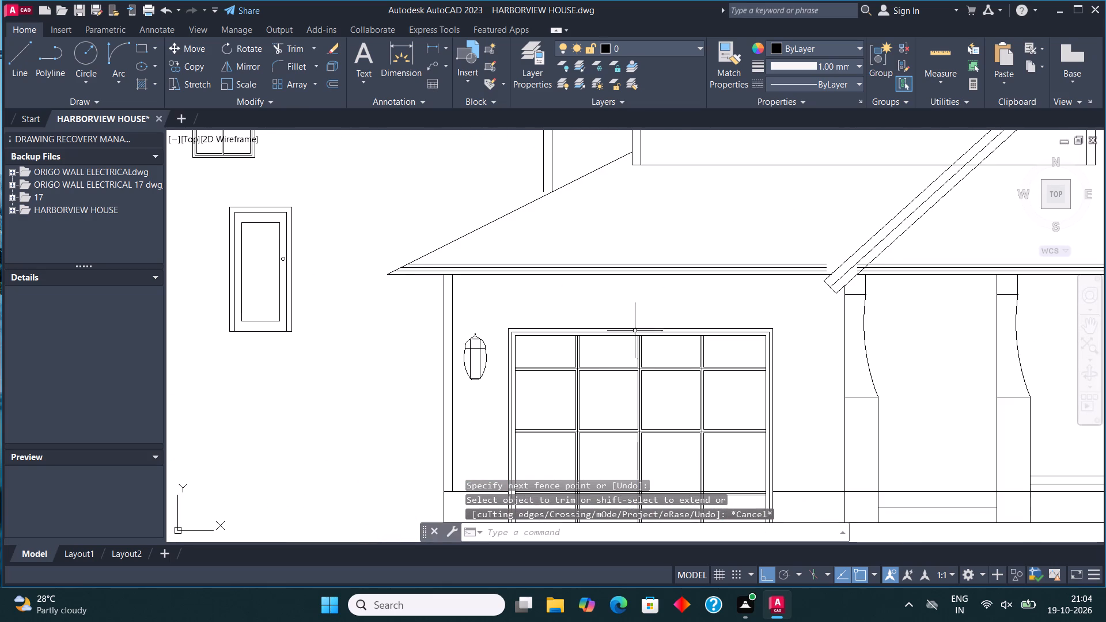
# Extend the three upper garage eave lines into the porch gable's left sloped fascia with horizontal lines about 1'-0" long.
pyautogui.moveTo(640, 295); pyautogui.dragTo(621, 337, button='middle')
pyautogui.scroll(1, 588, 302)
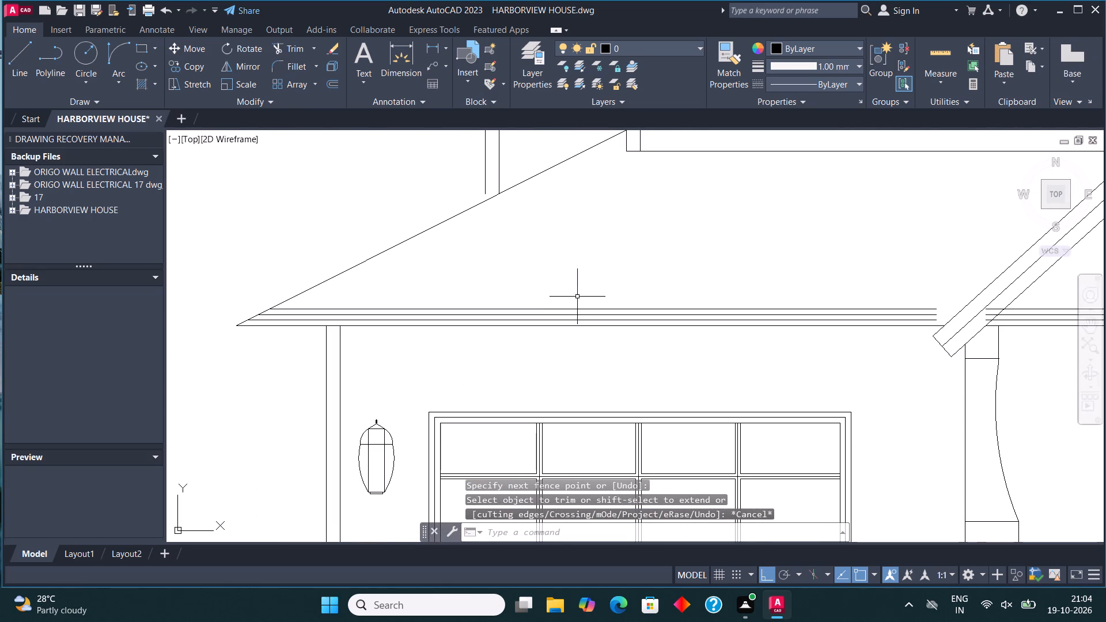
pyautogui.moveTo(671, 298); pyautogui.dragTo(622, 320, button='middle')
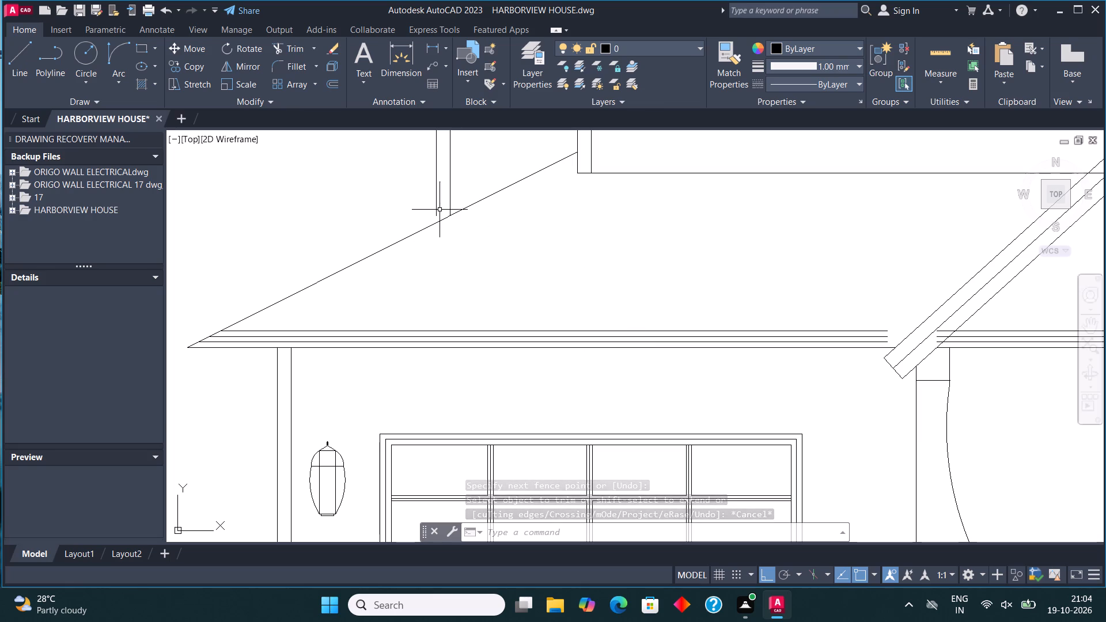
pyautogui.scroll(2, 990, 365)
pyautogui.moveTo(989, 360); pyautogui.dragTo(685, 298, button='middle')
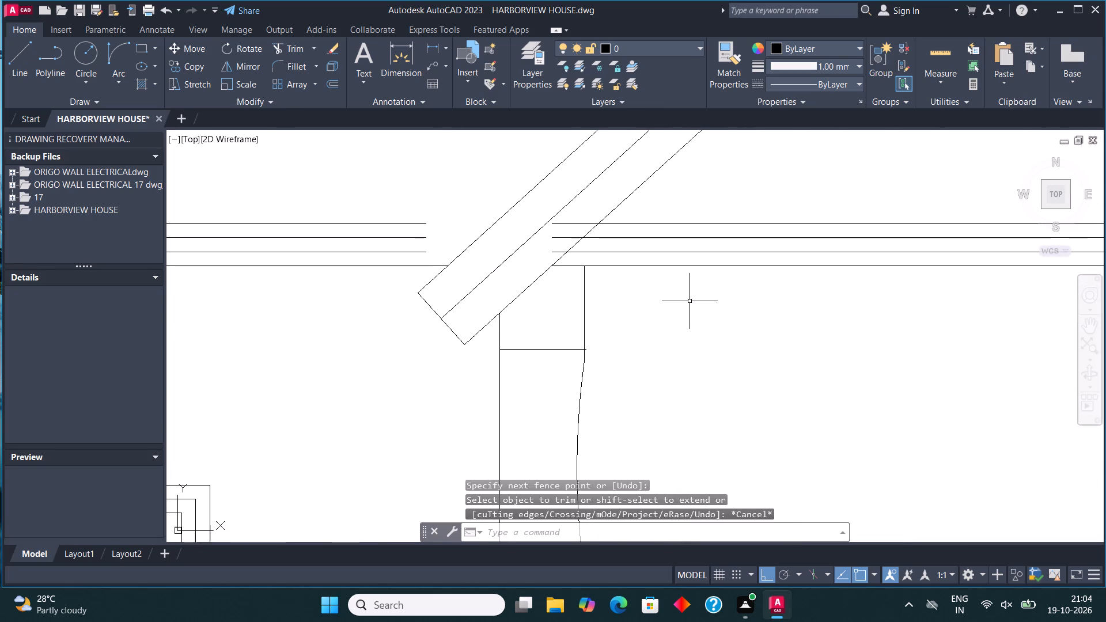
pyautogui.click(21, 52)
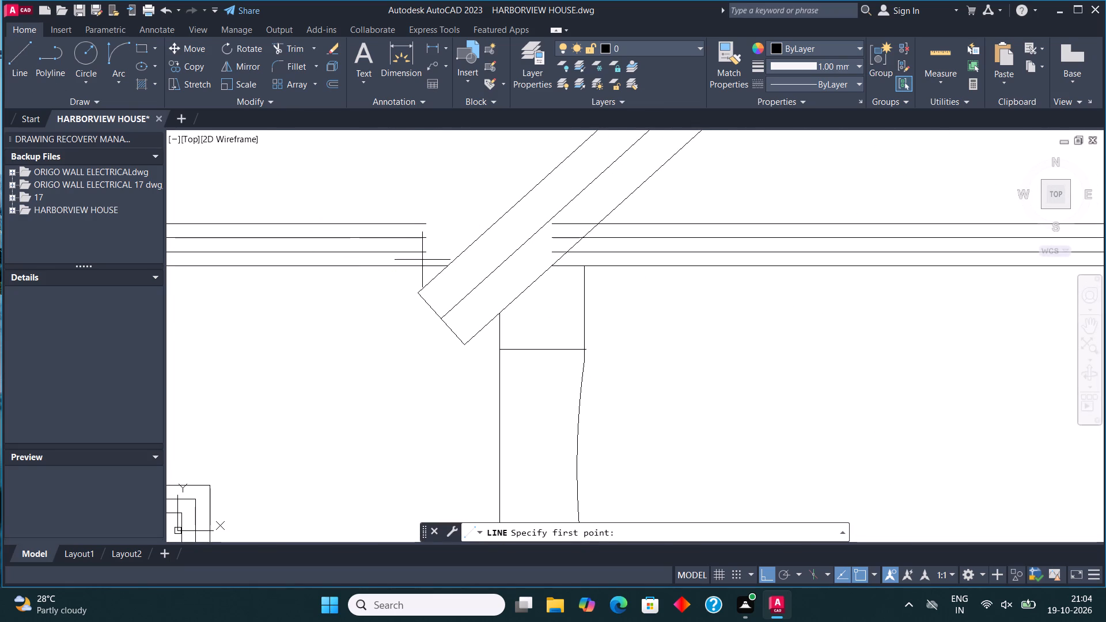
pyautogui.click(427, 252)
pyautogui.click(493, 255)
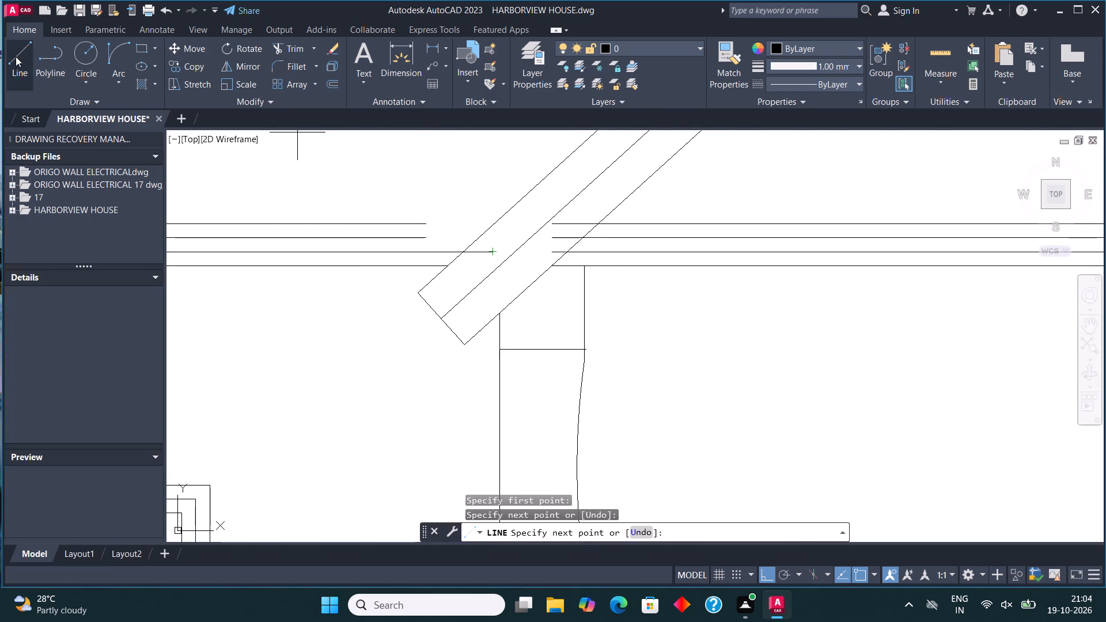
pyautogui.click(20, 60)
pyautogui.click(427, 238)
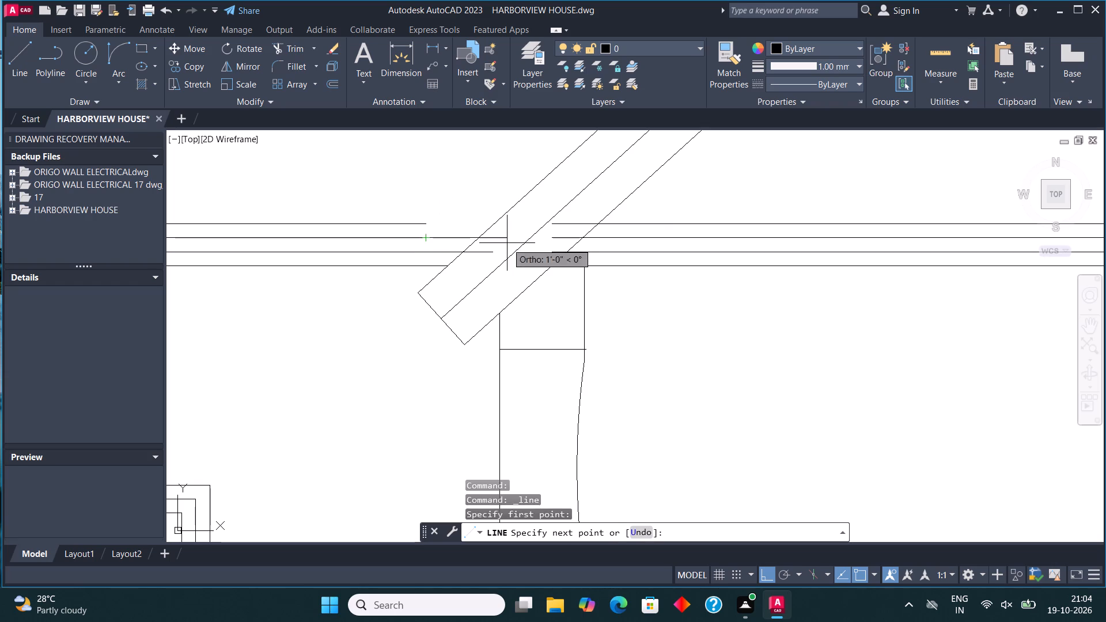
pyautogui.click(507, 243)
pyautogui.click(27, 67)
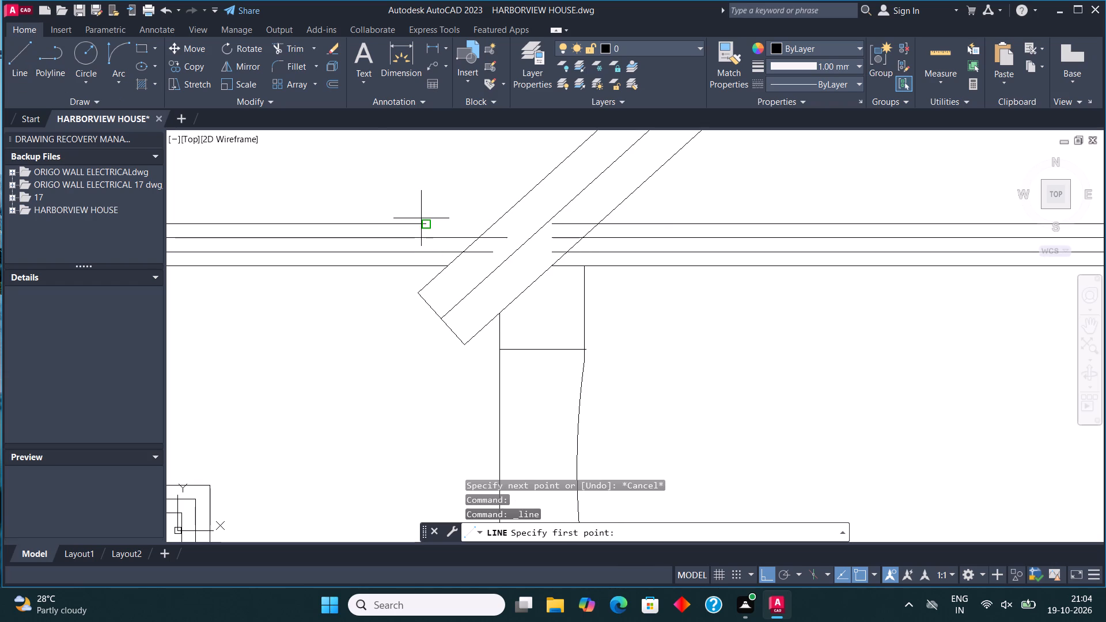
pyautogui.click(423, 219)
pyautogui.click(517, 224)
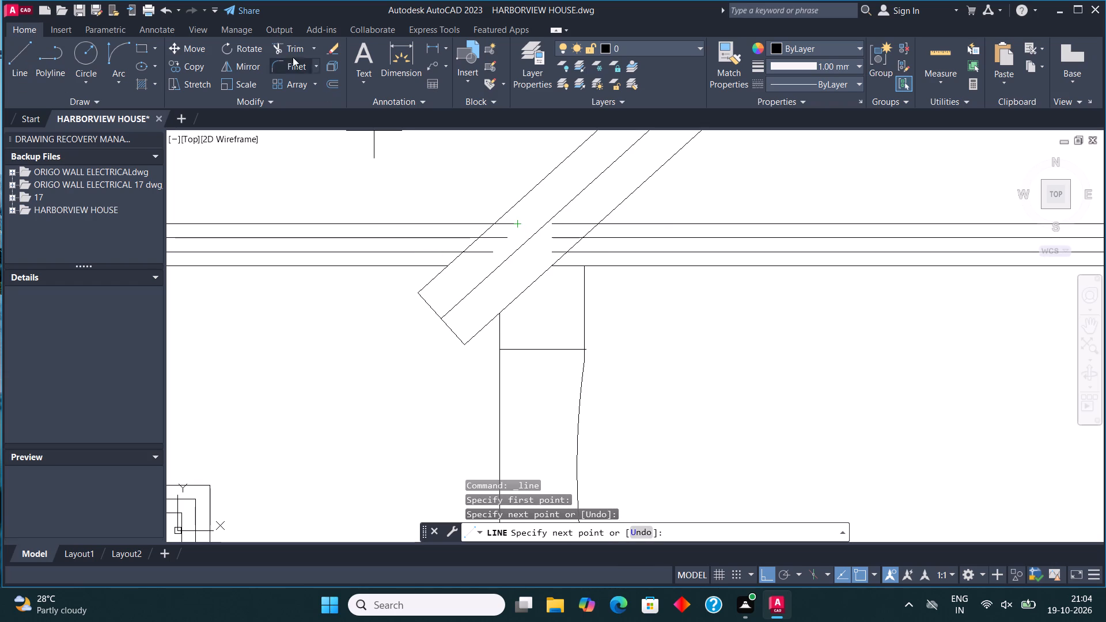
# Trim the eave line segments that run across the porch gable's left sloped fascia.
pyautogui.click(288, 49)
pyautogui.click(481, 256)
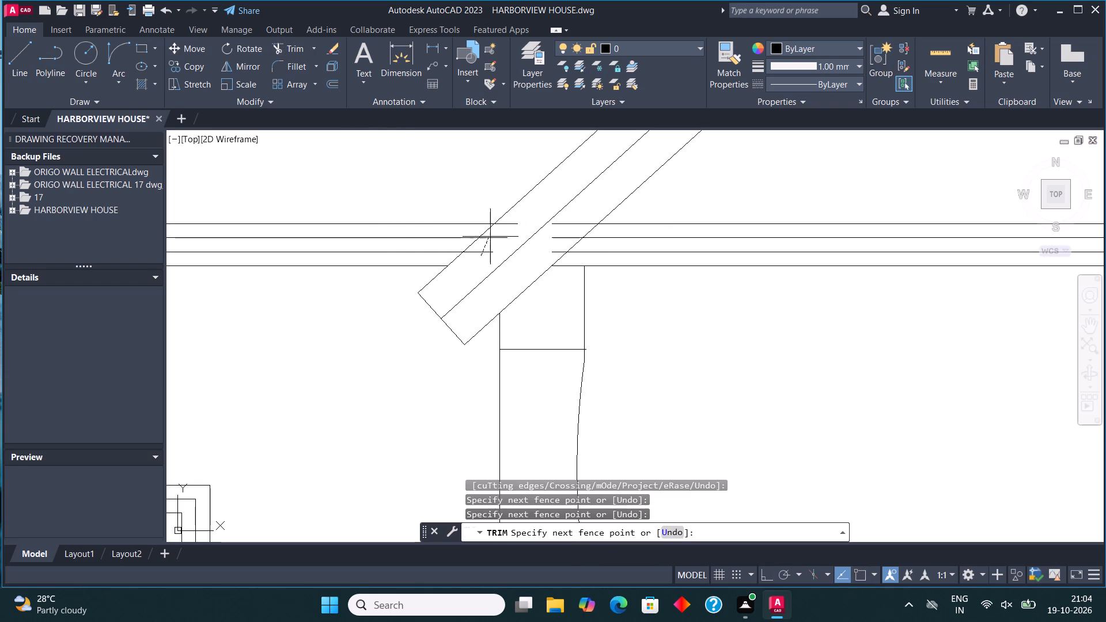
pyautogui.click(518, 218)
pyautogui.click(575, 221)
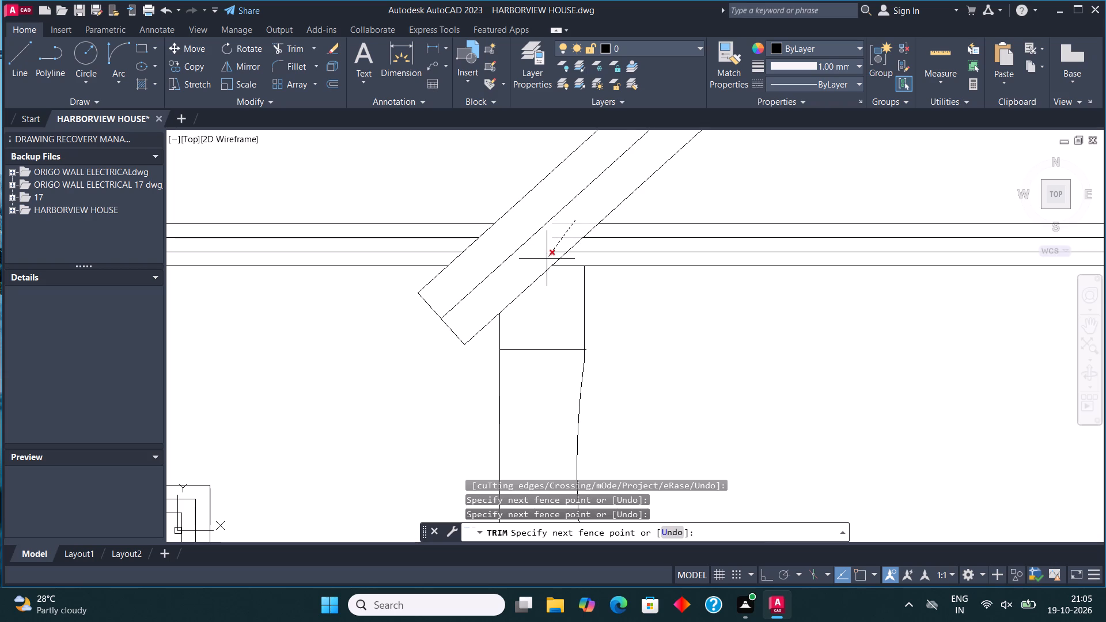
pyautogui.click(548, 261)
# Trim the eave line ends that project into the porch gable's right sloped fascia.
pyautogui.scroll(-3, 484, 272)
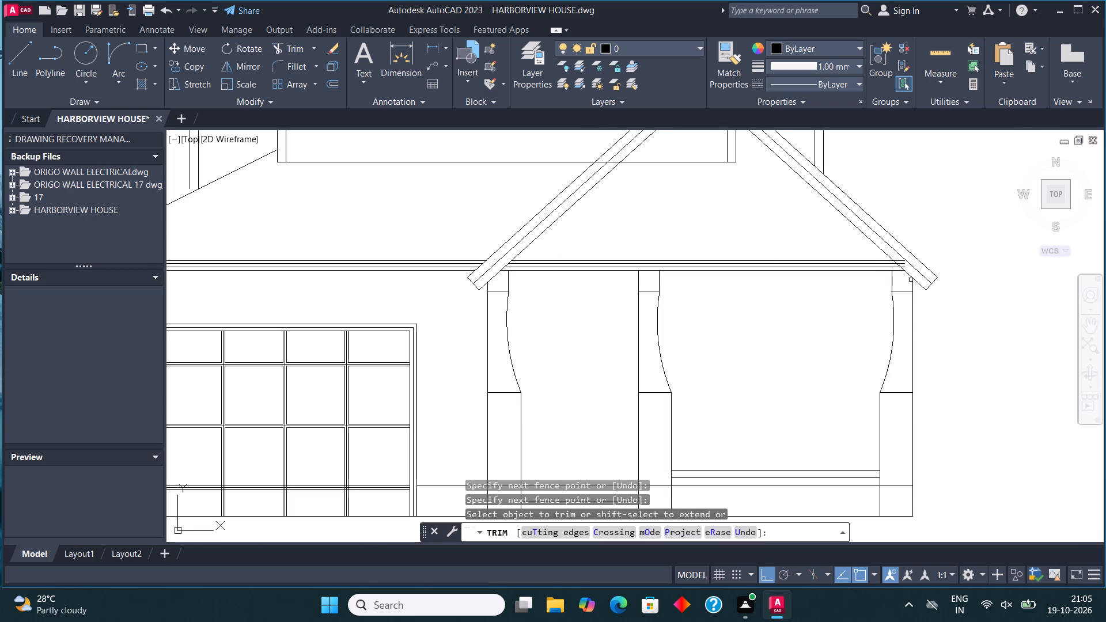
pyautogui.scroll(4, 908, 270)
pyautogui.click(873, 261)
pyautogui.click(841, 208)
pyautogui.scroll(-2, 864, 261)
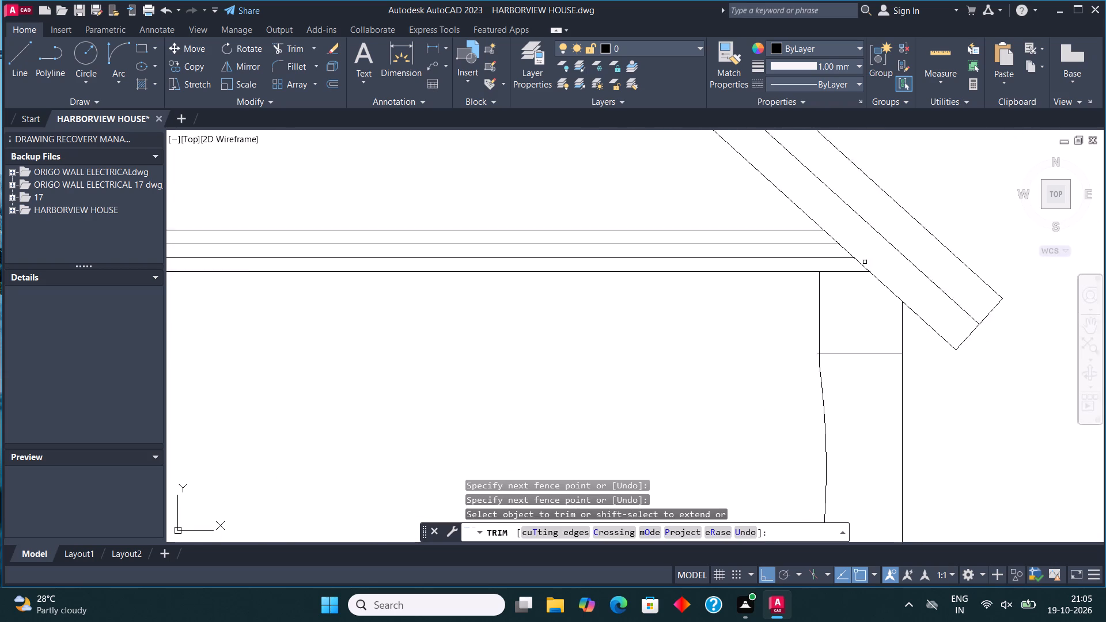
pyautogui.scroll(-2, 865, 262)
pyautogui.press('`')
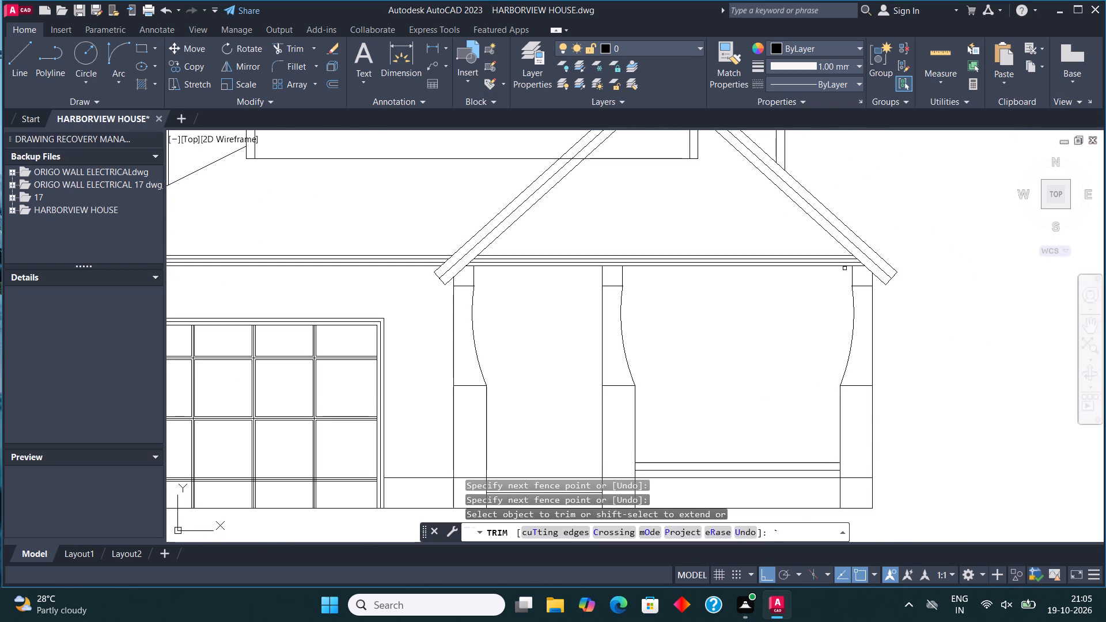
pyautogui.scroll(-1, 876, 327)
pyautogui.press('Escape')
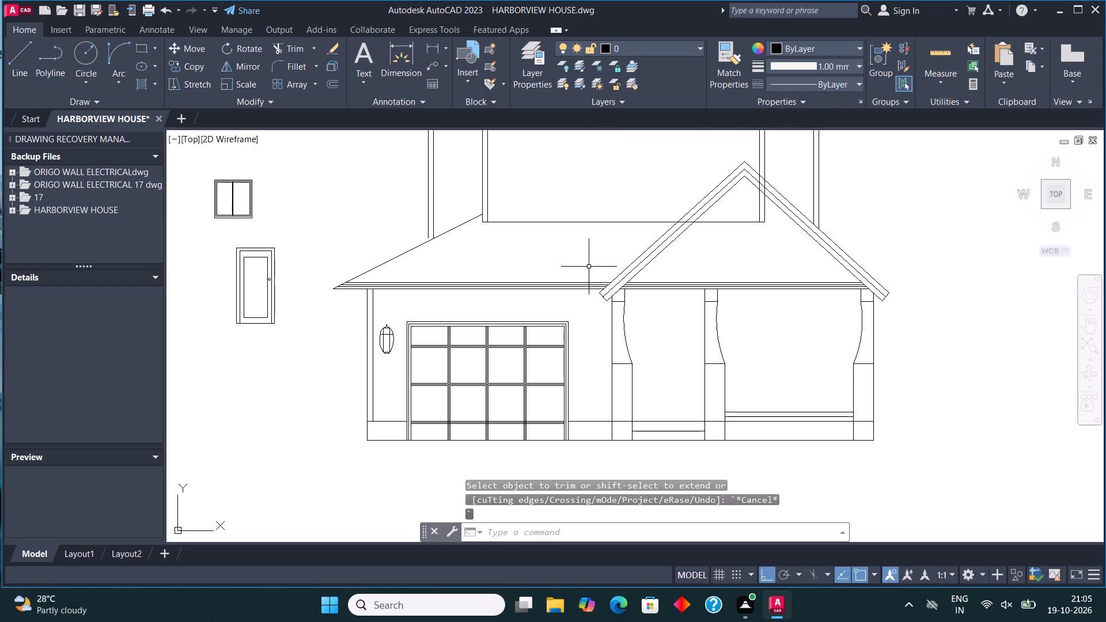
# Draw a small rectangle hanging from the garage eave's lowest line, just right of the wall corner, and narrow it from its right edge.
pyautogui.moveTo(463, 295); pyautogui.dragTo(626, 308, button='middle')
pyautogui.scroll(2, 605, 267)
pyautogui.moveTo(605, 267); pyautogui.dragTo(571, 232, button='middle')
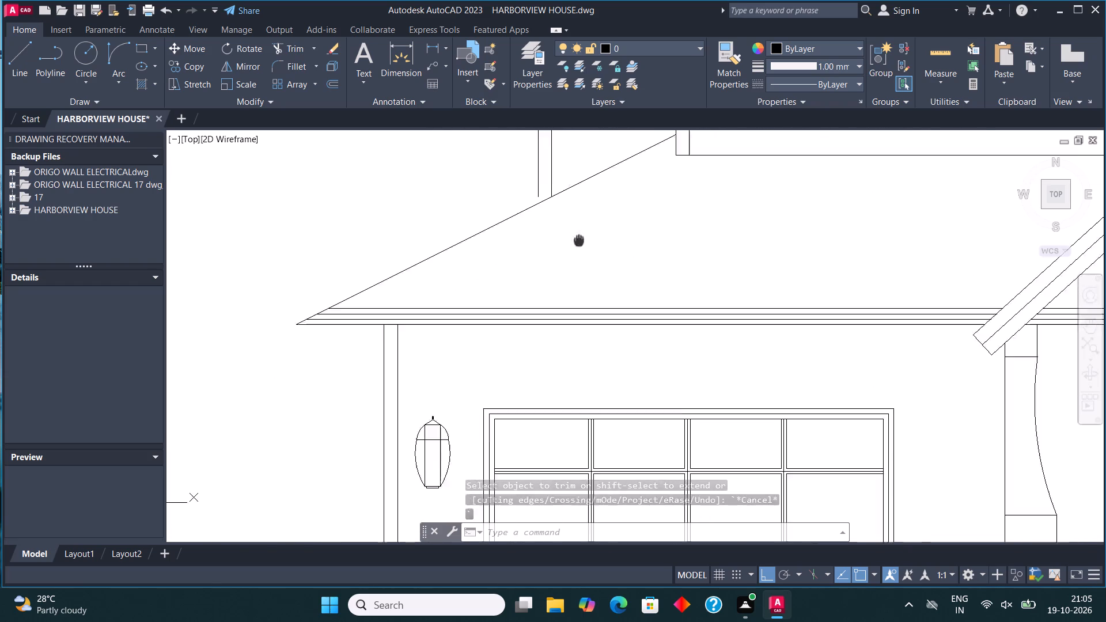
pyautogui.moveTo(571, 232); pyautogui.dragTo(503, 193, button='middle')
pyautogui.click(137, 47)
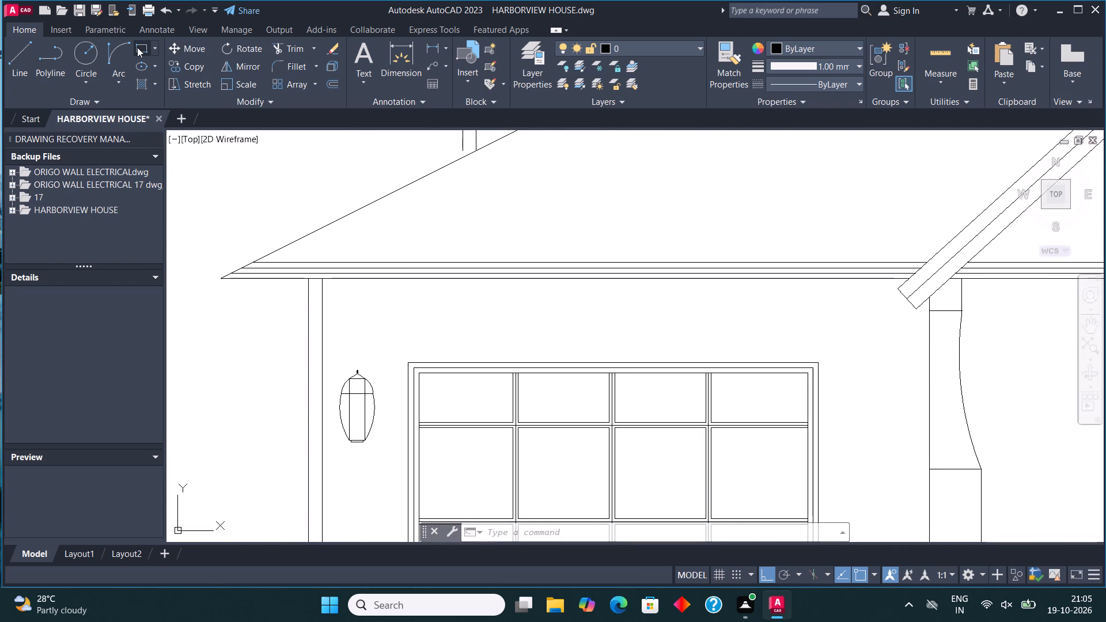
pyautogui.click(381, 283)
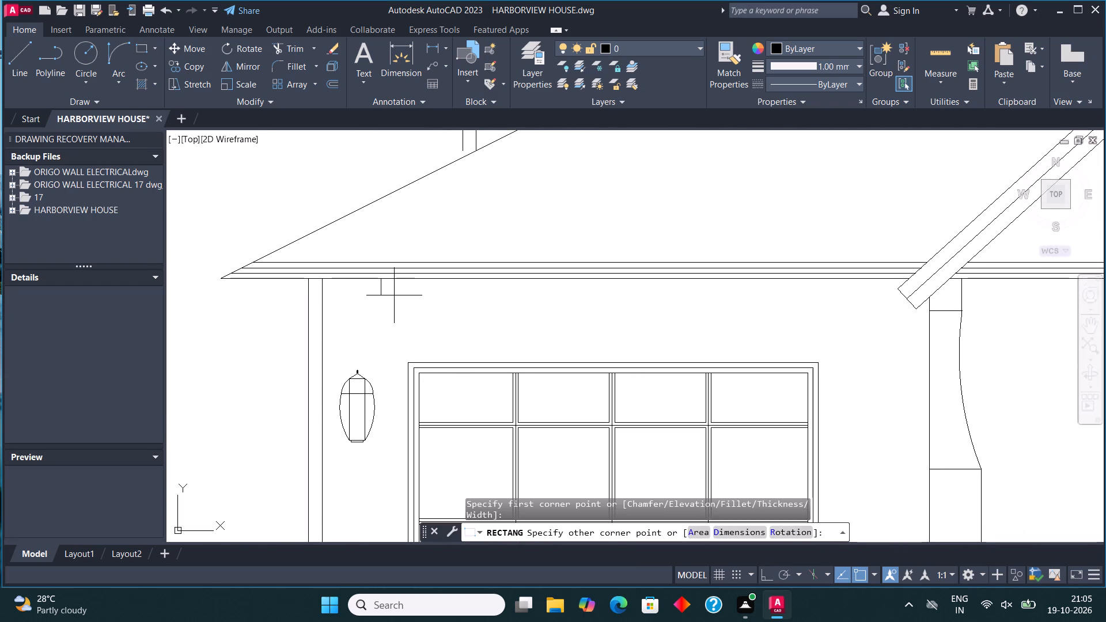
pyautogui.click(396, 290)
pyautogui.scroll(3, 388, 293)
pyautogui.click(384, 281)
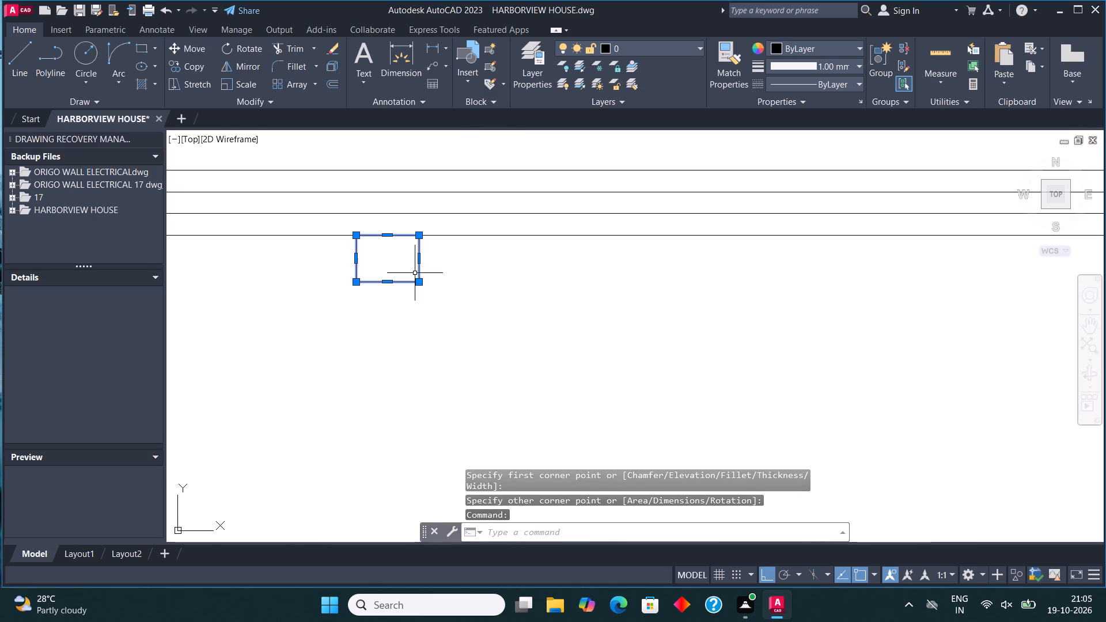
pyautogui.click(421, 259)
pyautogui.click(400, 261)
pyautogui.scroll(-3, 413, 293)
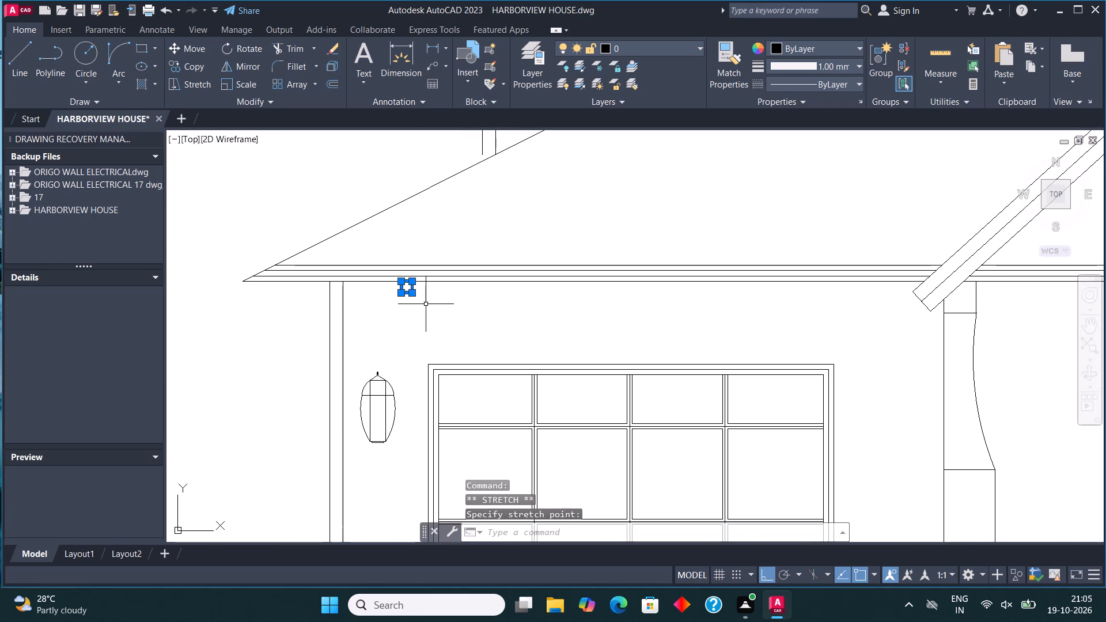
pyautogui.press('Escape')
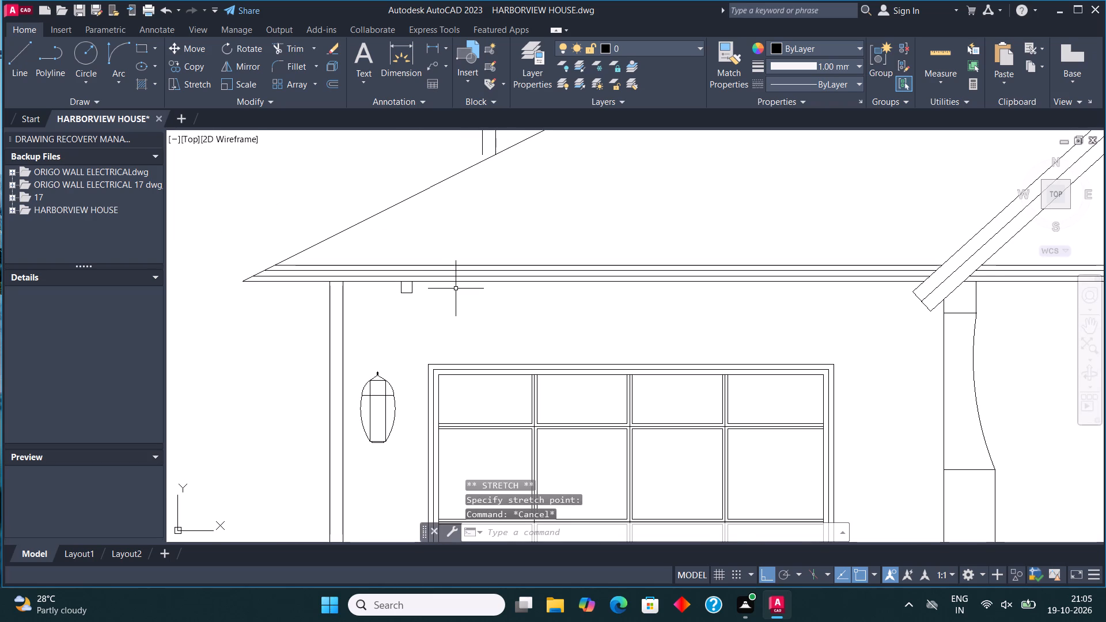
# Draw a downward-bulging arc between the small rectangle's bottom corners and flatten it by raising its midpoint about 1".
pyautogui.scroll(2, 456, 288)
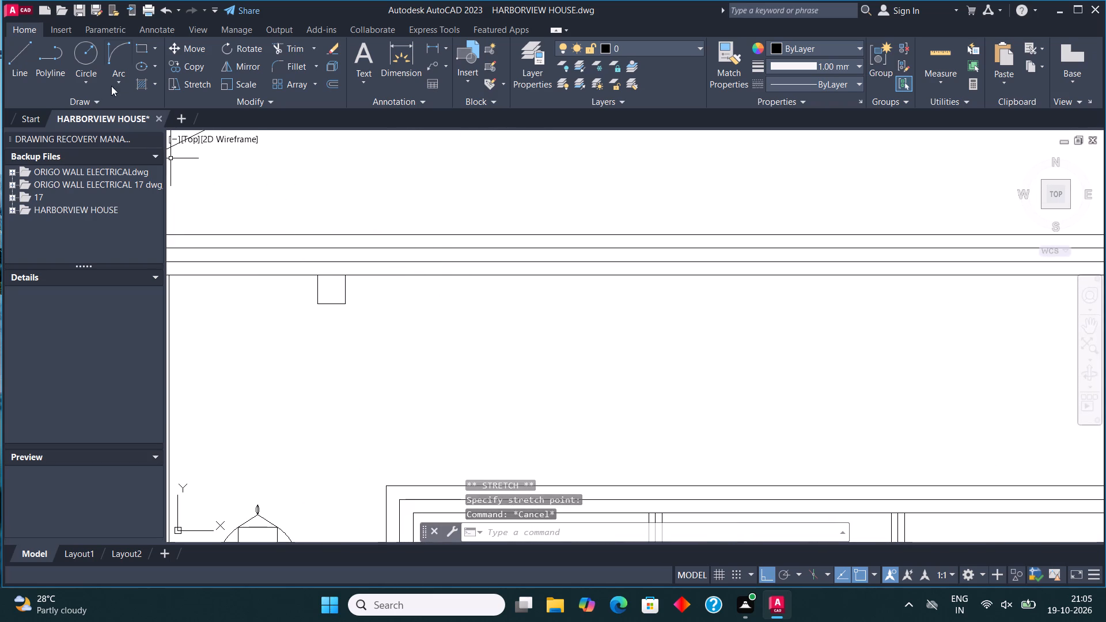
pyautogui.click(111, 75)
pyautogui.click(187, 256)
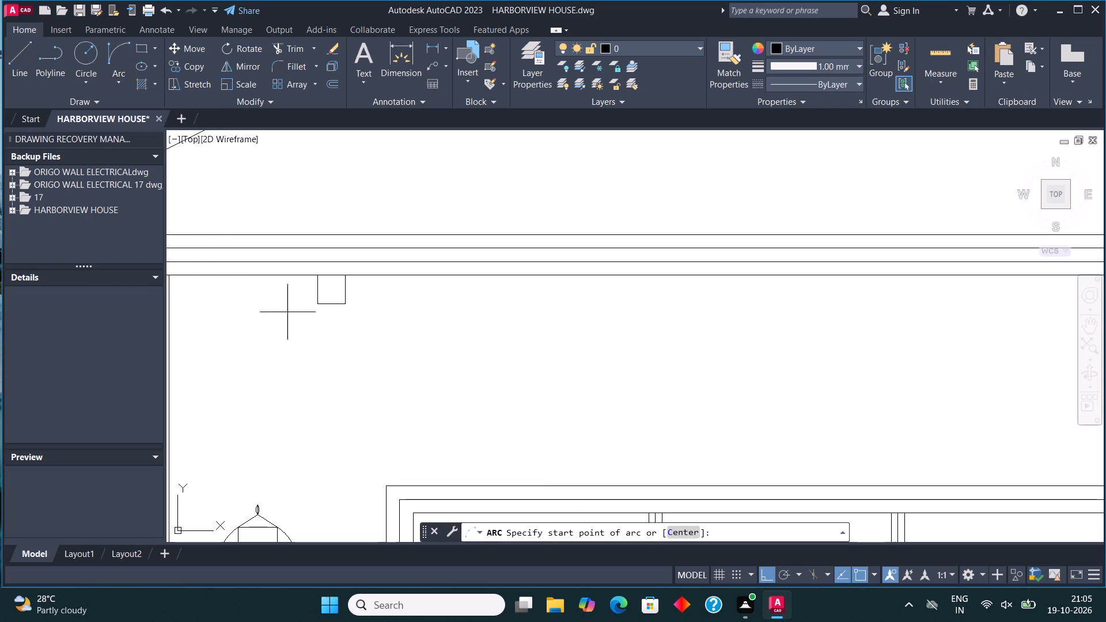
pyautogui.click(313, 306)
pyautogui.click(345, 306)
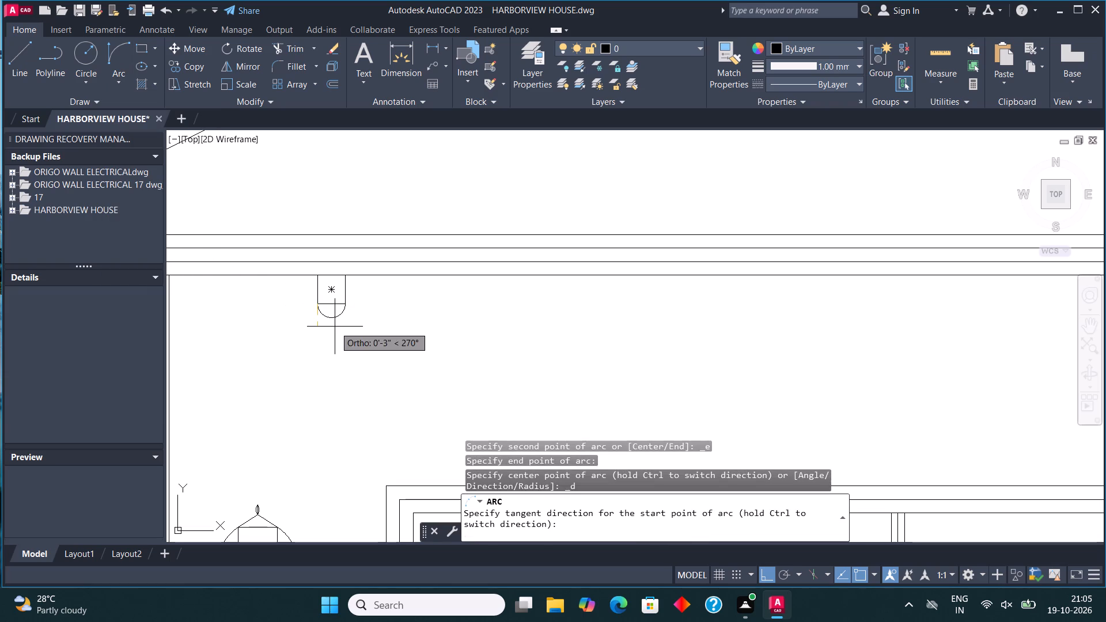
pyautogui.click(334, 323)
pyautogui.click(331, 317)
pyautogui.scroll(6, 331, 317)
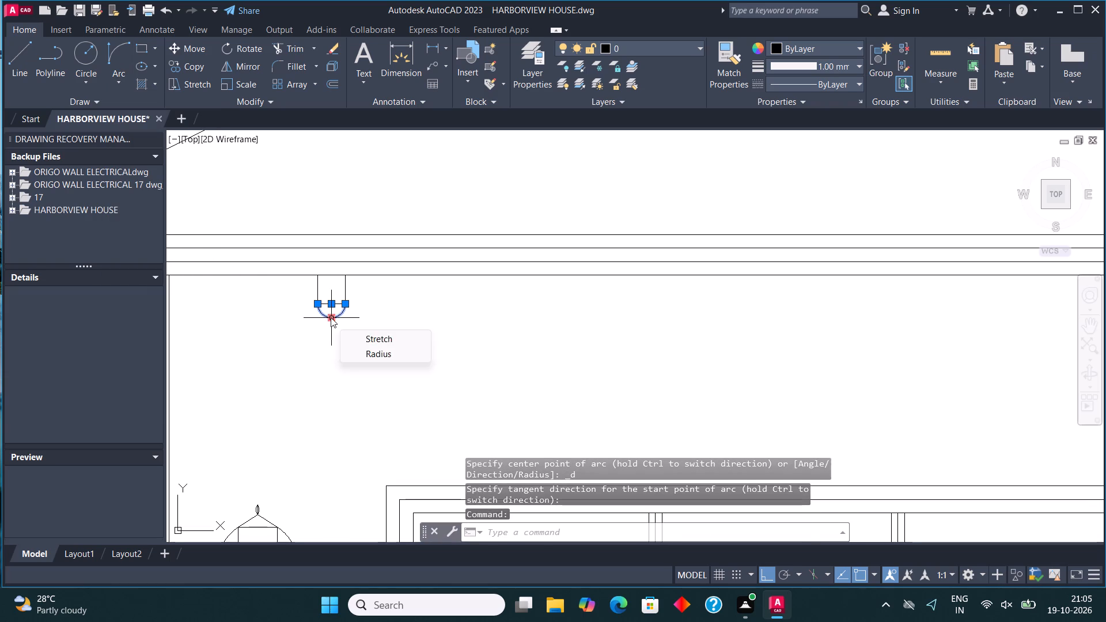
pyautogui.scroll(5, 327, 309)
pyautogui.click(368, 393)
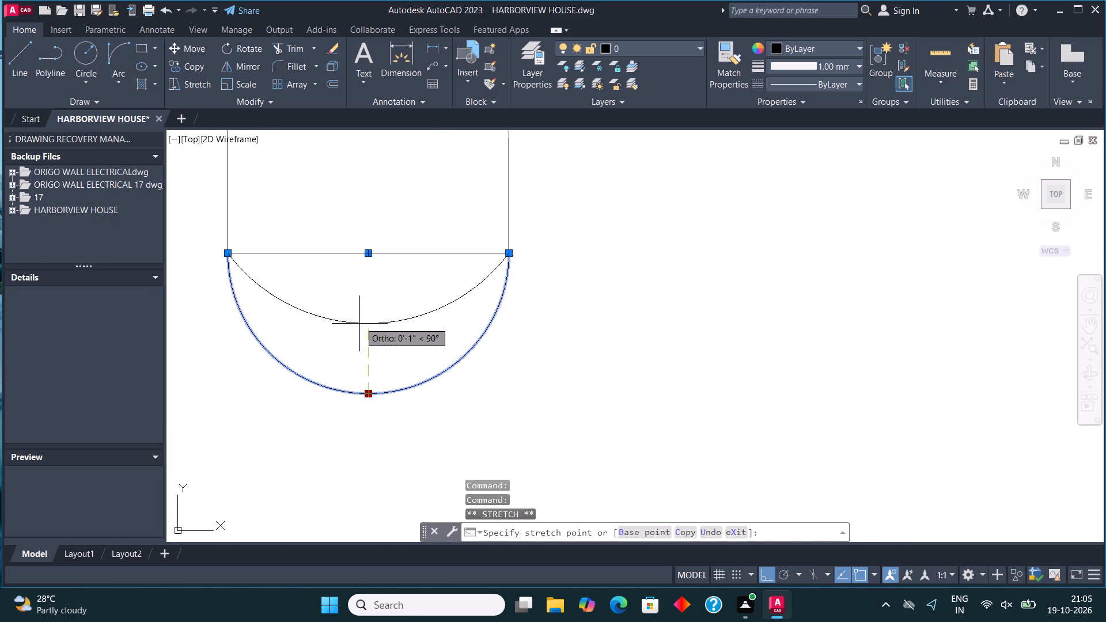
pyautogui.click(362, 312)
pyautogui.scroll(-3, 400, 377)
pyautogui.press('Escape')
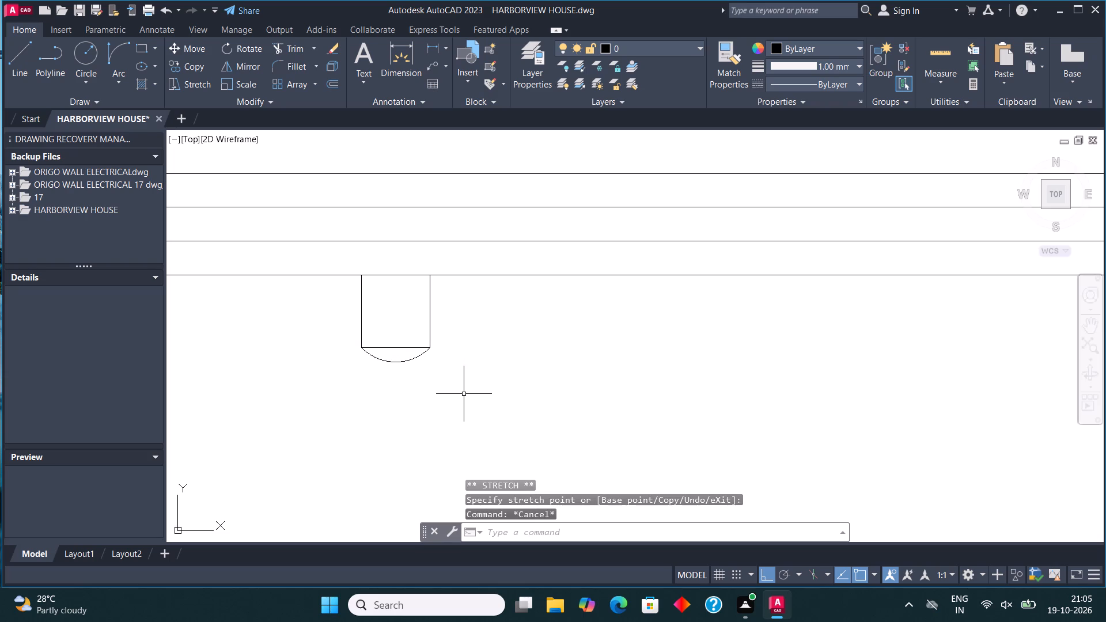
# Copy the rectangle and arc four times along the underside of the garage eave, with the third copy about 9'-3" from the original.
pyautogui.click(464, 395)
pyautogui.click(369, 335)
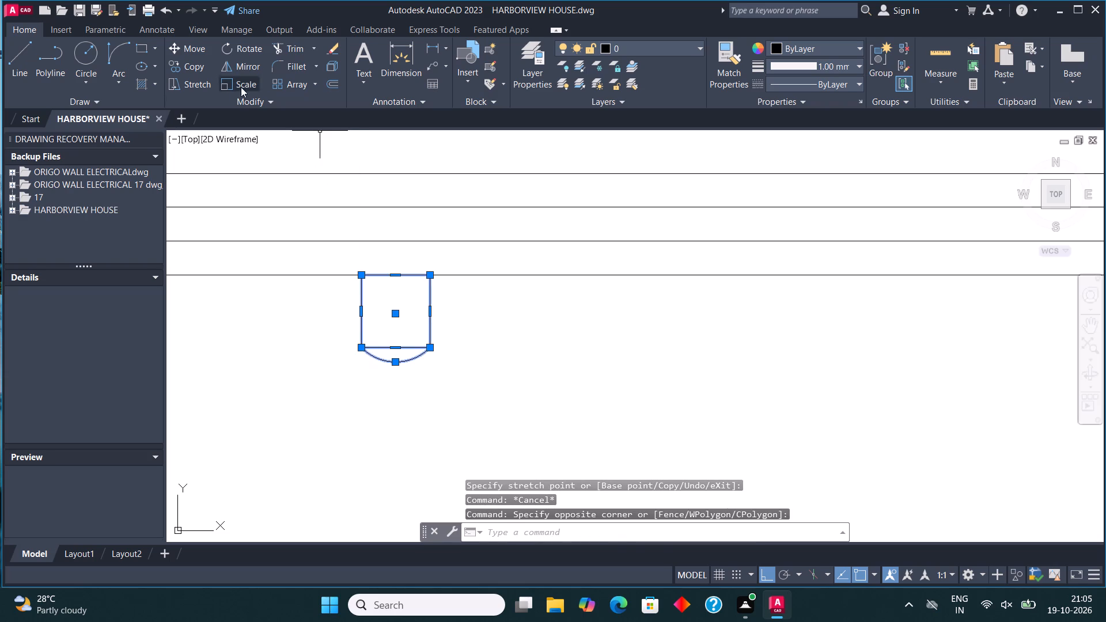
pyautogui.click(195, 65)
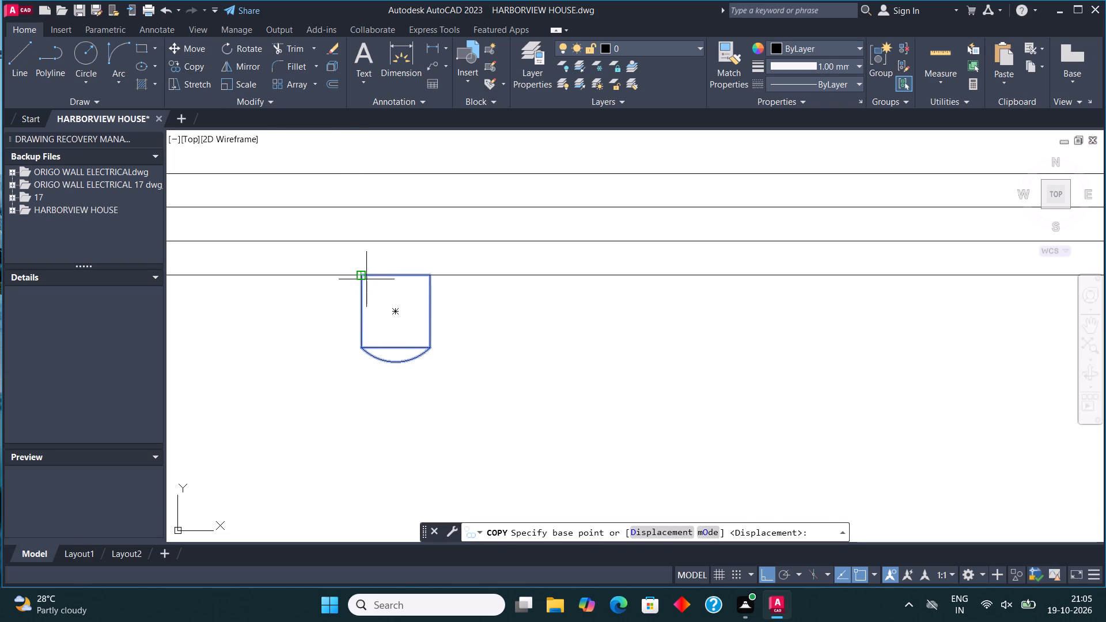
pyautogui.click(362, 279)
pyautogui.scroll(-4, 359, 279)
pyautogui.click(457, 289)
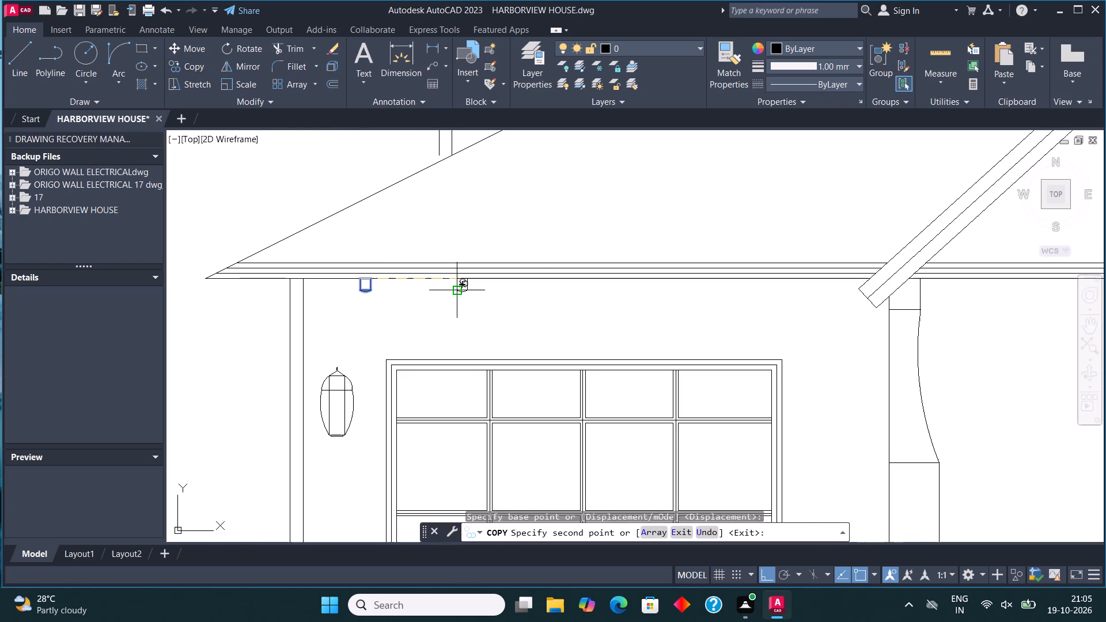
pyautogui.click(551, 289)
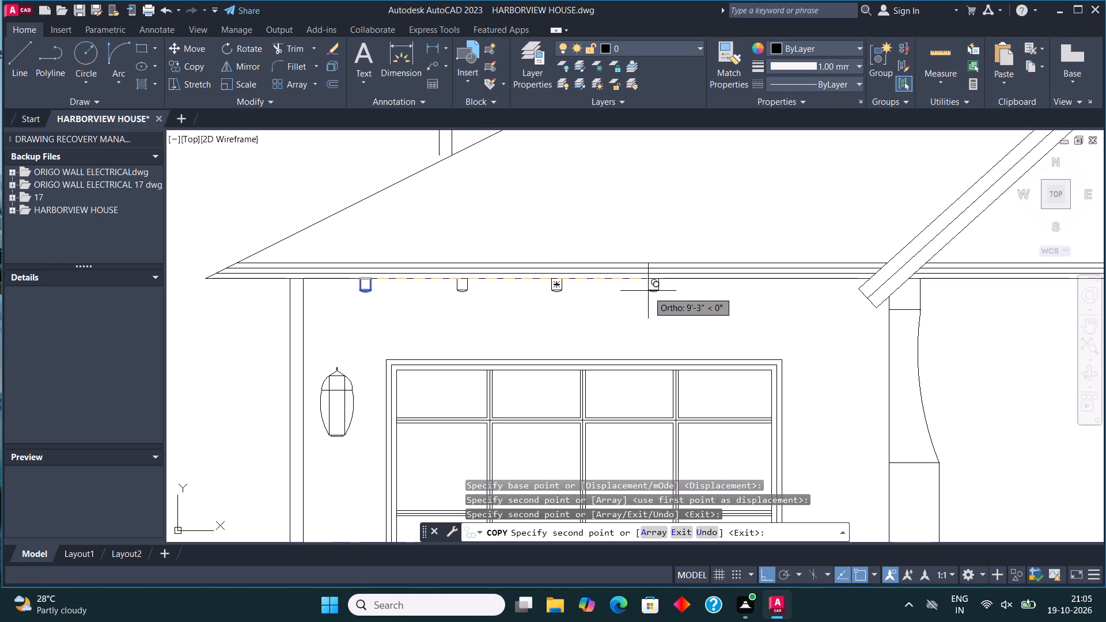
pyautogui.click(648, 291)
pyautogui.click(764, 291)
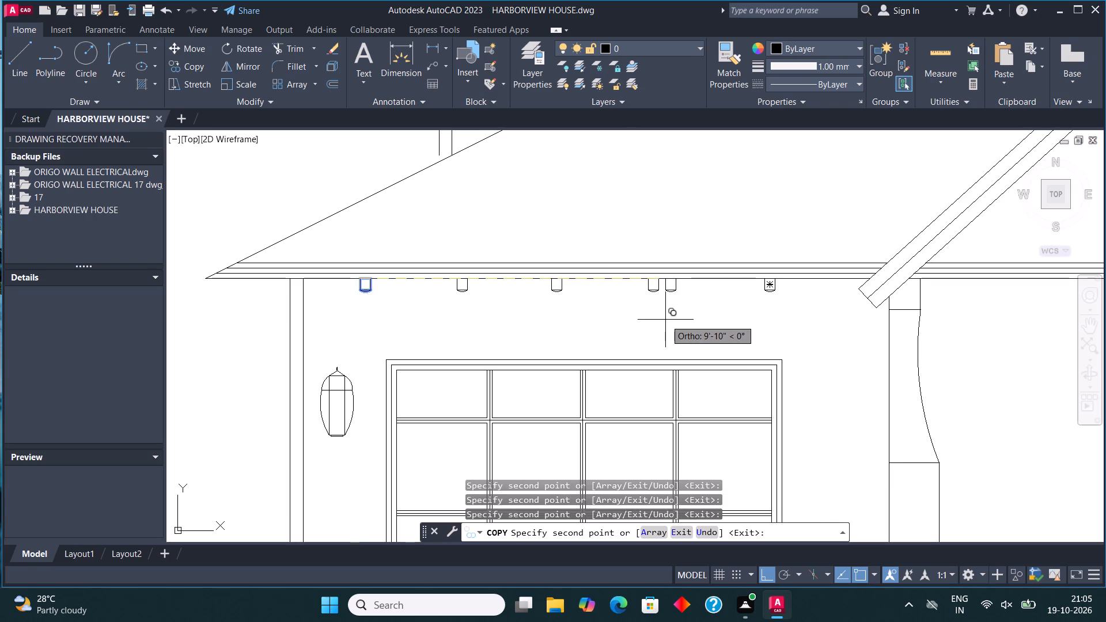
pyautogui.press('Escape')
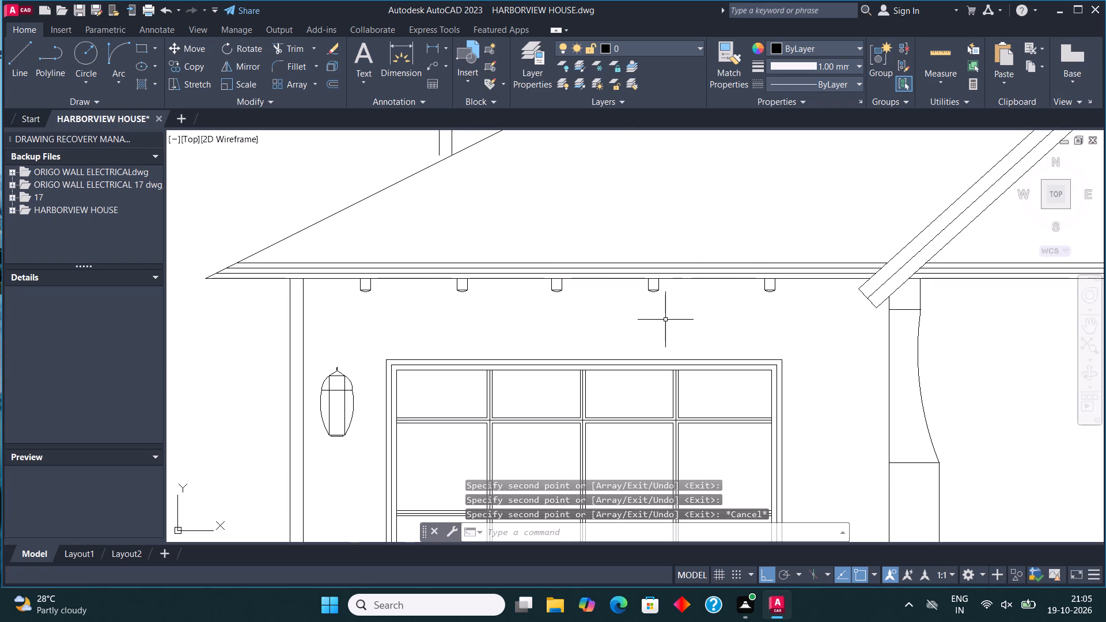
# Copy the door from beside the elevation into the porch, on the base line between the left and middle columns.
pyautogui.scroll(-2, 665, 320)
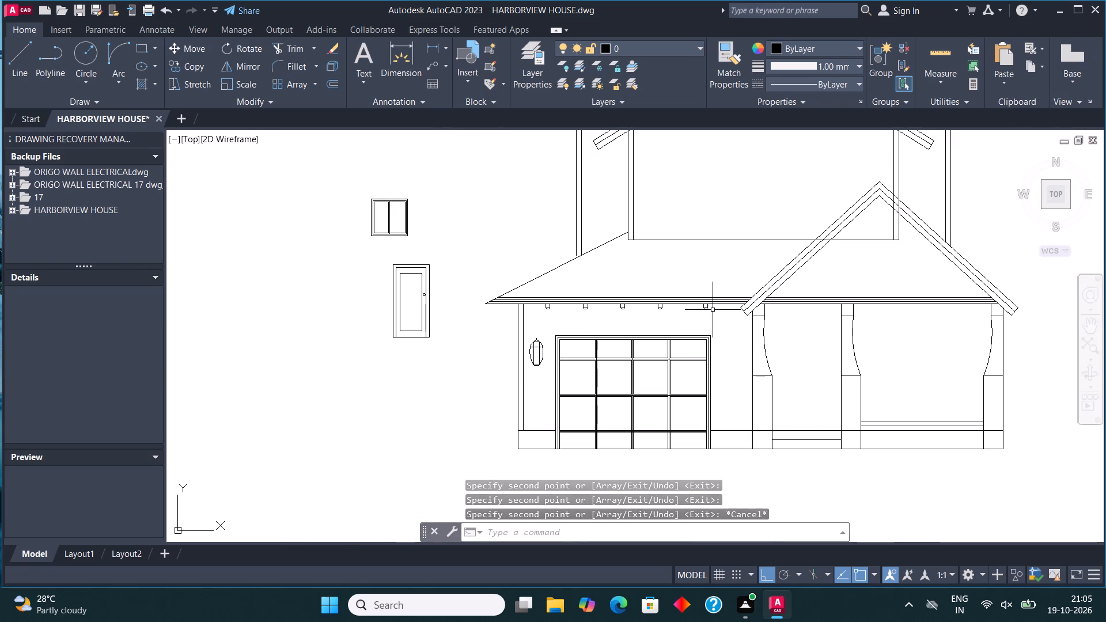
pyautogui.moveTo(712, 312); pyautogui.dragTo(563, 257, button='middle')
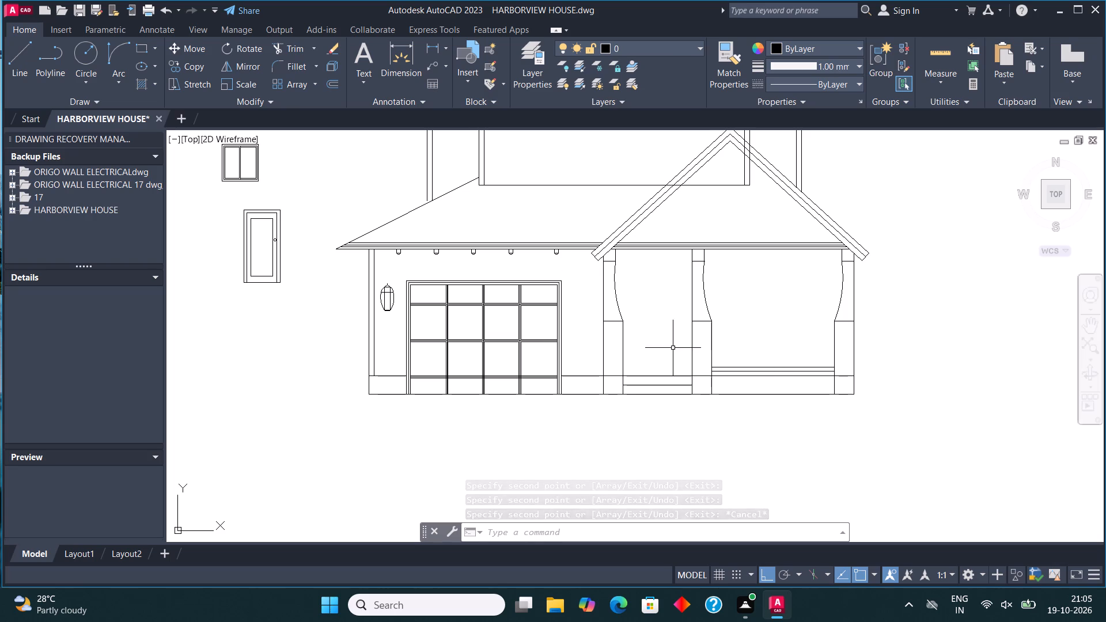
pyautogui.click(279, 277)
pyautogui.click(191, 64)
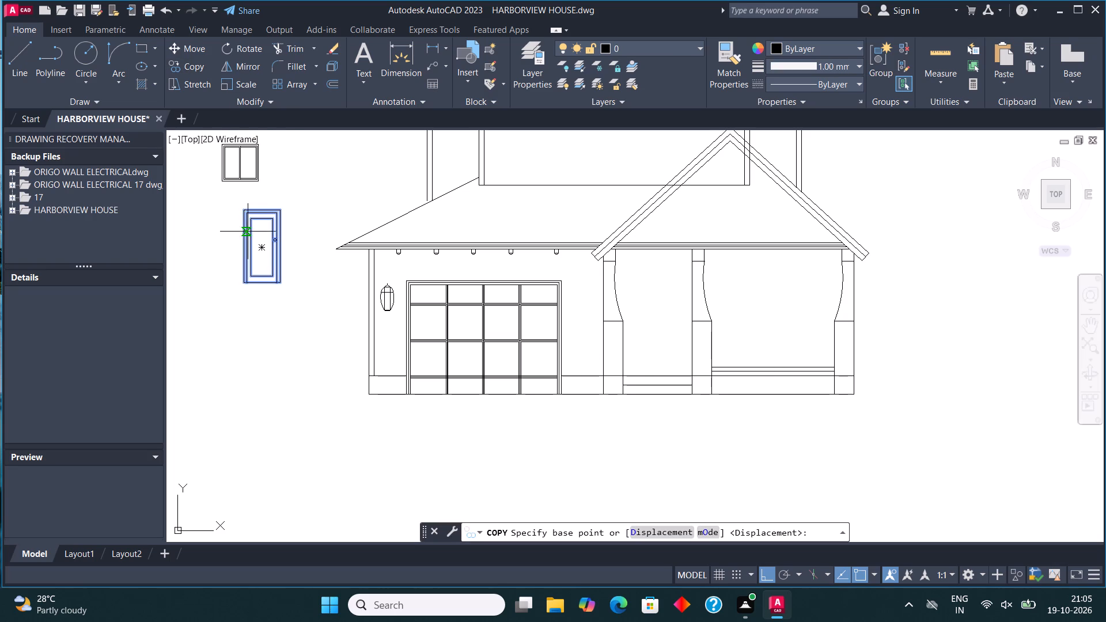
pyautogui.click(240, 285)
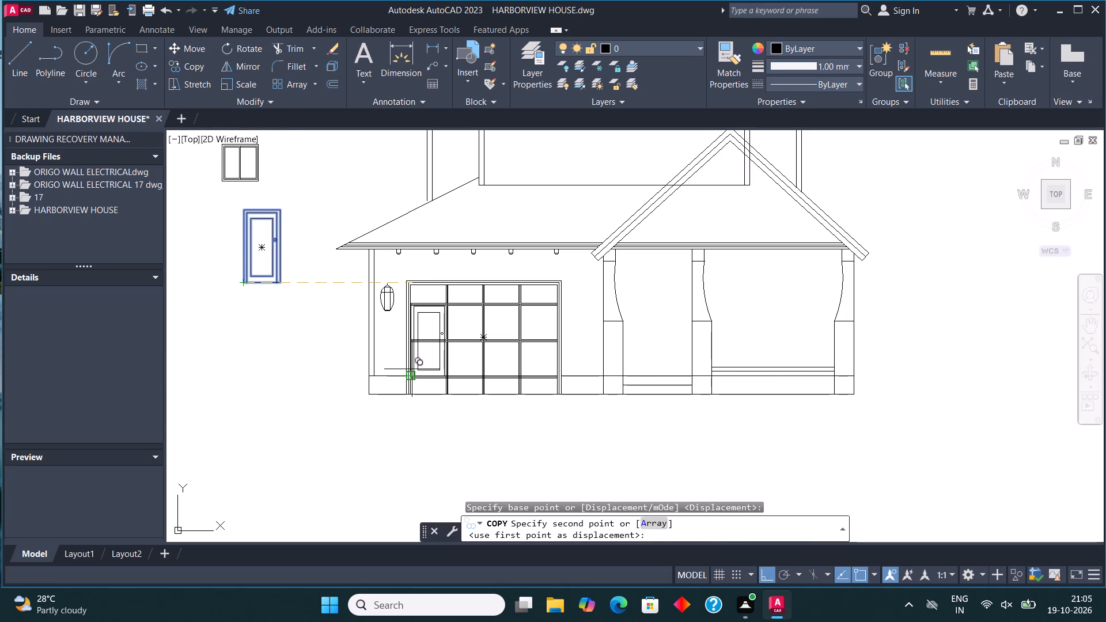
pyautogui.press('F8')
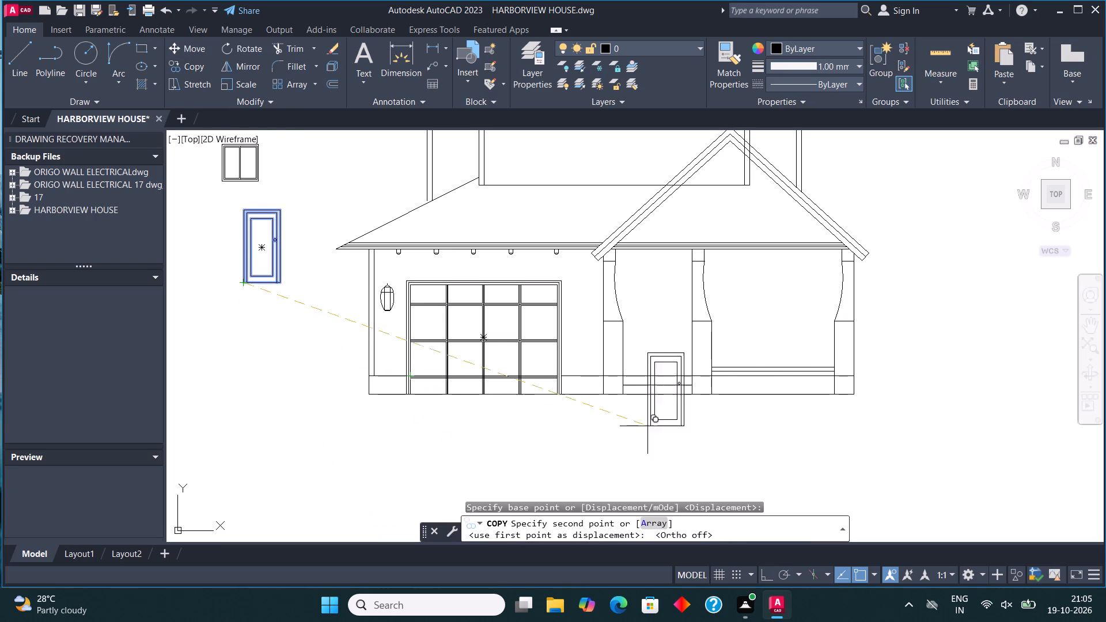
pyautogui.scroll(2, 638, 370)
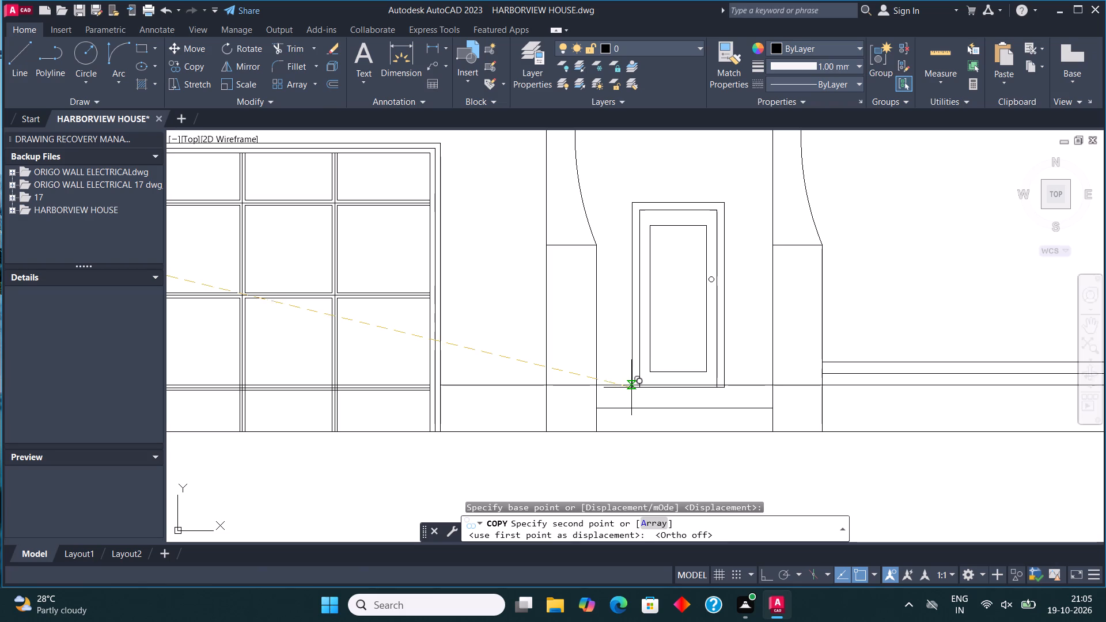
pyautogui.click(631, 386)
pyautogui.press('Escape')
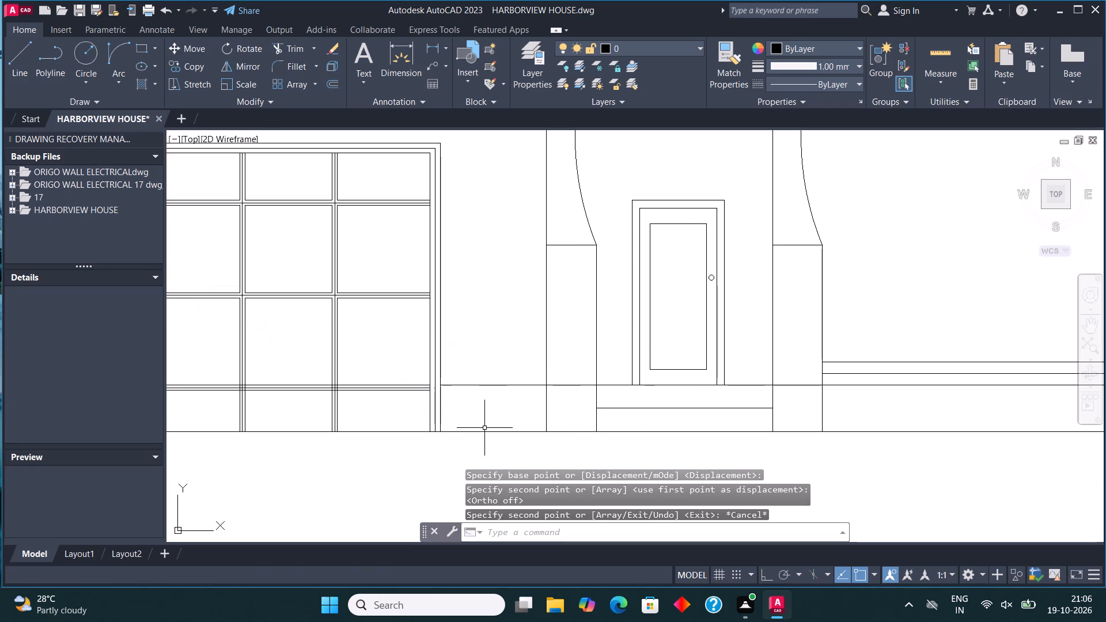
# Stretch the porch door taller by raising its top edge, keeping its bottom on the base line.
pyautogui.scroll(-2, 607, 309)
pyautogui.moveTo(624, 305); pyautogui.dragTo(584, 299, button='middle')
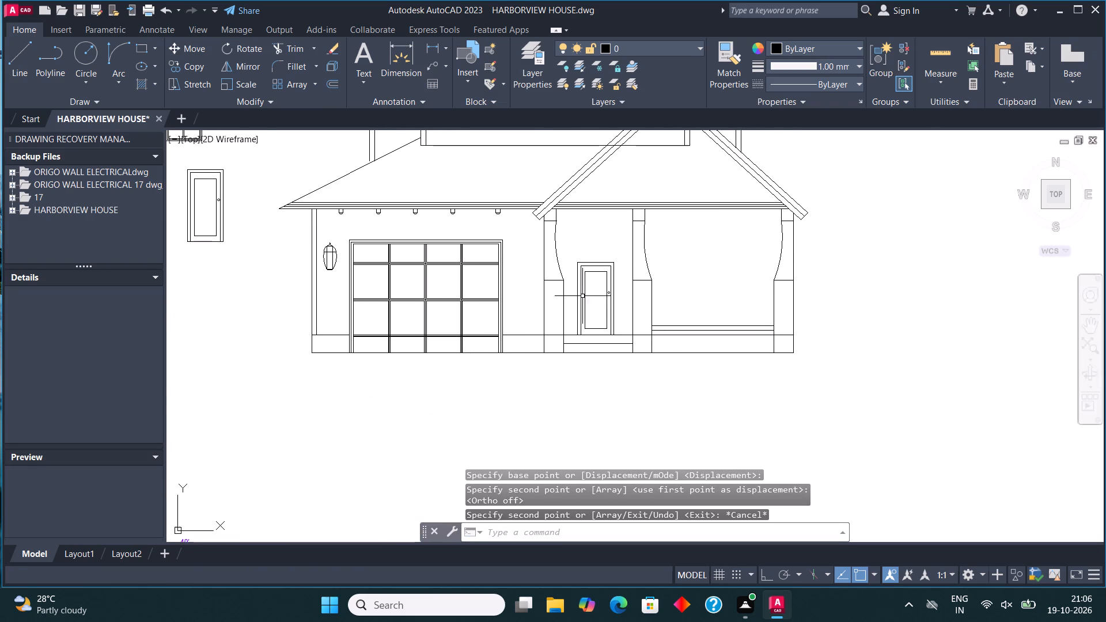
pyautogui.scroll(2, 612, 264)
pyautogui.click(609, 266)
pyautogui.click(522, 263)
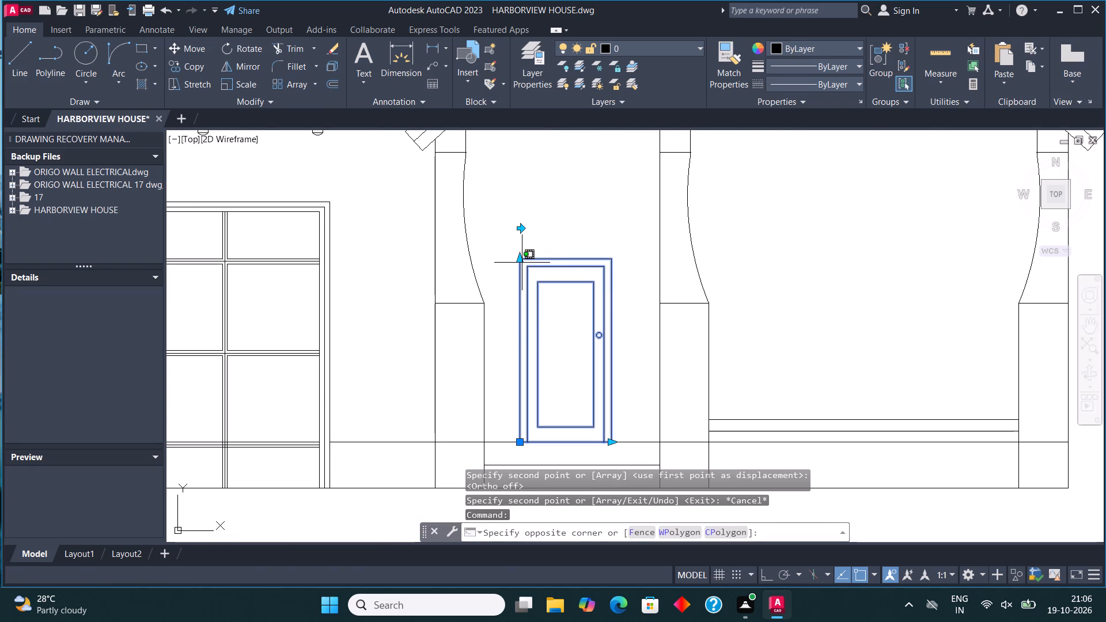
pyautogui.click(521, 260)
pyautogui.click(522, 196)
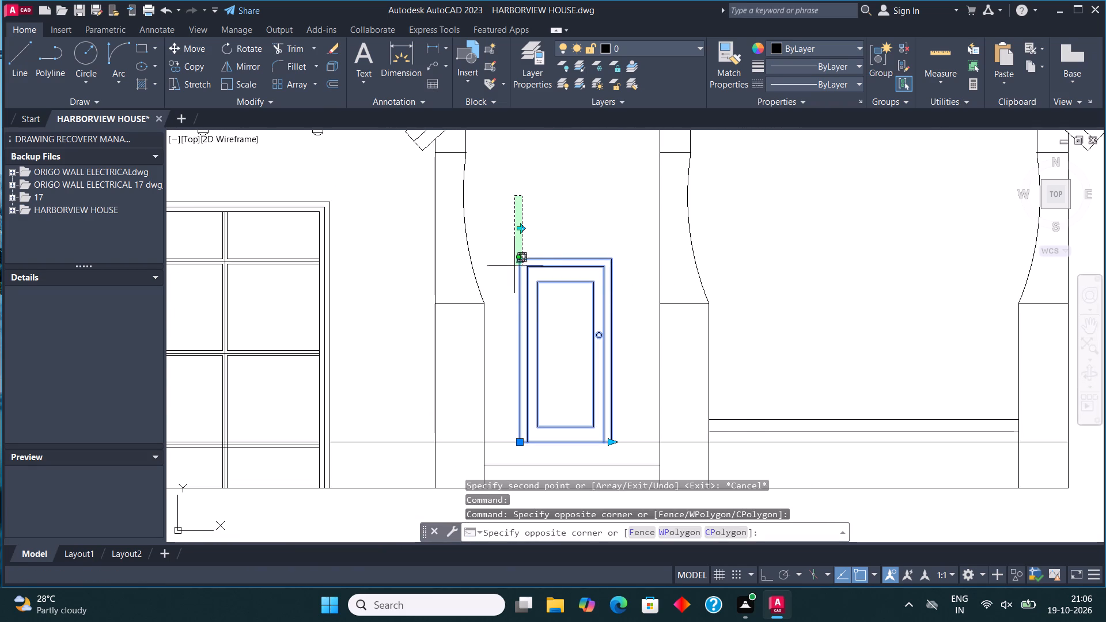
pyautogui.click(516, 268)
pyautogui.click(521, 259)
pyautogui.click(517, 181)
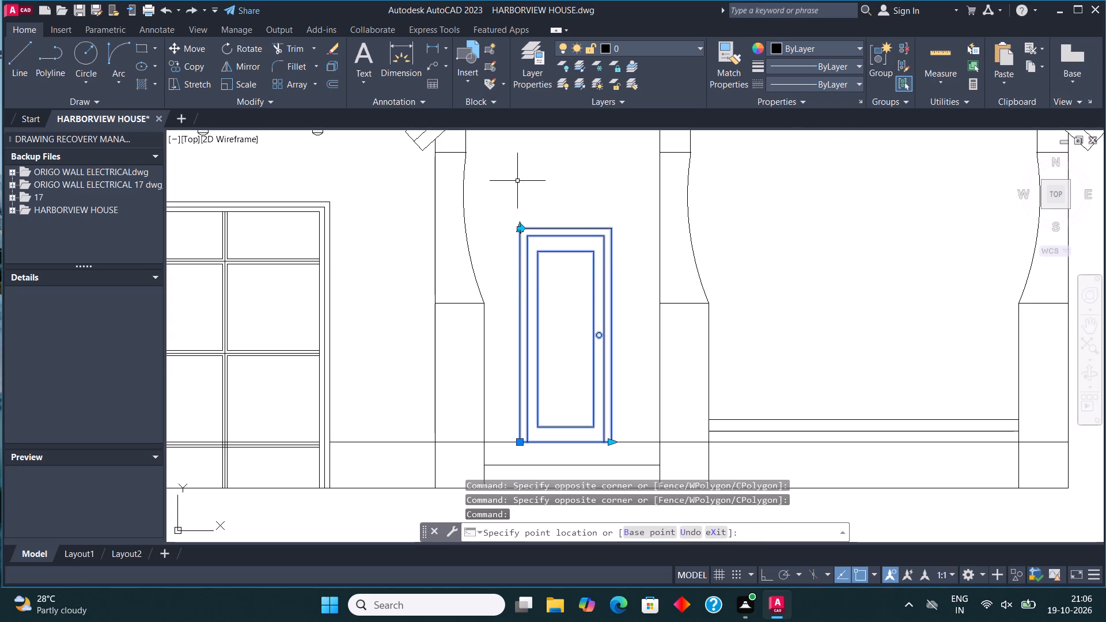
pyautogui.scroll(-1, 523, 244)
pyautogui.scroll(2, 527, 246)
pyautogui.click(510, 215)
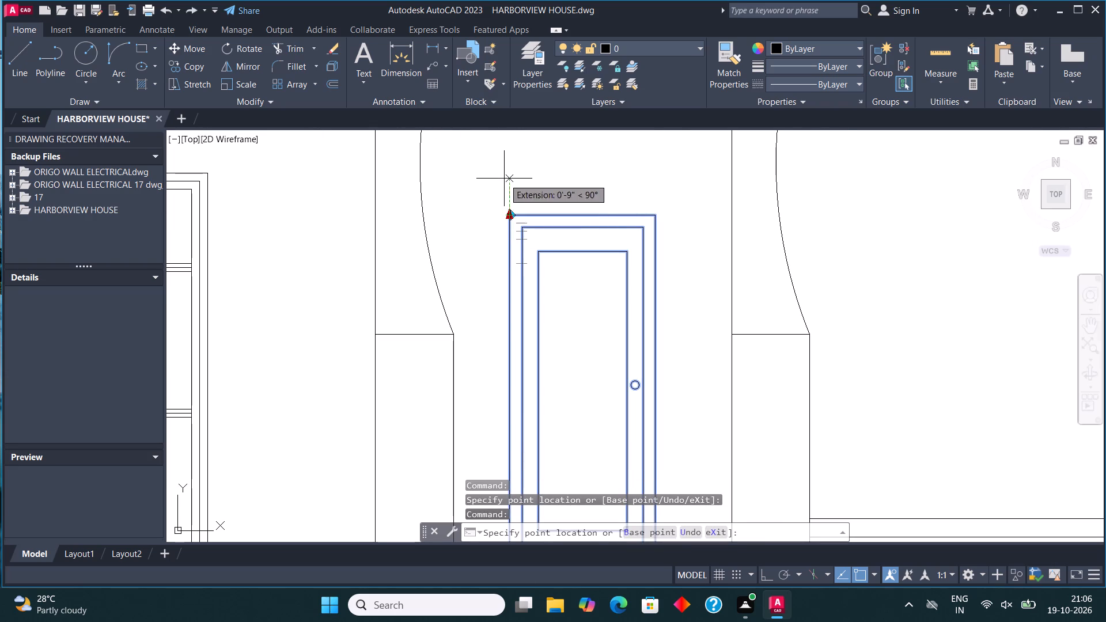
pyautogui.click(504, 179)
pyautogui.scroll(-3, 511, 254)
pyautogui.scroll(3, 589, 298)
pyautogui.scroll(-1, 548, 362)
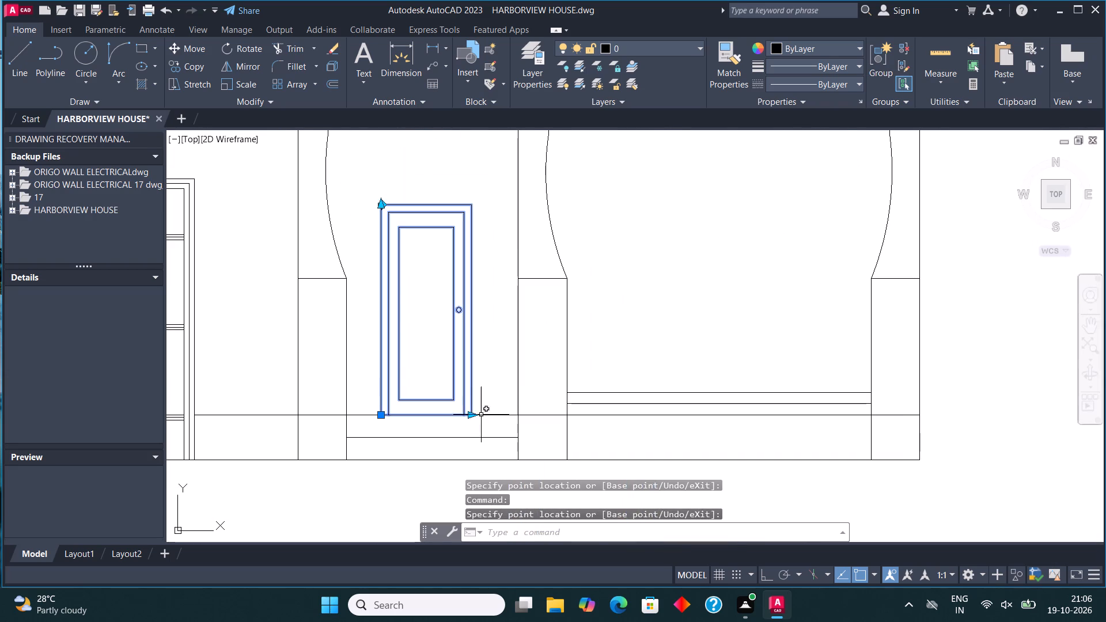
# Widen the porch door slightly by stretching its right edge toward the middle column.
pyautogui.click(471, 416)
pyautogui.click(494, 416)
pyautogui.scroll(-2, 571, 401)
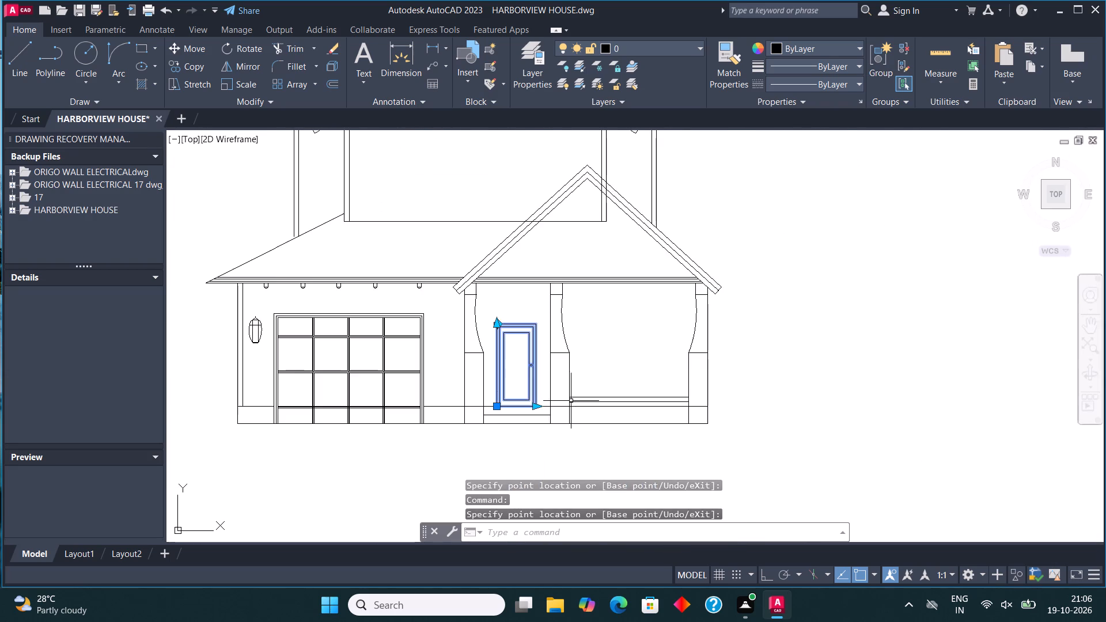
pyautogui.scroll(1, 500, 385)
pyautogui.press('Escape')
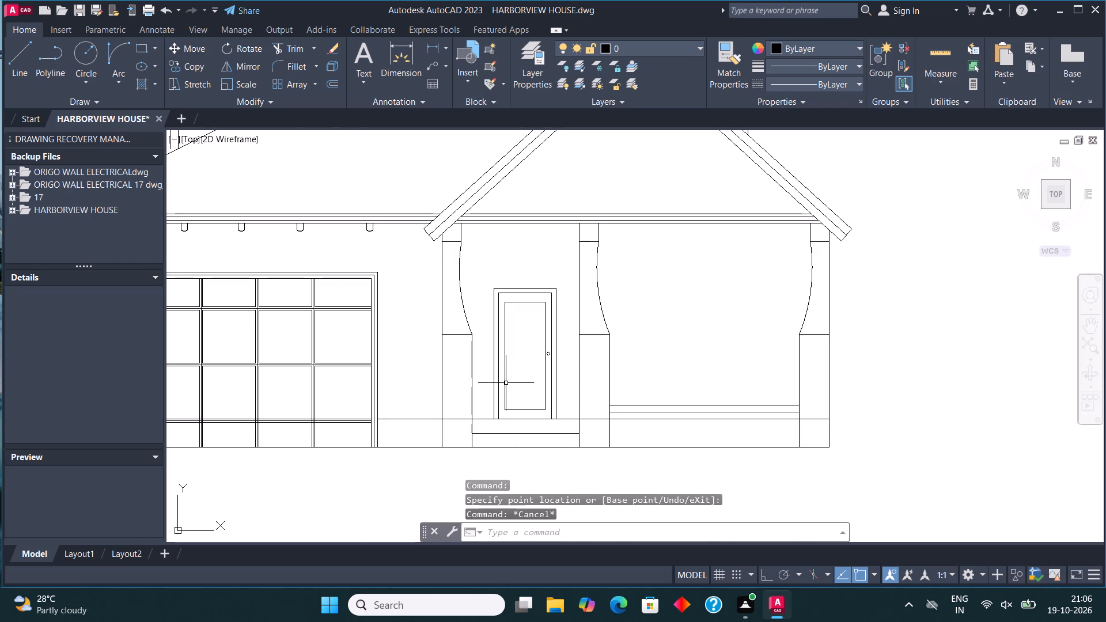
# Draw a horizontal line across the porch opening from the middle column to the right column, above the existing low horizontal lines.
pyautogui.scroll(-2, 514, 310)
pyautogui.moveTo(559, 333); pyautogui.dragTo(601, 327, button='middle')
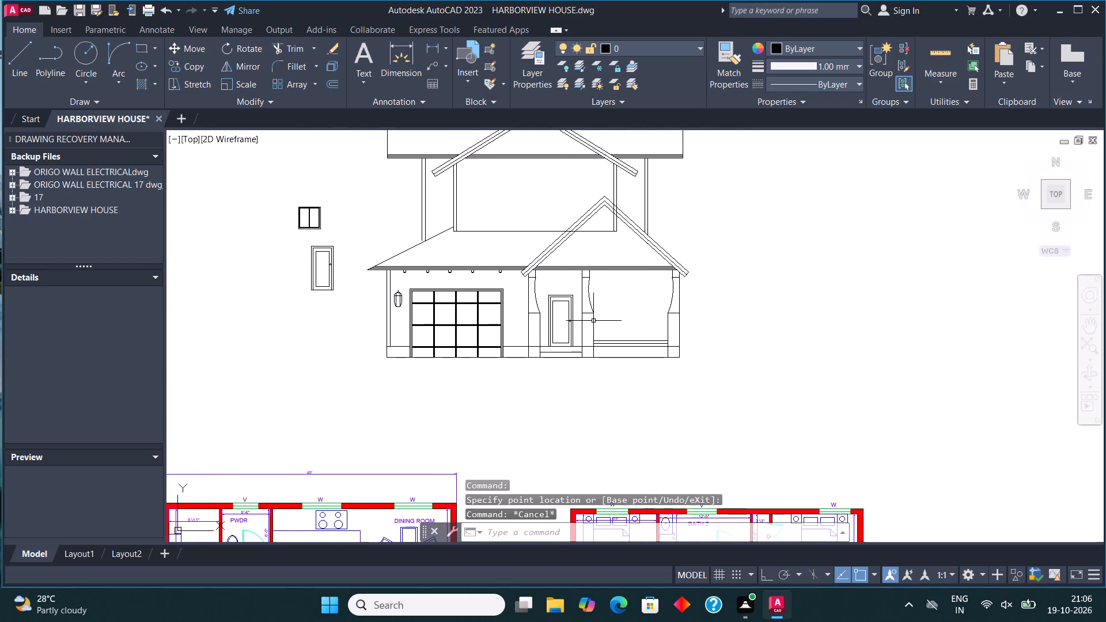
pyautogui.scroll(1, 628, 354)
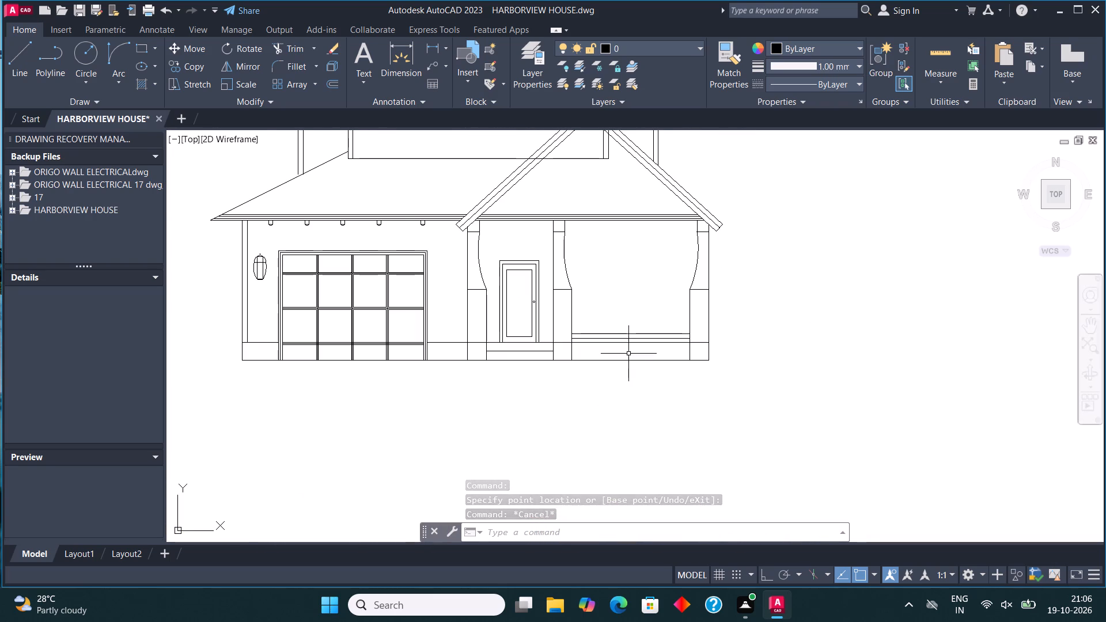
pyautogui.click(29, 59)
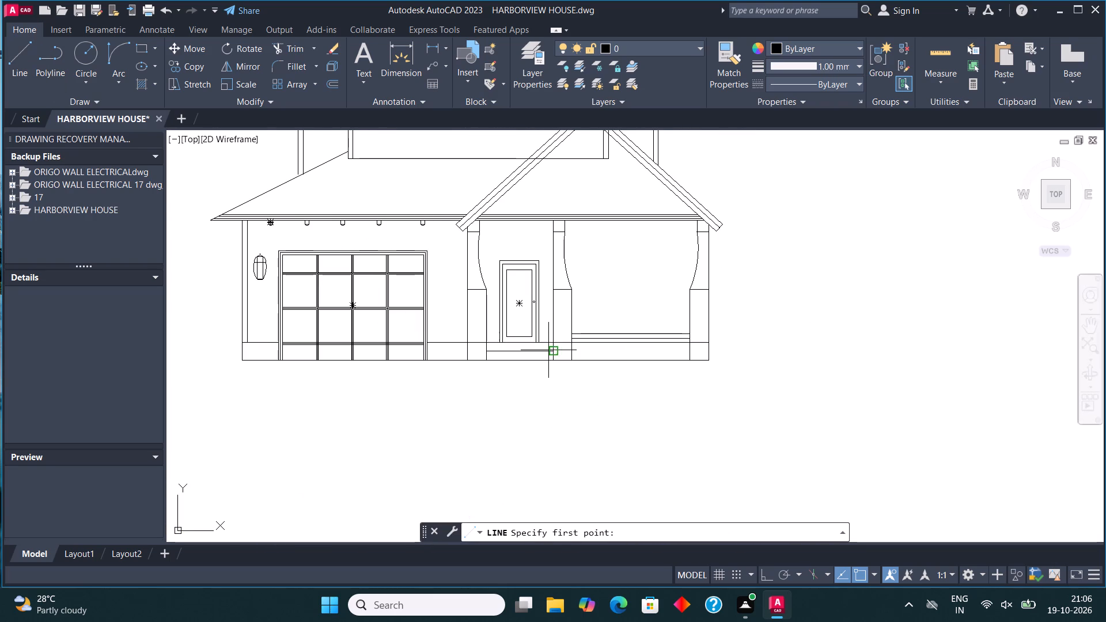
pyautogui.scroll(3, 576, 302)
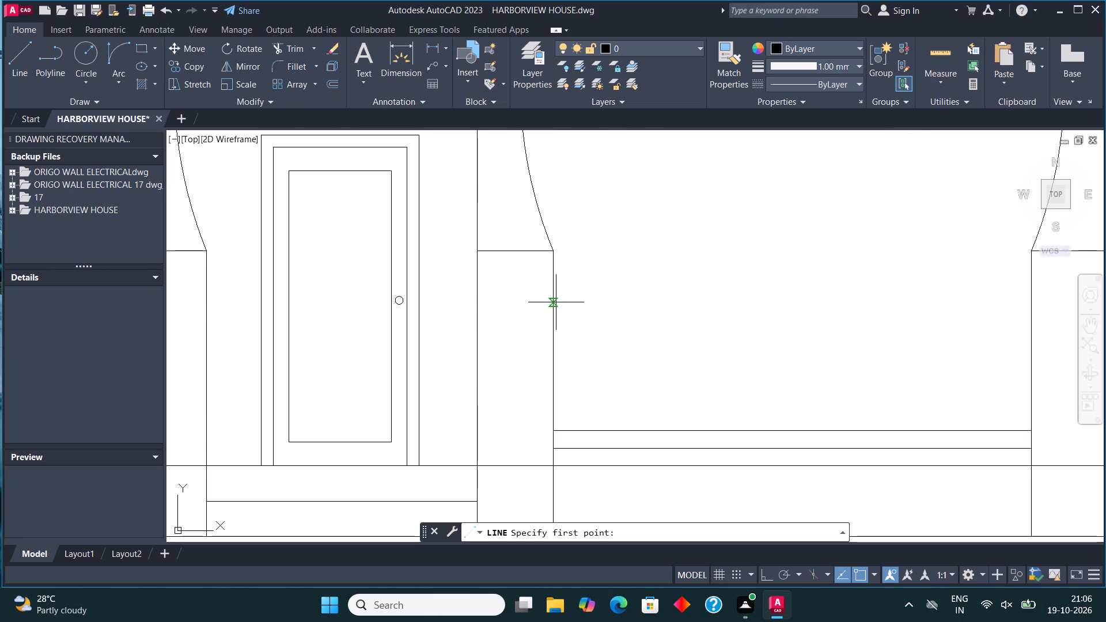
pyautogui.click(556, 302)
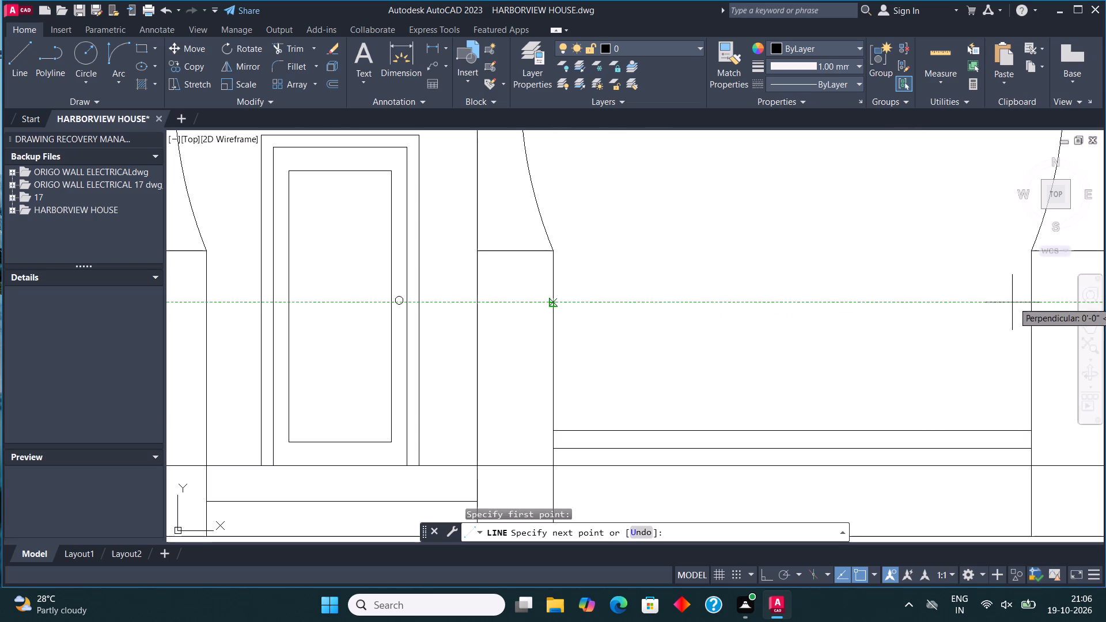
pyautogui.click(1029, 303)
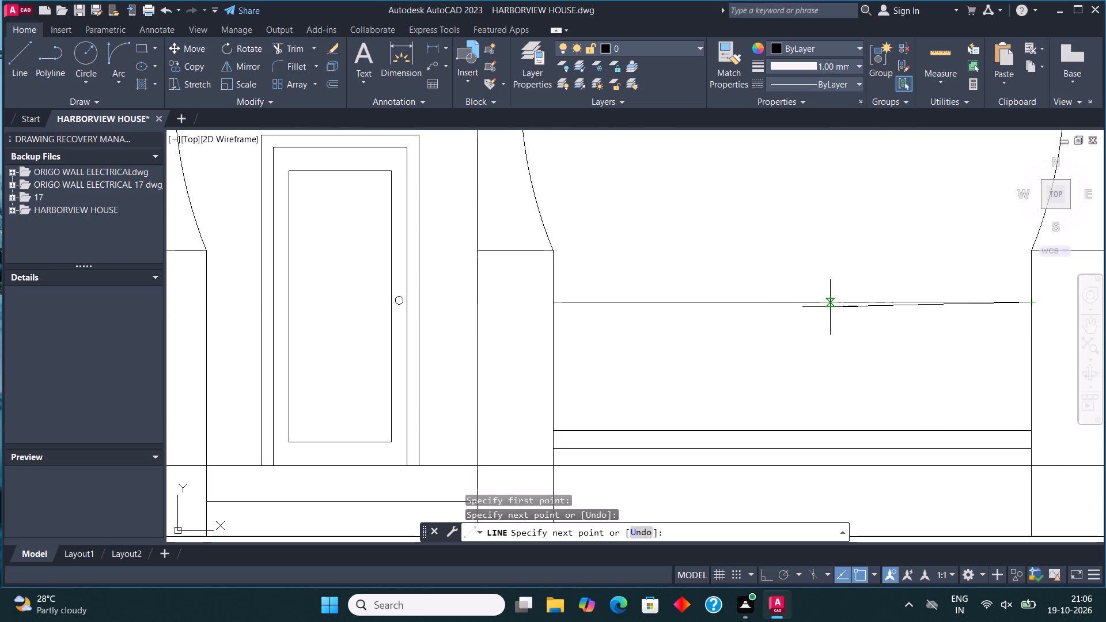
pyautogui.press('Escape')
# Offset the upper of the two low porch lines 2" upward and the new upper railing line 2" downward.
pyautogui.scroll(-3, 647, 271)
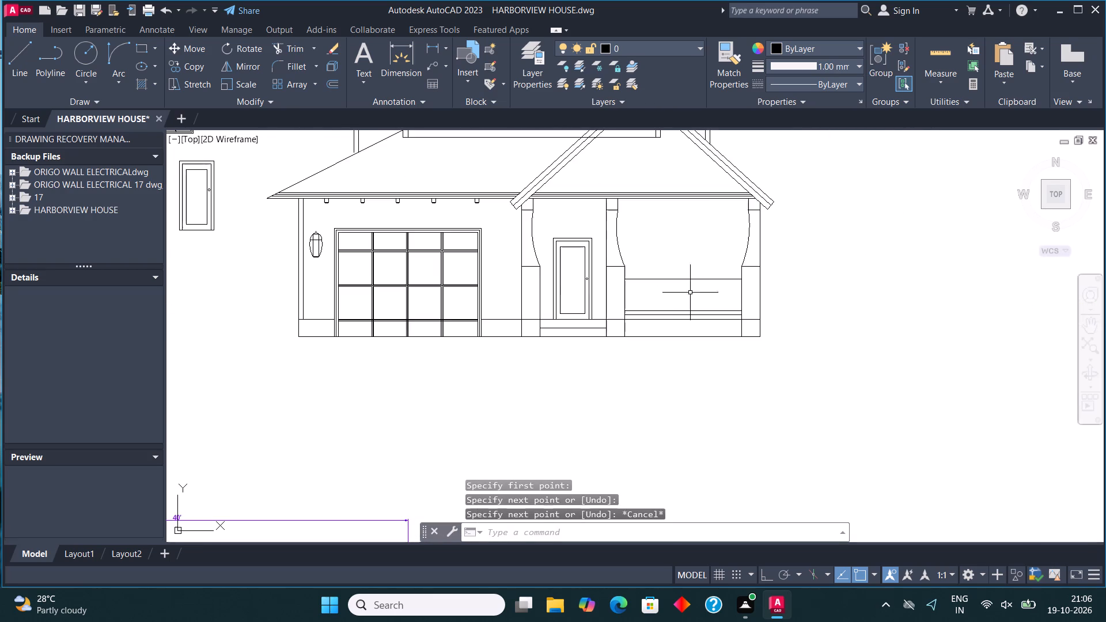
pyautogui.scroll(3, 703, 305)
pyautogui.moveTo(703, 306); pyautogui.dragTo(612, 360, button='middle')
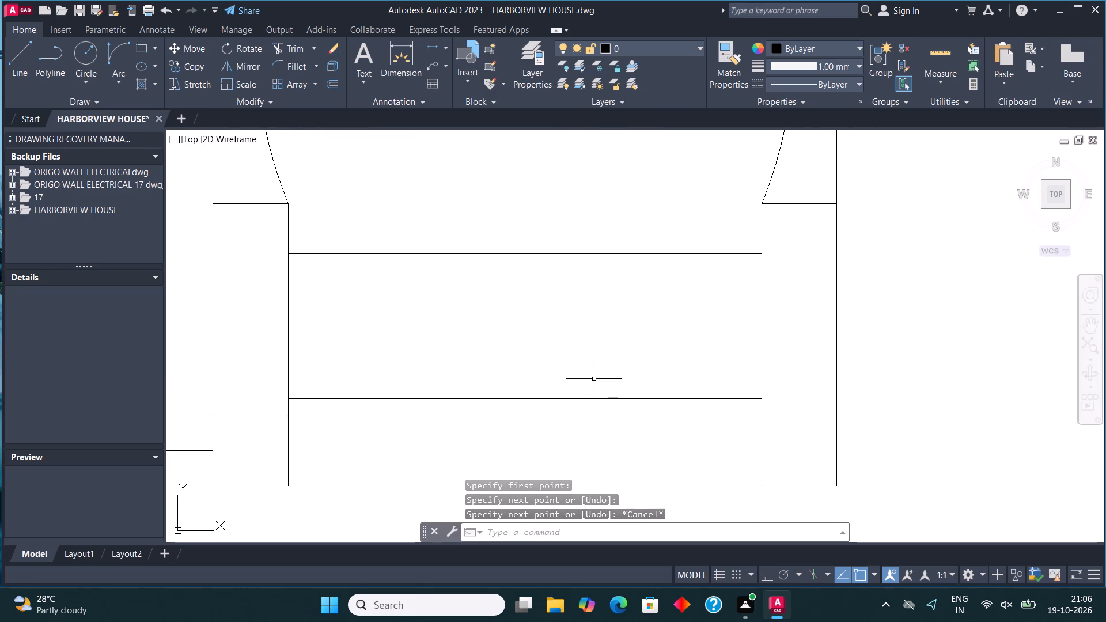
pyautogui.click(589, 381)
pyautogui.click(334, 80)
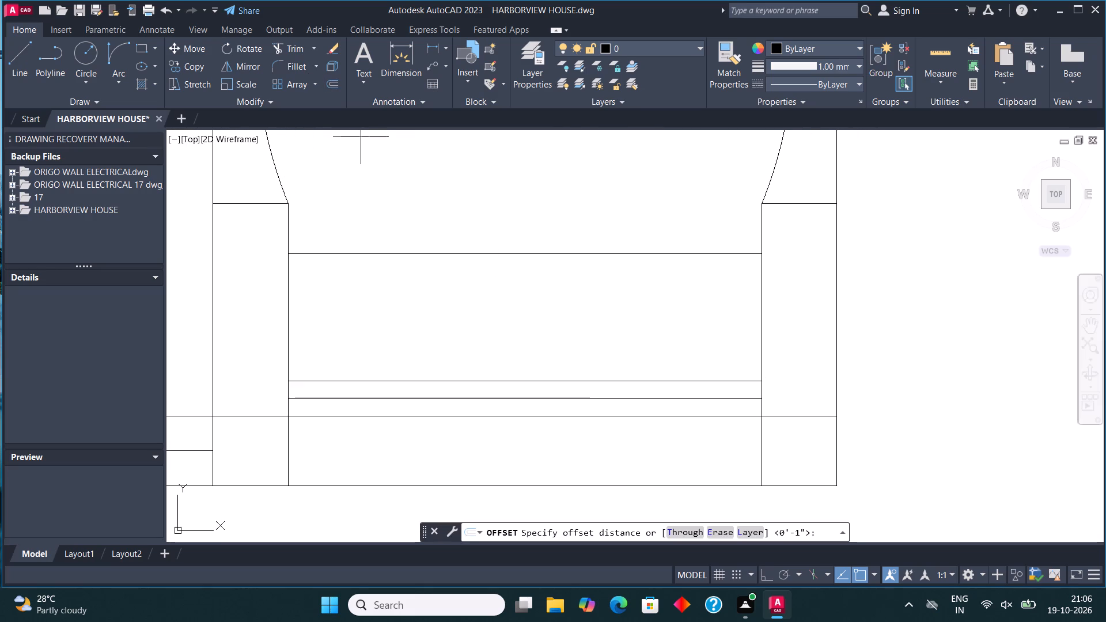
pyautogui.click(528, 383)
pyautogui.write('2"')
pyautogui.press('Return')
pyautogui.click(407, 242)
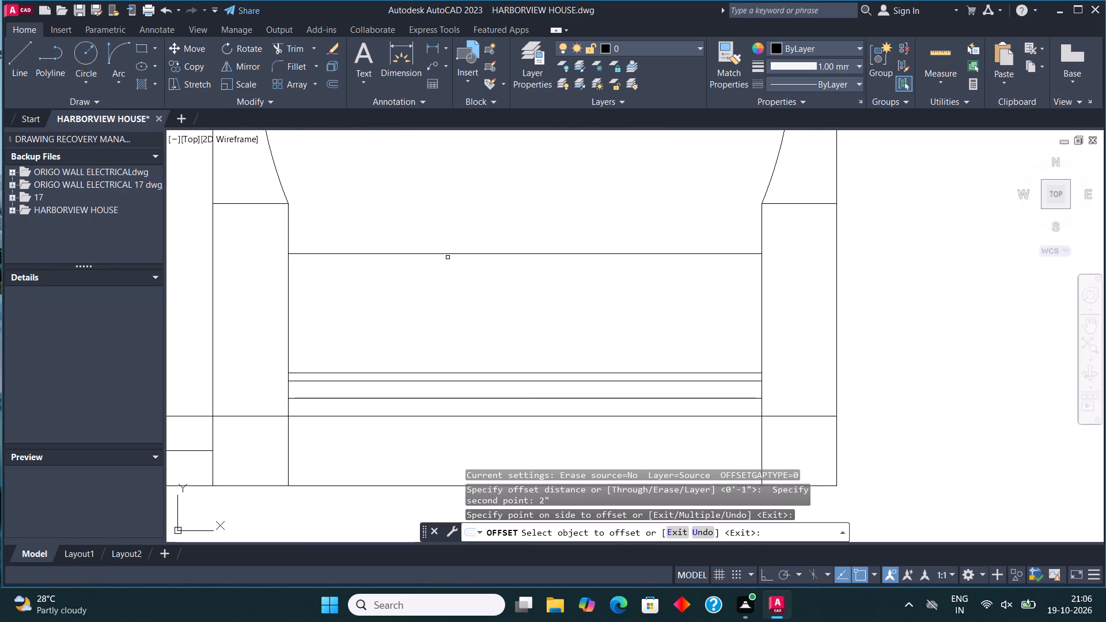
pyautogui.moveTo(448, 255); pyautogui.dragTo(448, 270)
pyautogui.click(450, 280)
pyautogui.press('Escape')
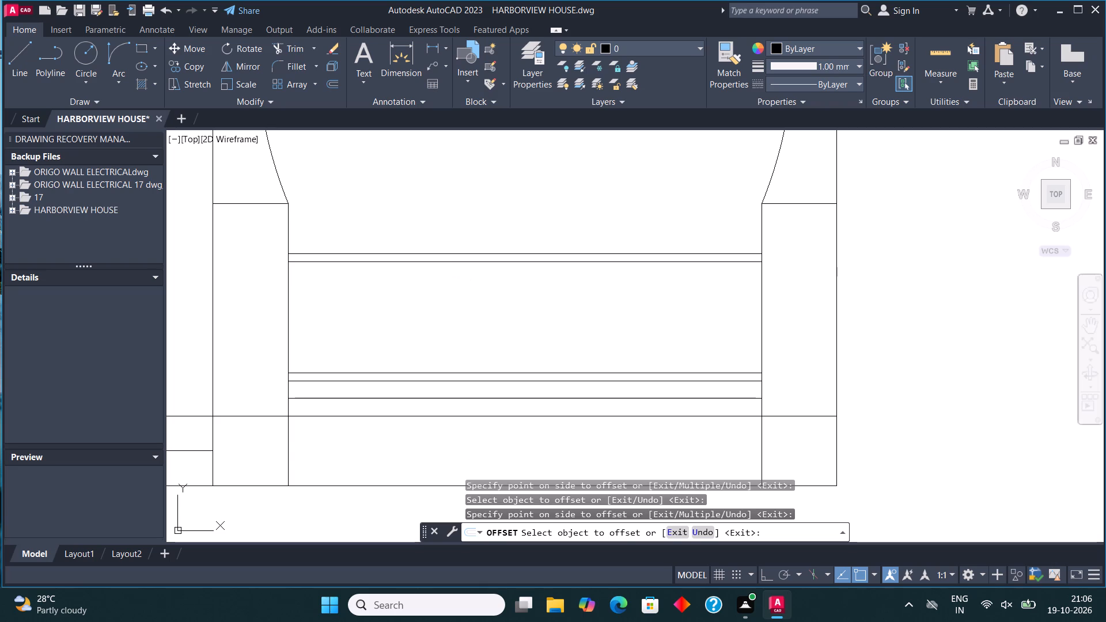
# Draw a vertical line on the middle column's right edge, spanning between the inner lines of the top and bottom rails.
pyautogui.click(22, 50)
pyautogui.click(288, 368)
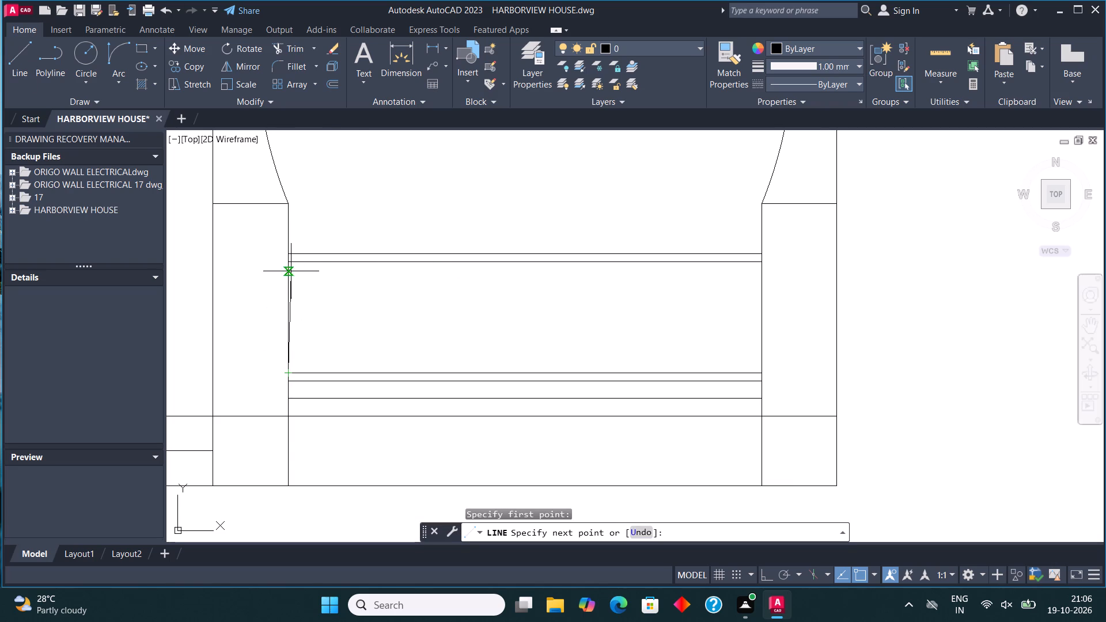
pyautogui.click(287, 267)
pyautogui.press('Escape')
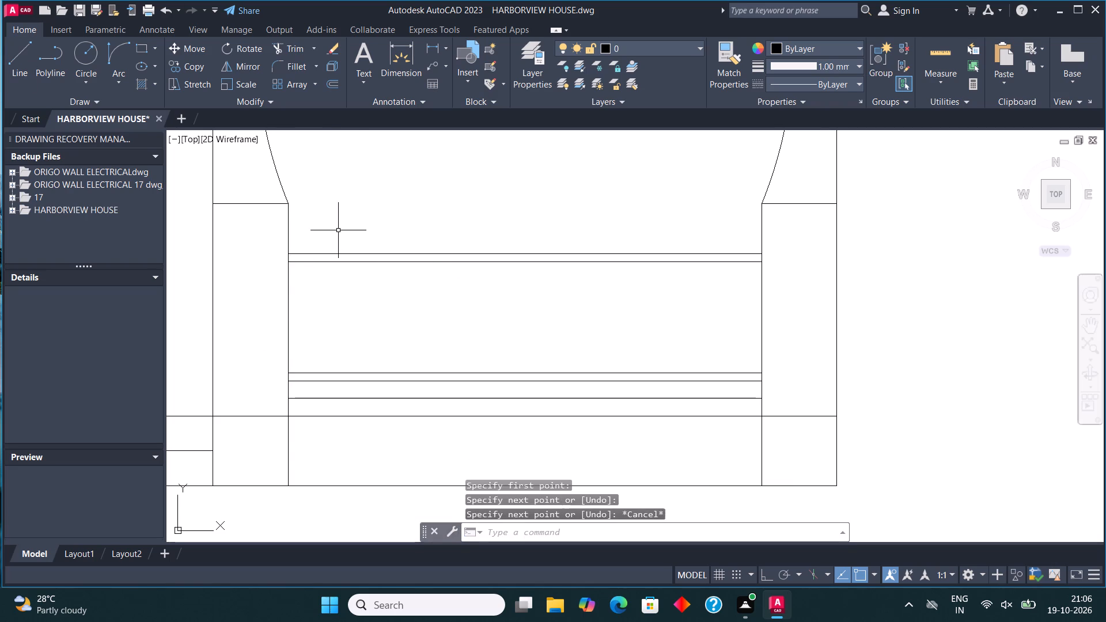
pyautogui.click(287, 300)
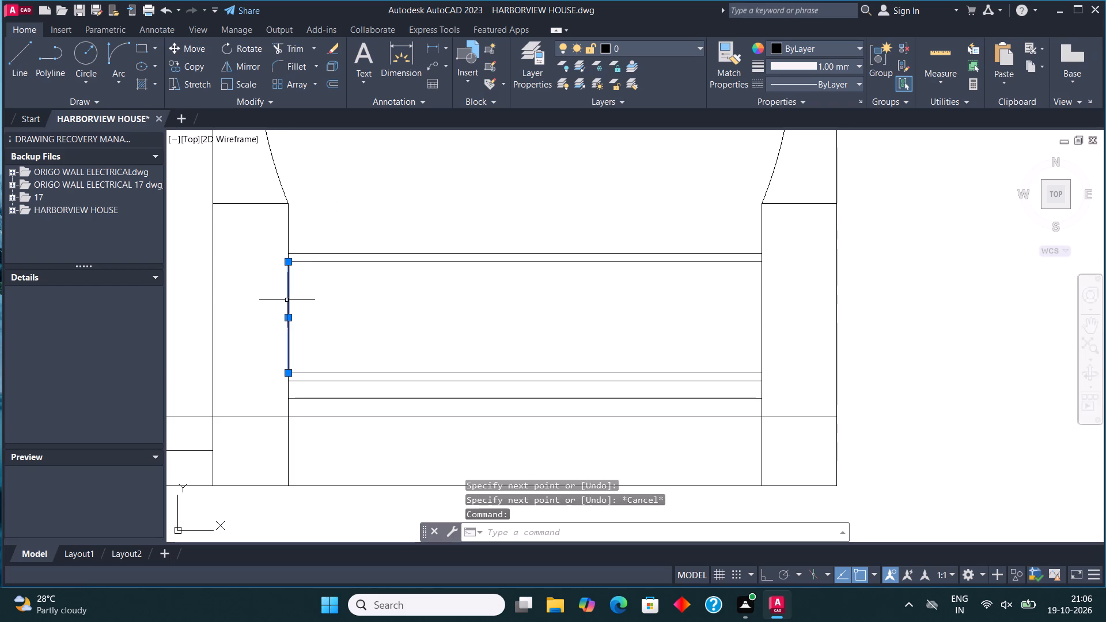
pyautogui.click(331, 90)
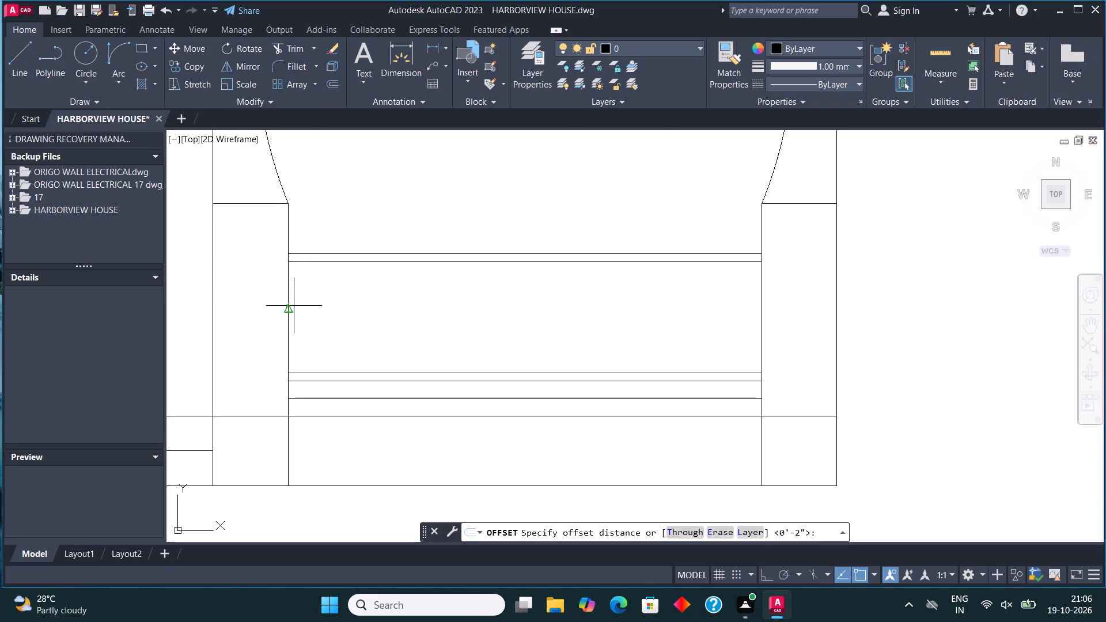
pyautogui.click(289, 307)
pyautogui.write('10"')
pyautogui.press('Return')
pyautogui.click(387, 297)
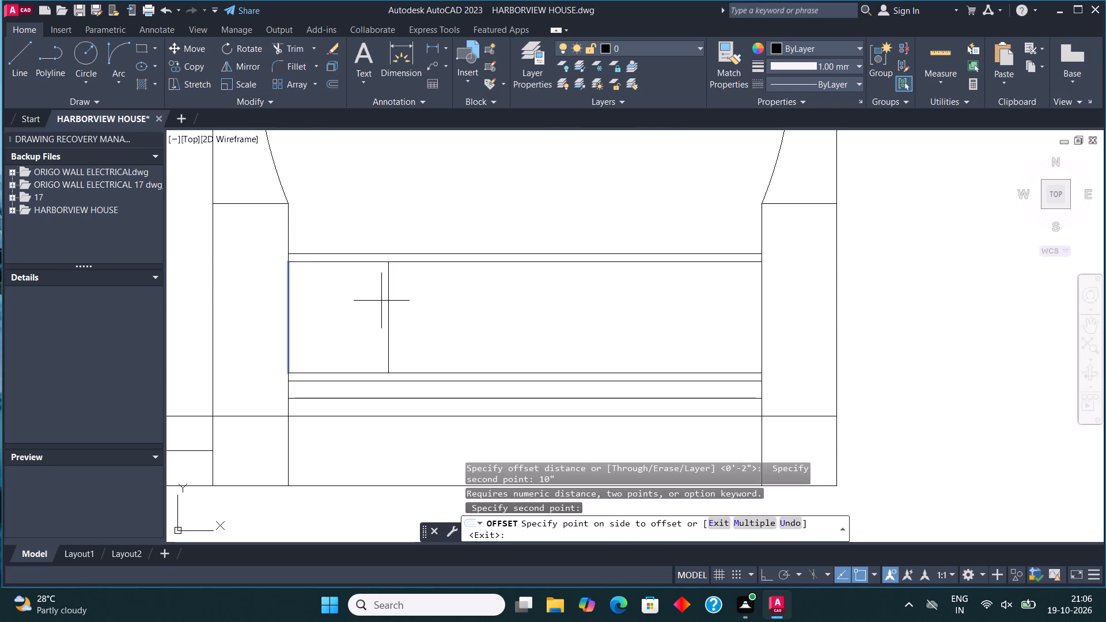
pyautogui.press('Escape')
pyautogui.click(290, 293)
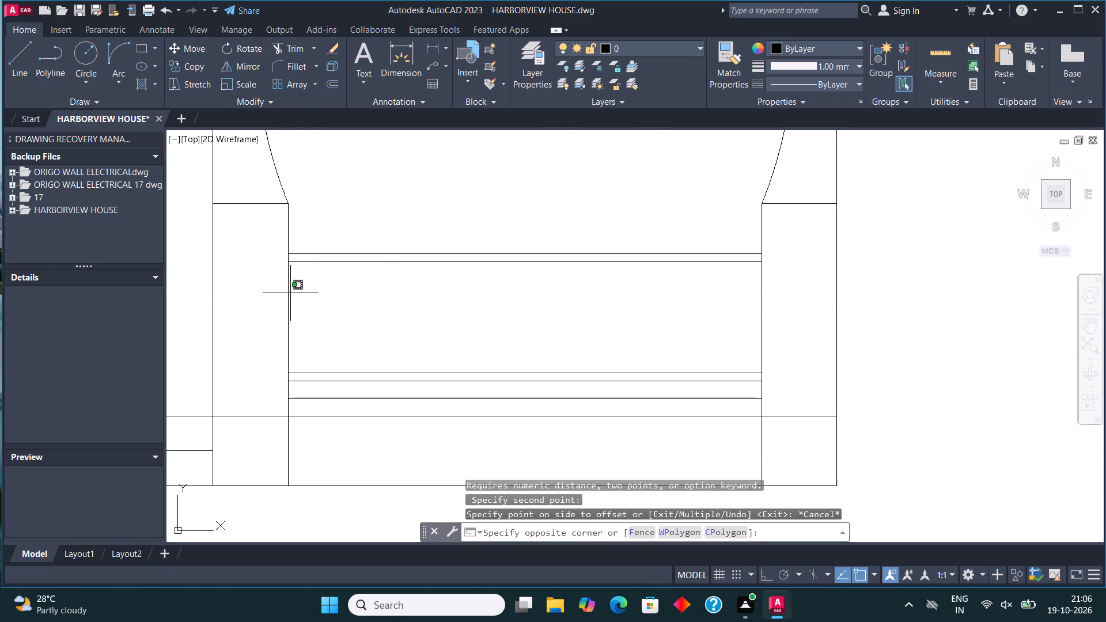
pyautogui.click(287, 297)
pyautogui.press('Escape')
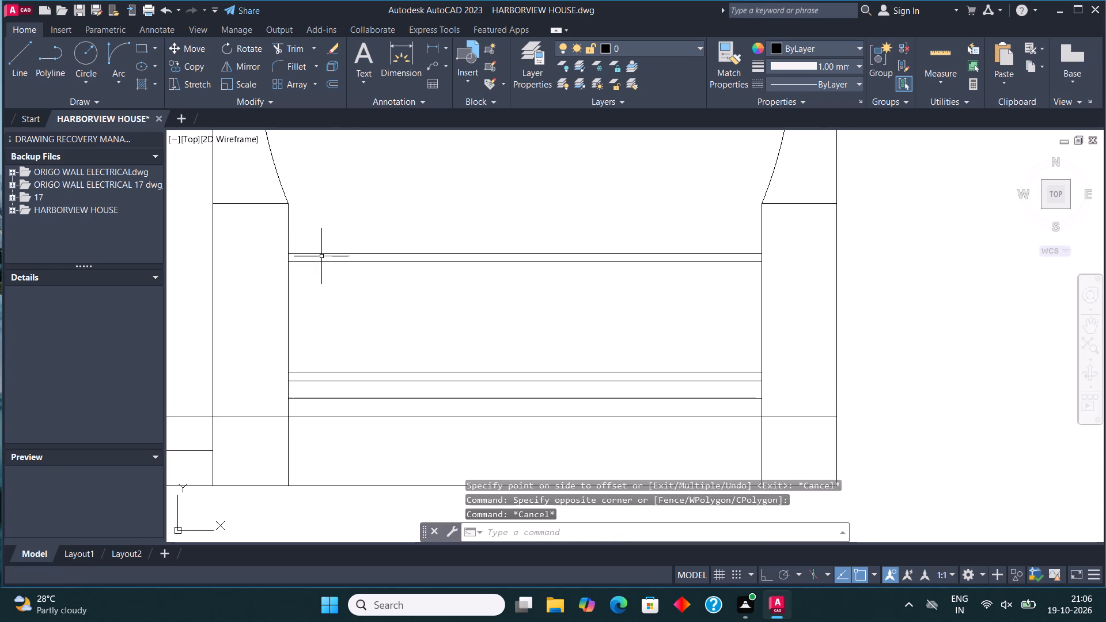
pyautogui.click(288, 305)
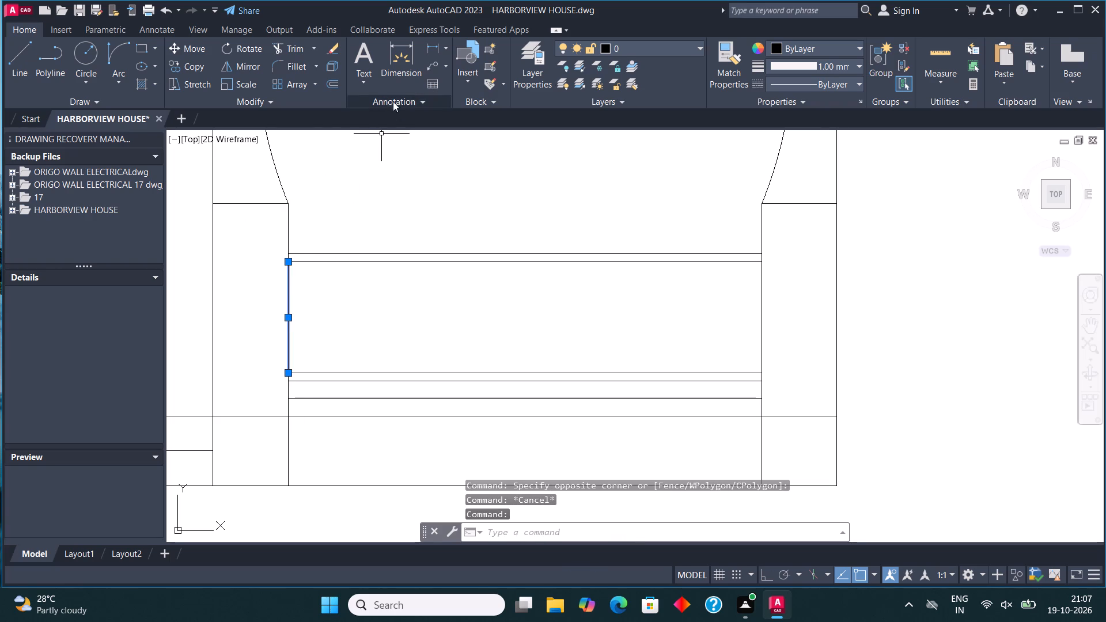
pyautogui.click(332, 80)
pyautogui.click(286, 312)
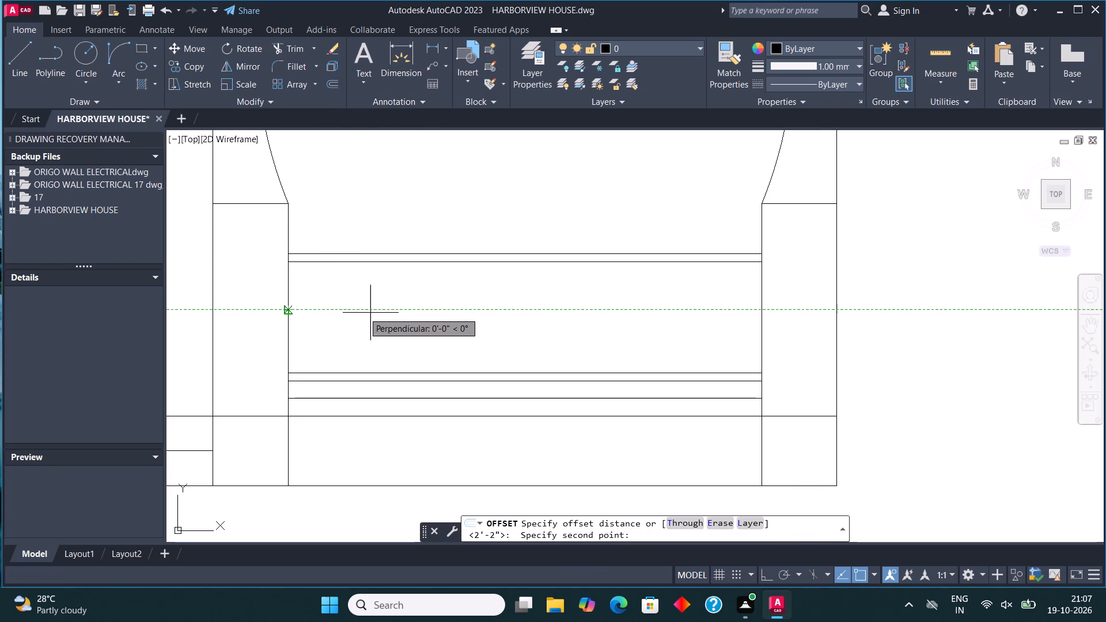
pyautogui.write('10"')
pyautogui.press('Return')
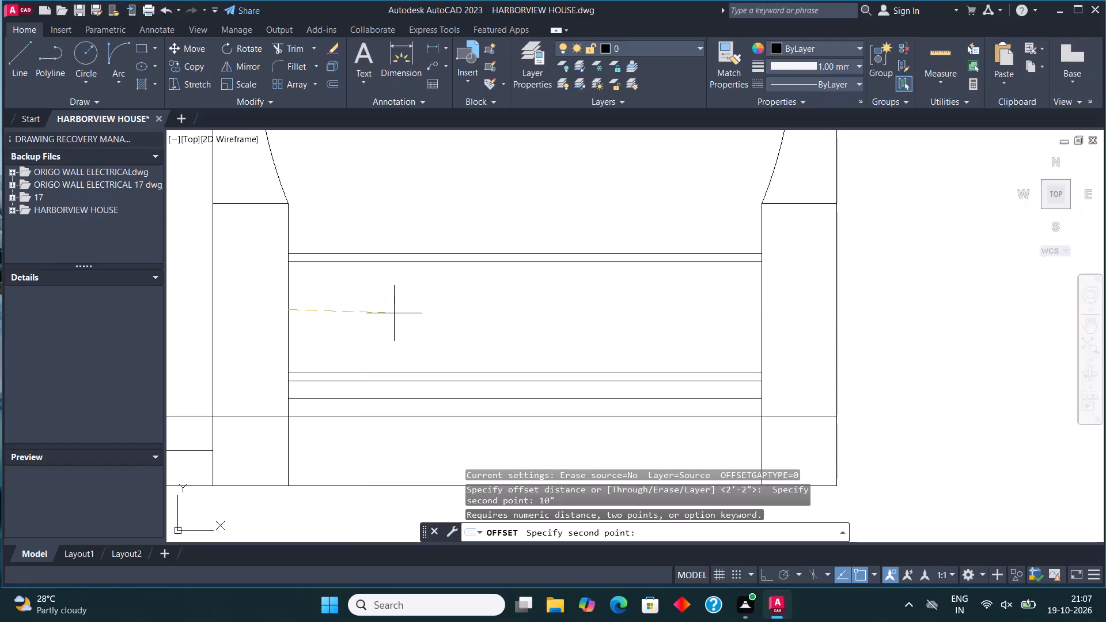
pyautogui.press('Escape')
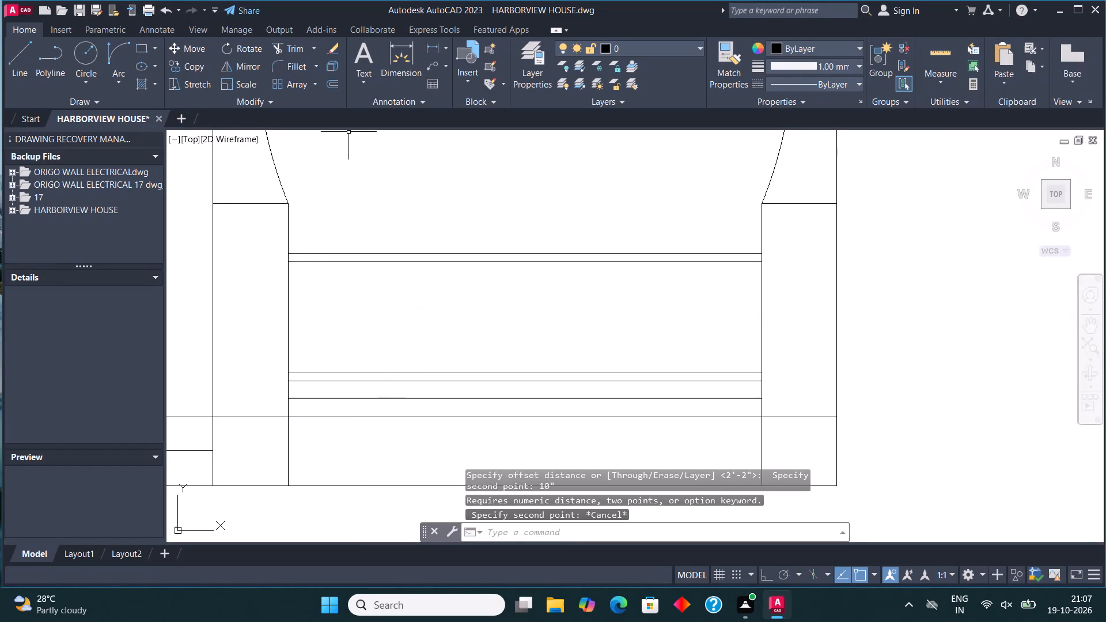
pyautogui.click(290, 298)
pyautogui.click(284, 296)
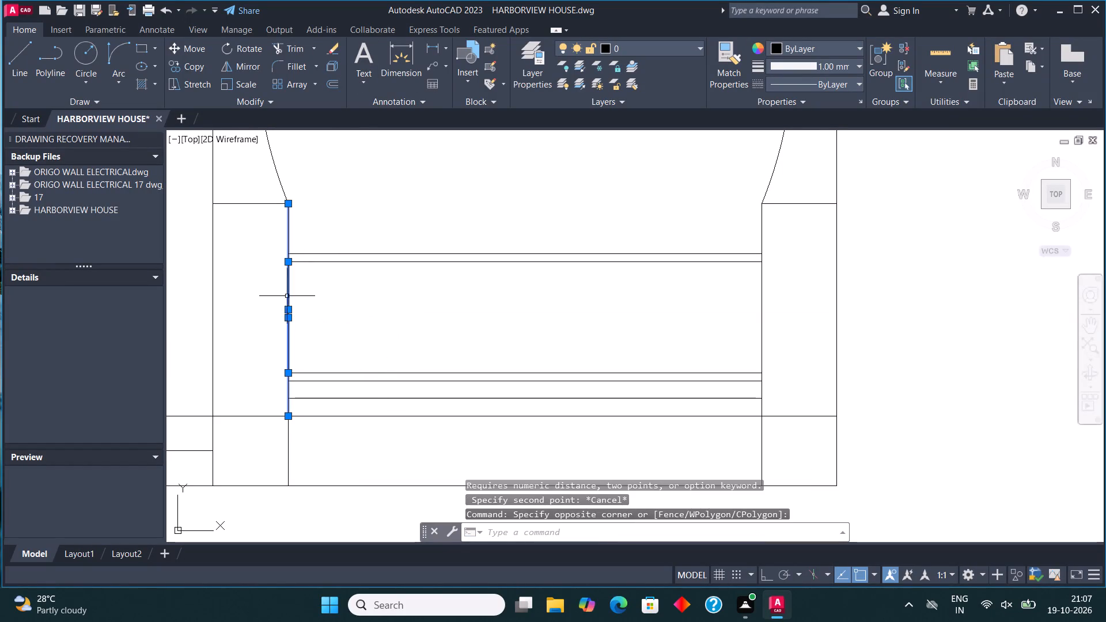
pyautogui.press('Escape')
# Offset the vertical line on the middle column's edge 10" to the right, into the porch railing.
pyautogui.click(289, 306)
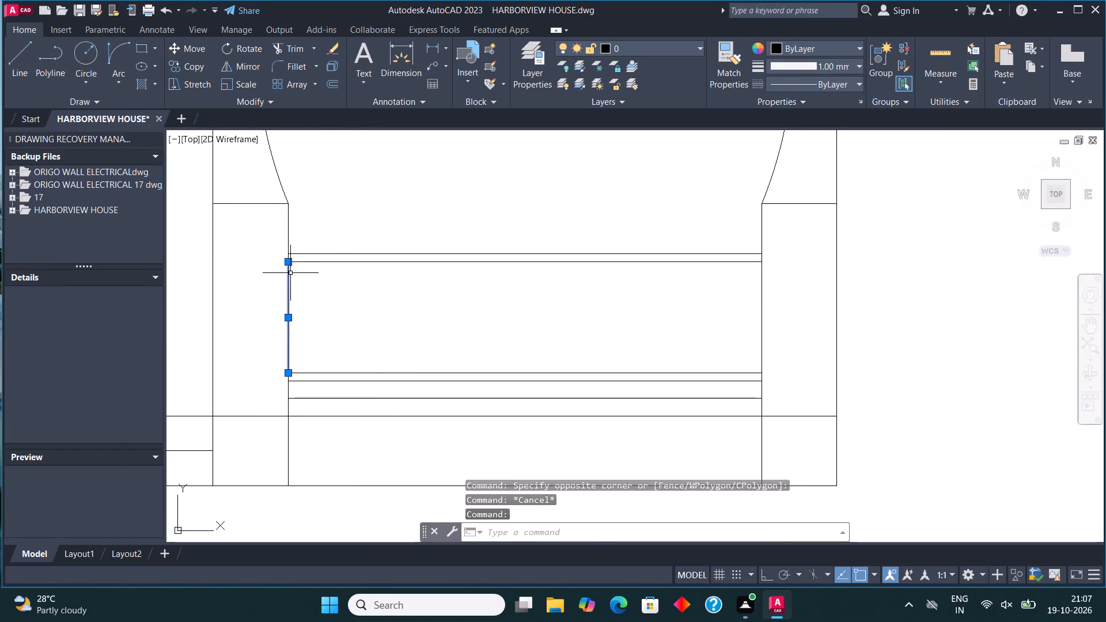
pyautogui.click(332, 82)
pyautogui.click(290, 310)
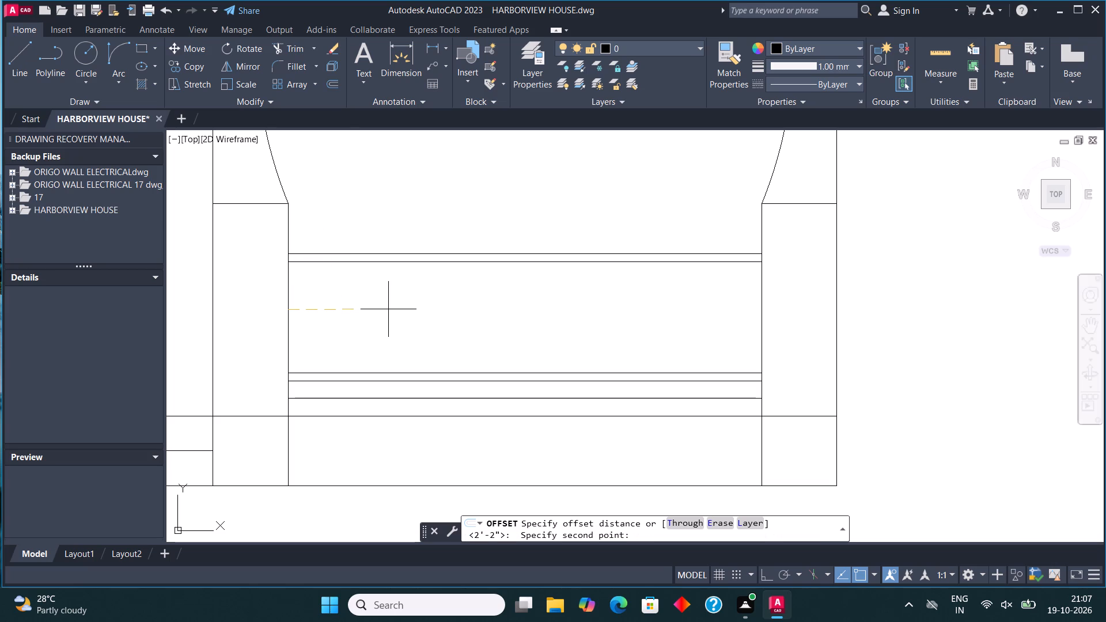
pyautogui.write('10')
pyautogui.hotkey('shift', '"')
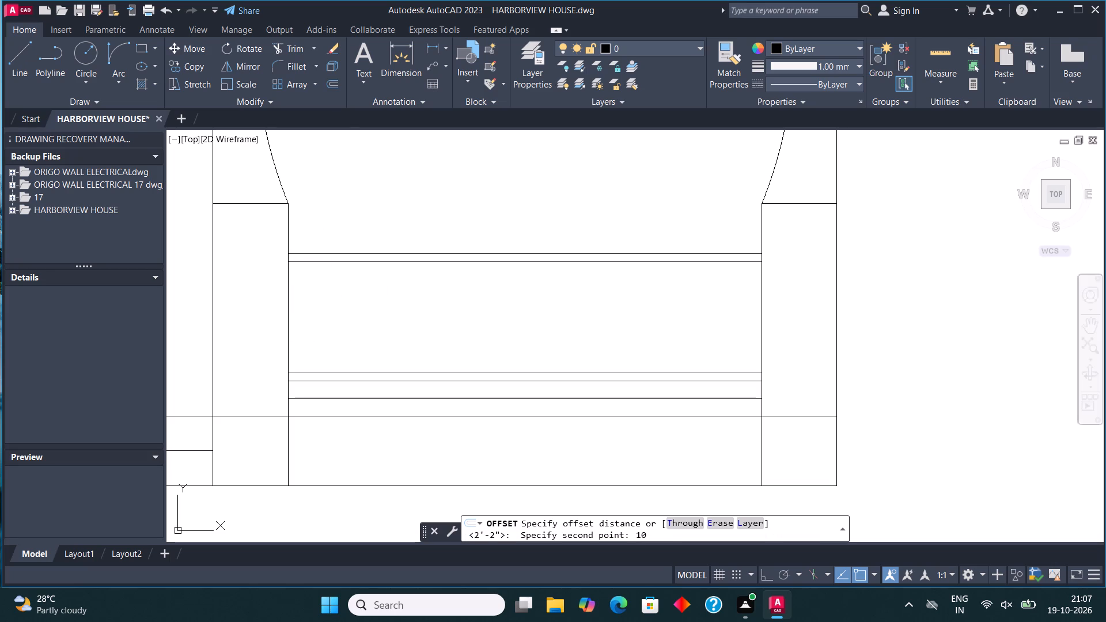
pyautogui.press('Return')
pyautogui.click(393, 312)
pyautogui.scroll(-4, 397, 322)
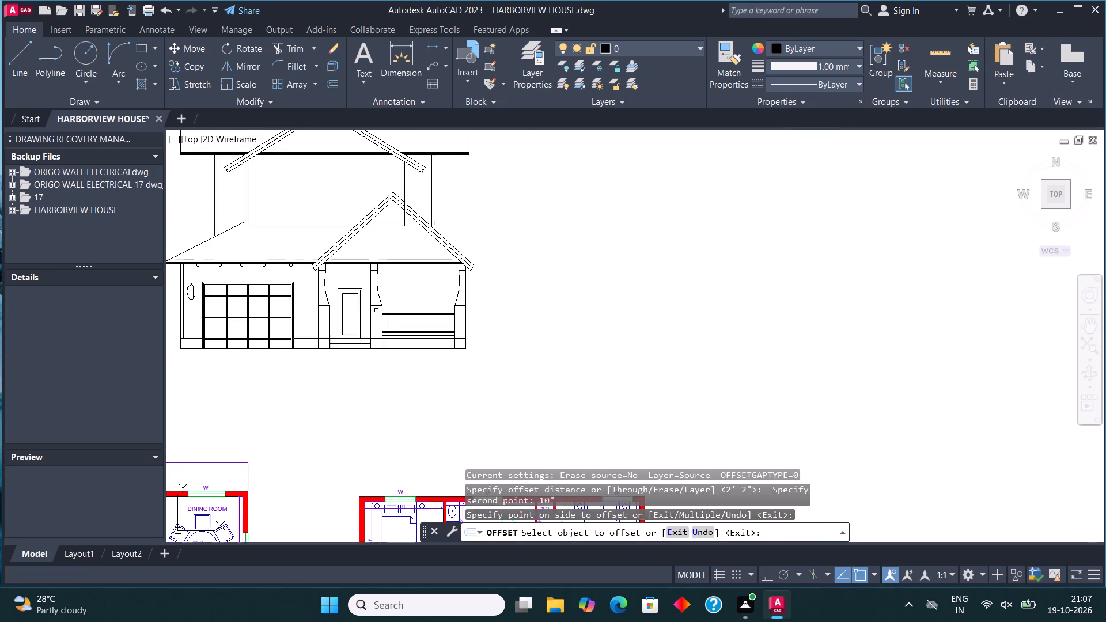
# Offset each newest vertical railing line 10" to the right, repeating from the first spaced line to just past the railing's centre.
pyautogui.scroll(3, 369, 313)
pyautogui.click(402, 325)
pyautogui.click(441, 333)
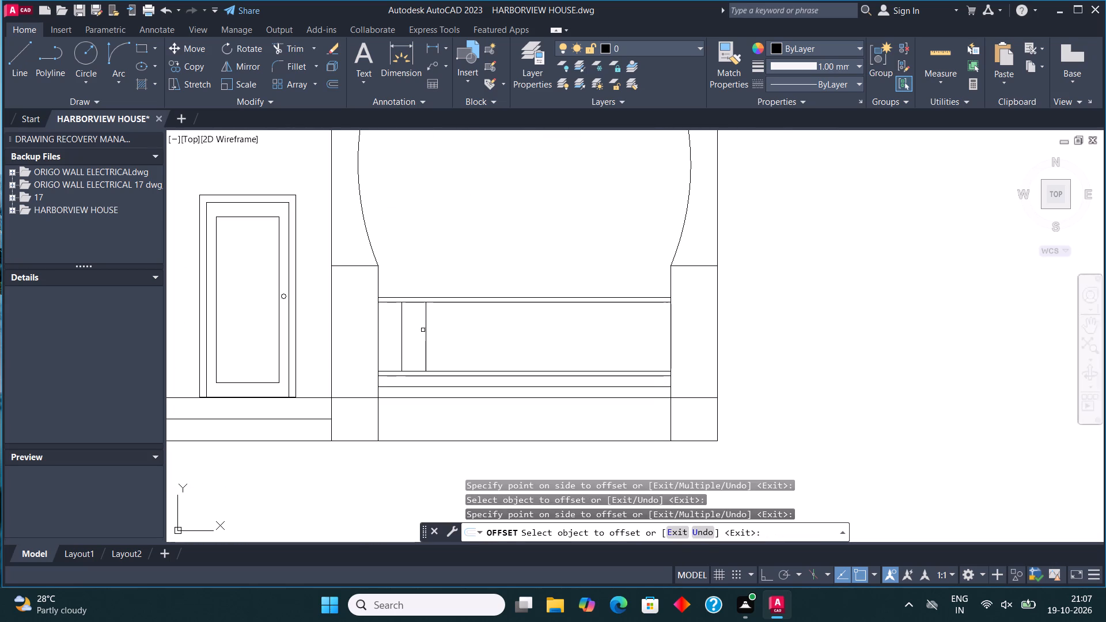
pyautogui.click(425, 331)
pyautogui.click(455, 340)
pyautogui.click(452, 337)
pyautogui.click(471, 339)
pyautogui.click(475, 339)
pyautogui.click(493, 342)
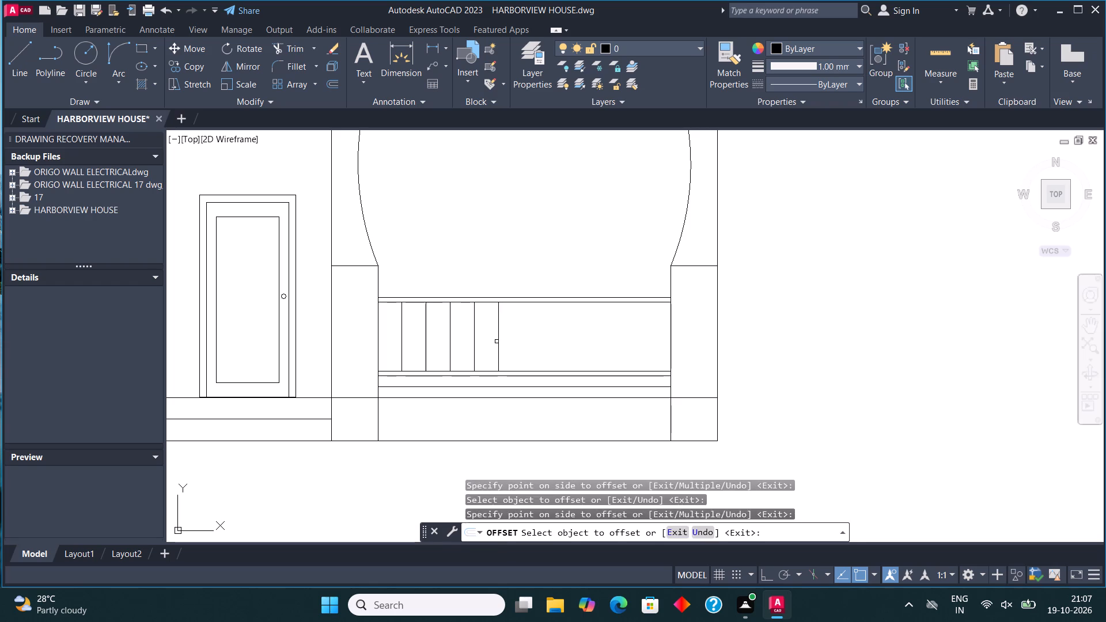
pyautogui.click(497, 342)
pyautogui.click(517, 347)
pyautogui.moveTo(521, 336); pyautogui.dragTo(528, 337)
pyautogui.click(567, 344)
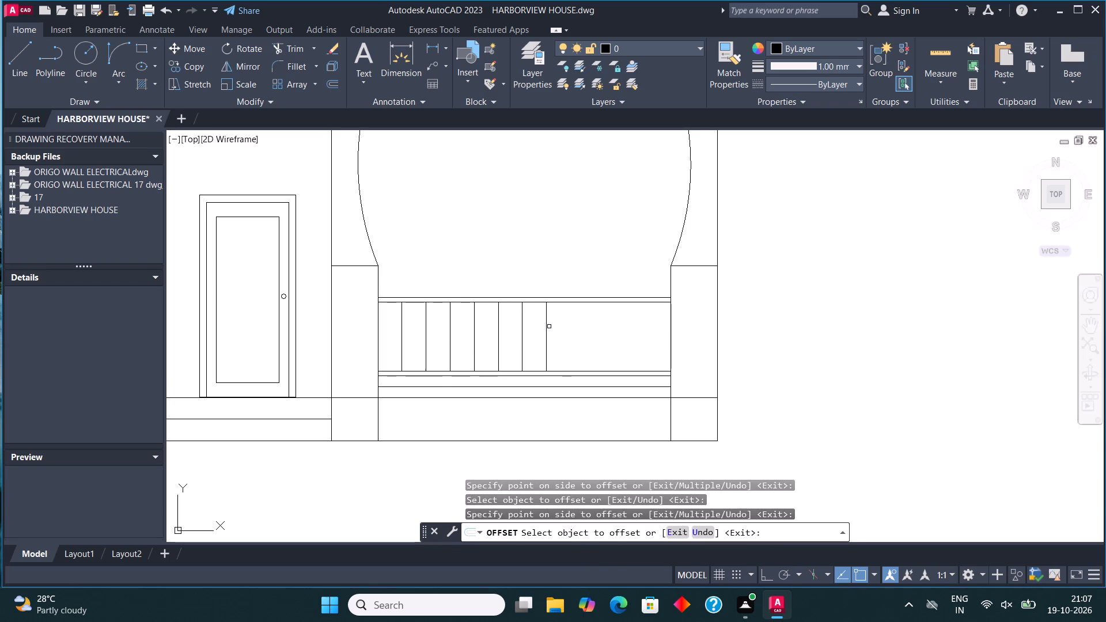
# Continue offsetting the vertical railing lines 10" to the right until the spacing reaches the right porch column.
pyautogui.click(549, 327)
pyautogui.moveTo(545, 324); pyautogui.dragTo(552, 328)
pyautogui.click(558, 331)
pyautogui.doubleClick(573, 338)
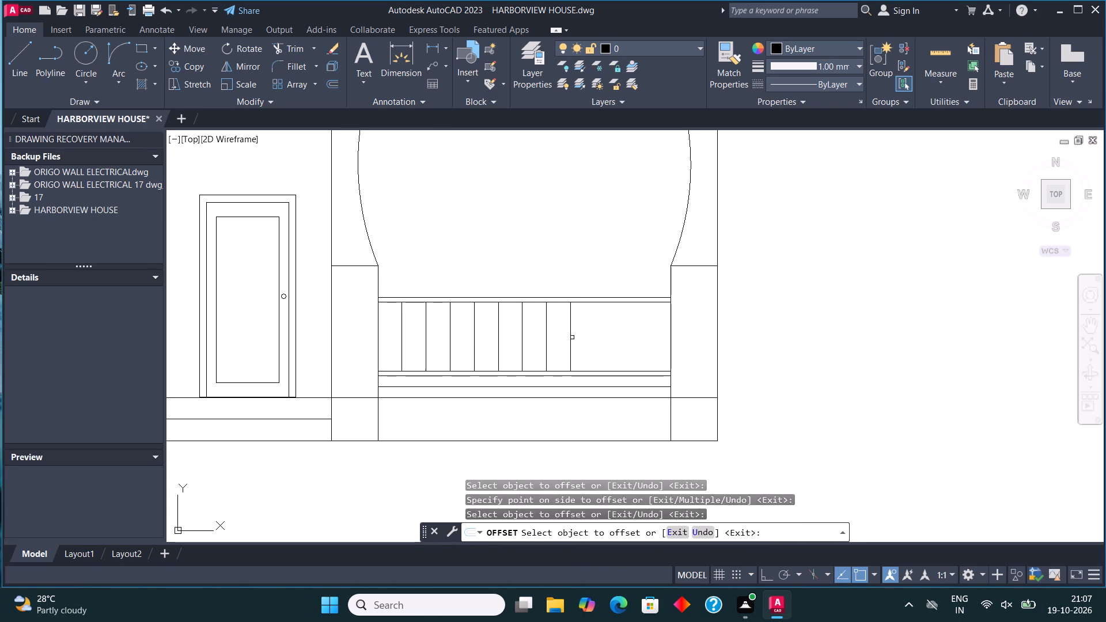
pyautogui.click(590, 339)
pyautogui.click(596, 336)
pyautogui.click(612, 337)
pyautogui.moveTo(619, 337); pyautogui.dragTo(647, 338)
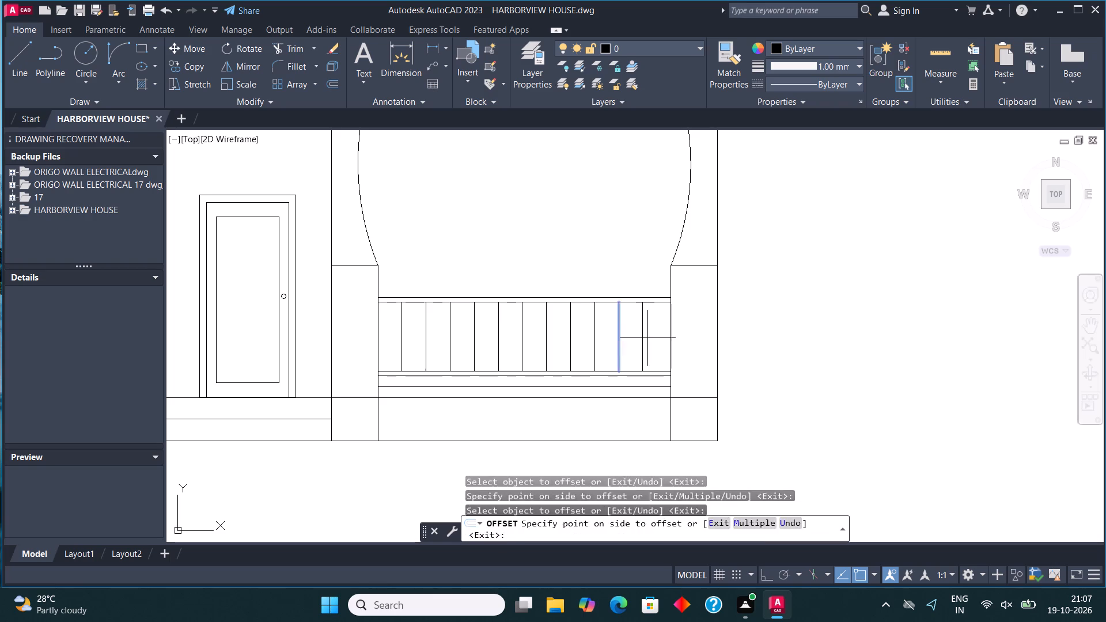
pyautogui.click(703, 341)
pyautogui.press('Escape')
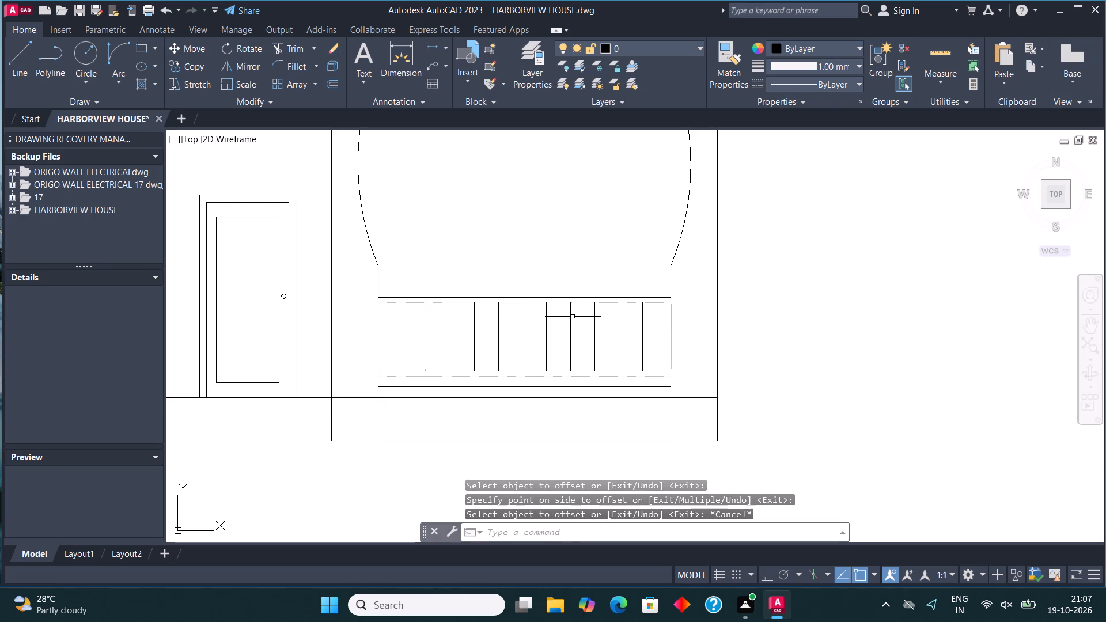
# Offset the fifth vertical railing line from the middle column 1" to the right to give the baluster thickness.
pyautogui.click(498, 323)
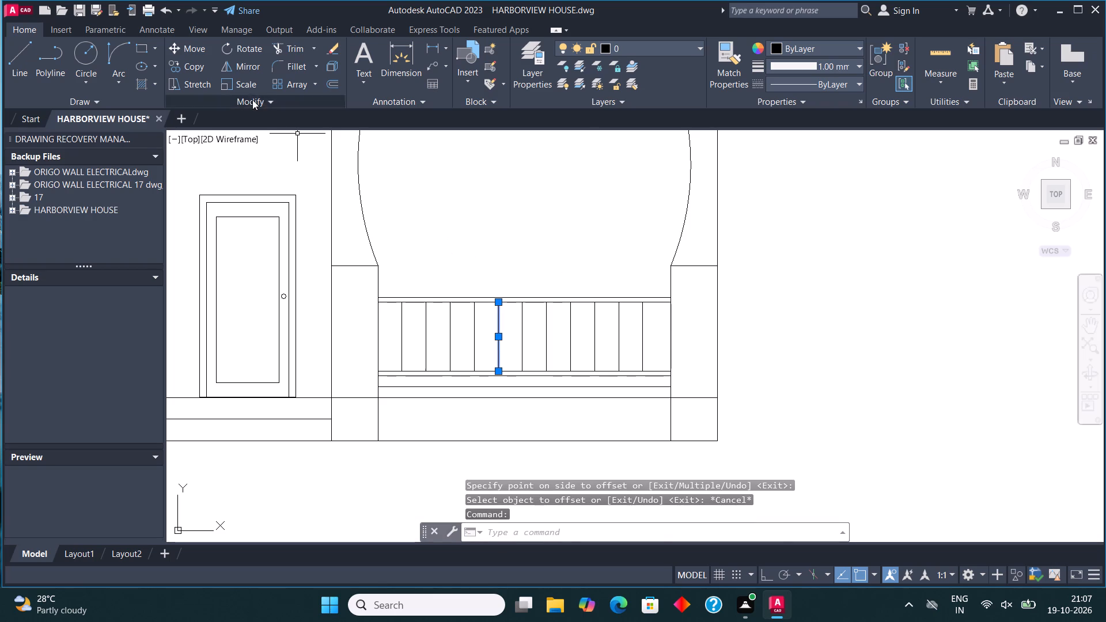
pyautogui.click(329, 82)
pyautogui.scroll(2, 520, 339)
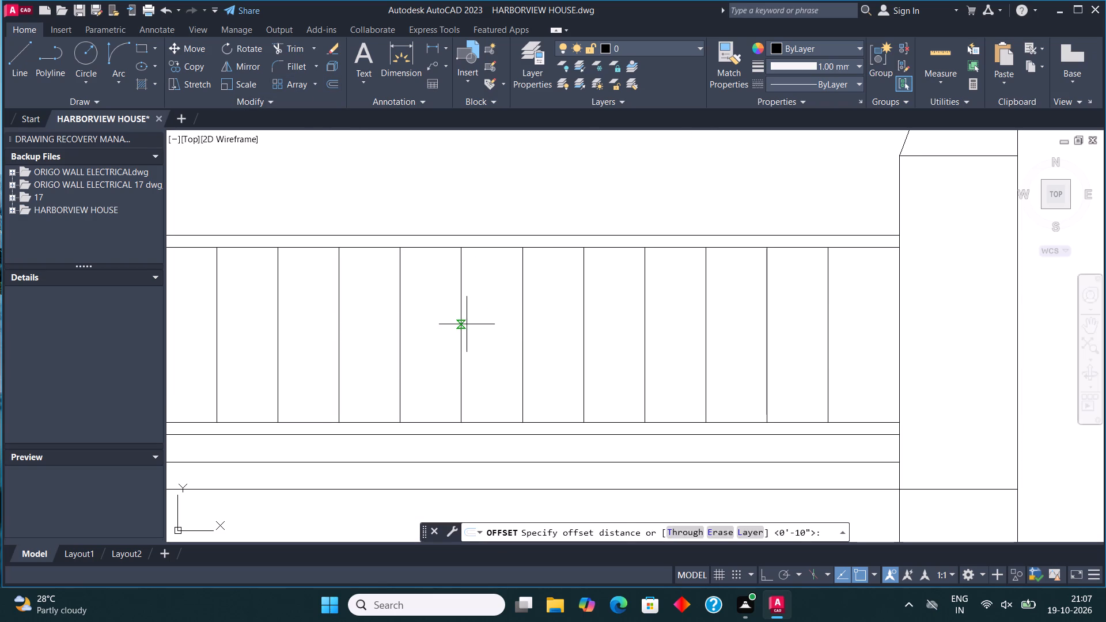
pyautogui.click(459, 321)
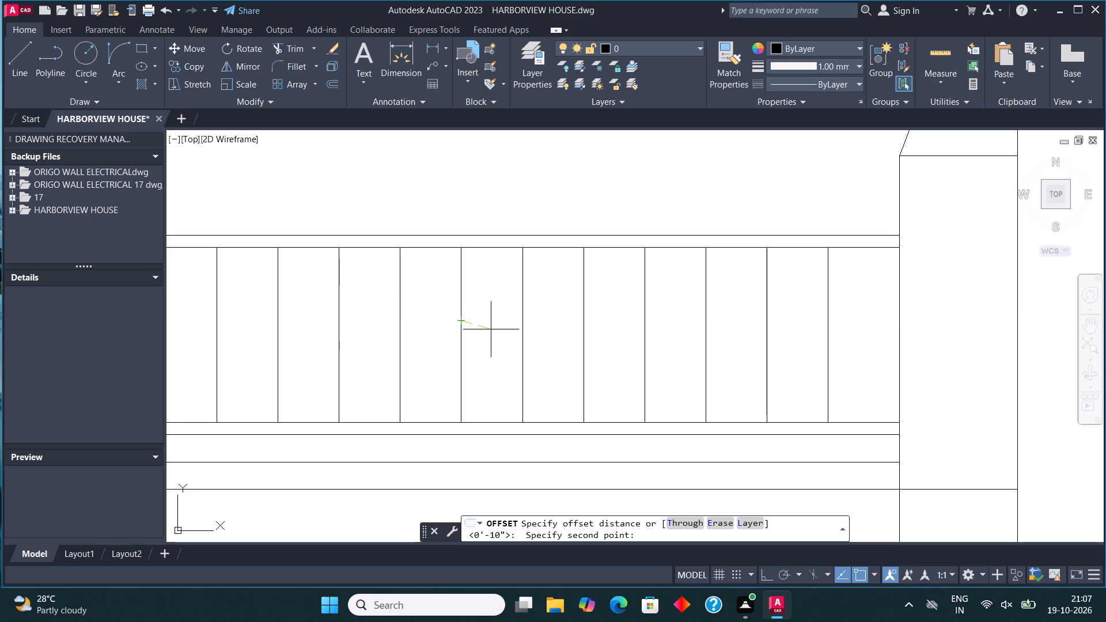
pyautogui.write('1"')
pyautogui.press('Return')
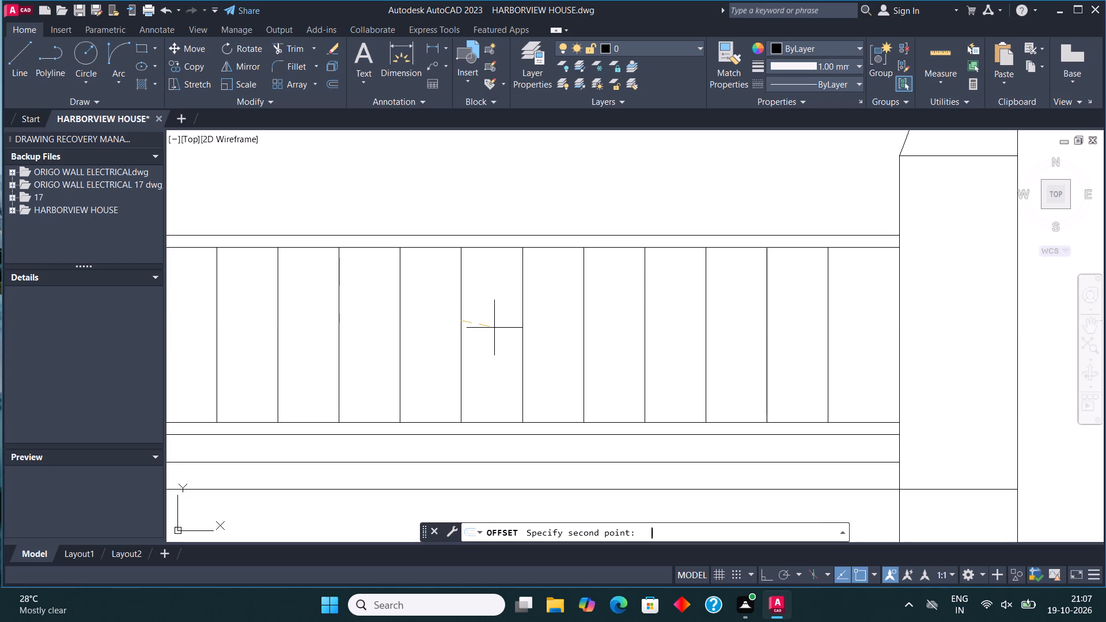
pyautogui.press('1')
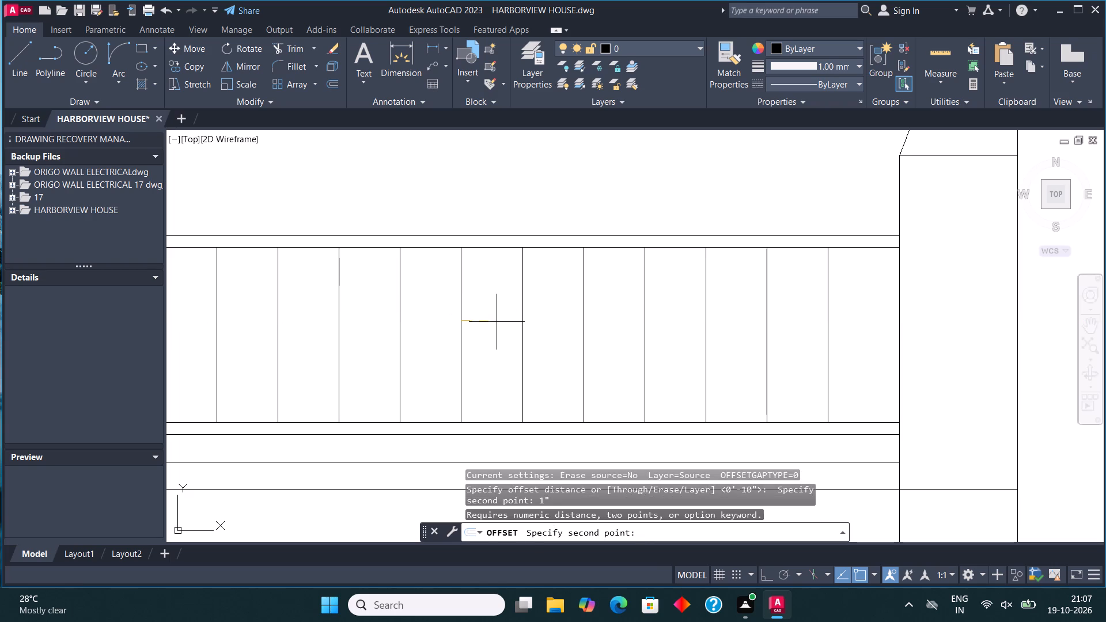
pyautogui.hotkey('shift', '"')
pyautogui.press('Return')
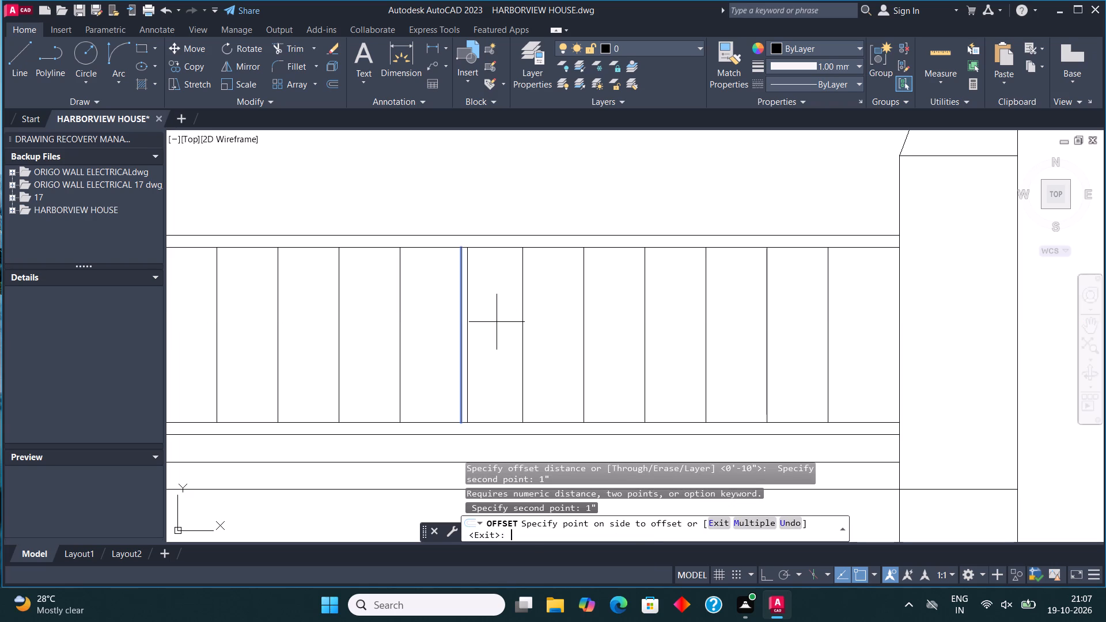
pyautogui.click(497, 322)
pyautogui.click(506, 331)
pyautogui.scroll(-1, 517, 319)
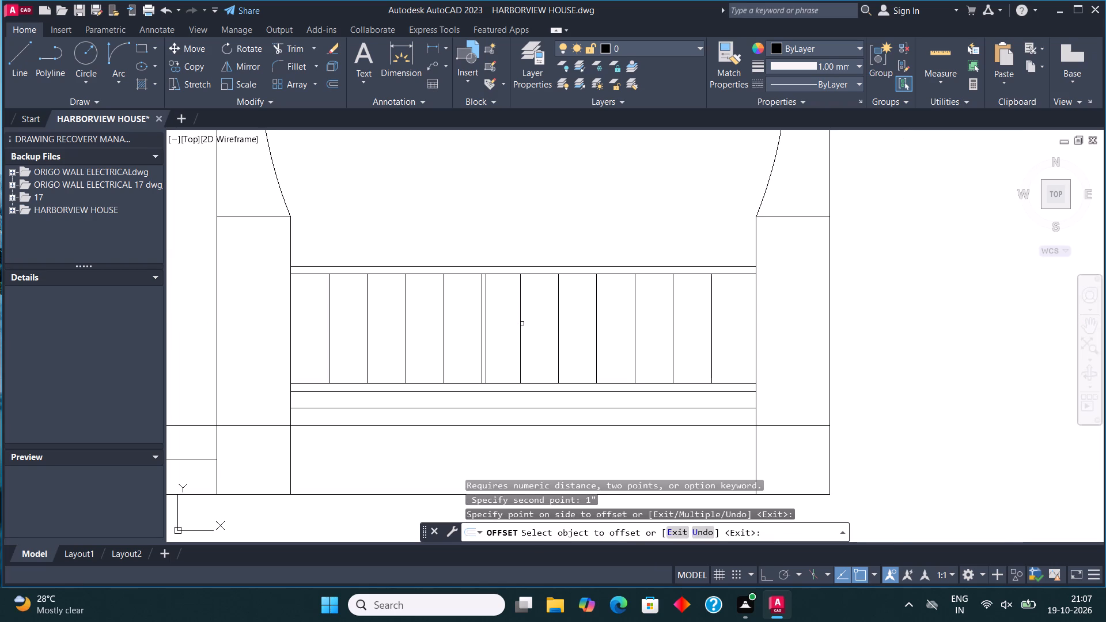
# Offset each of the remaining single vertical lines between that baluster and the right column 1" to the right.
pyautogui.click(522, 324)
pyautogui.click(541, 333)
pyautogui.click(562, 324)
pyautogui.moveTo(559, 322); pyautogui.dragTo(572, 323)
pyautogui.click(579, 324)
pyautogui.click(590, 306)
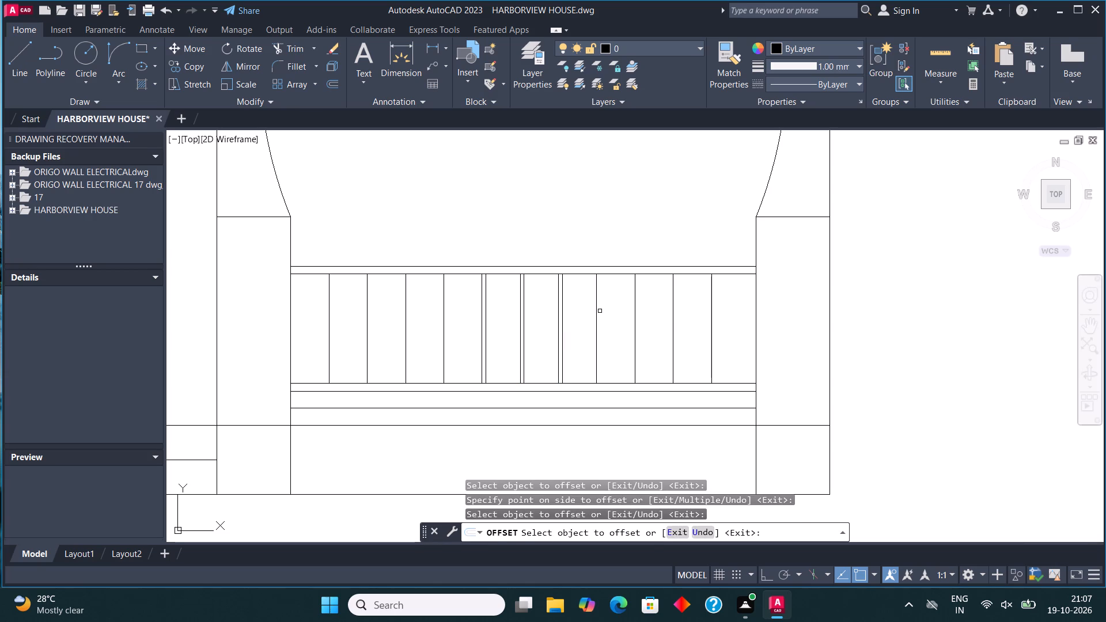
pyautogui.click(597, 310)
pyautogui.click(609, 323)
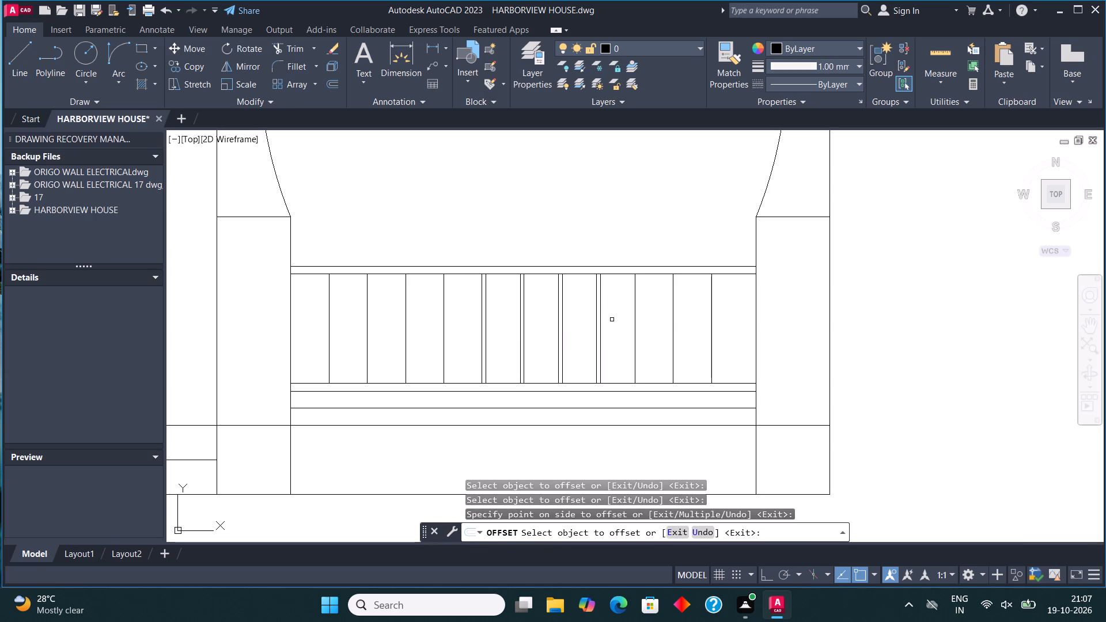
pyautogui.click(633, 339)
pyautogui.click(653, 357)
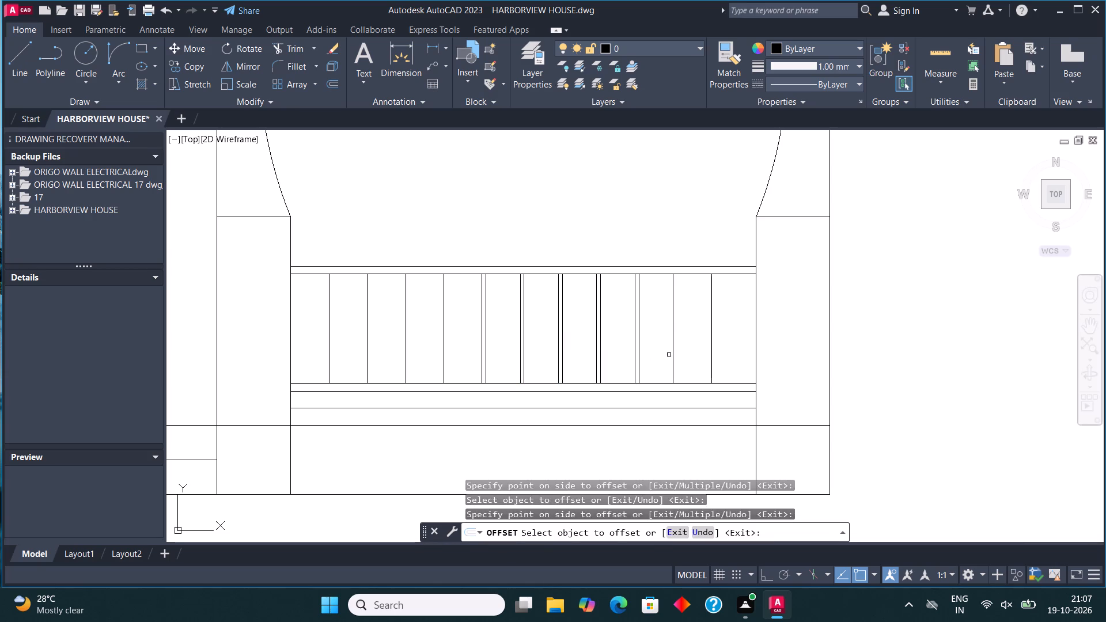
pyautogui.moveTo(673, 333); pyautogui.dragTo(678, 337)
pyautogui.click(684, 344)
pyautogui.click(712, 325)
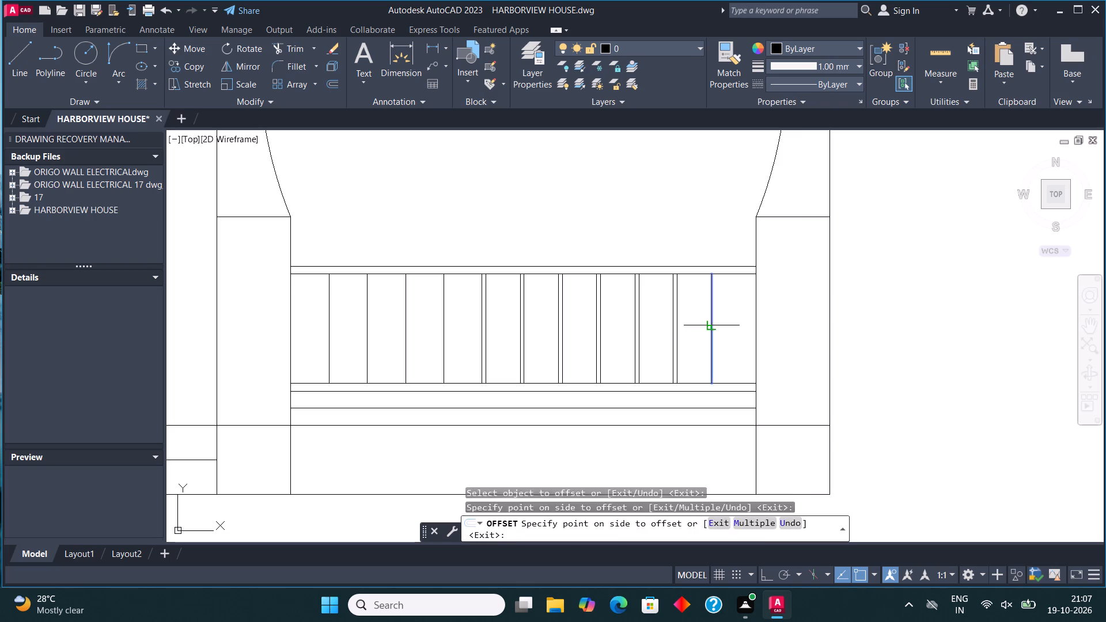
pyautogui.click(726, 335)
# Offset the four single vertical lines nearest the middle column 1" to the right, completing the paired baluster lines.
pyautogui.click(330, 335)
pyautogui.click(339, 342)
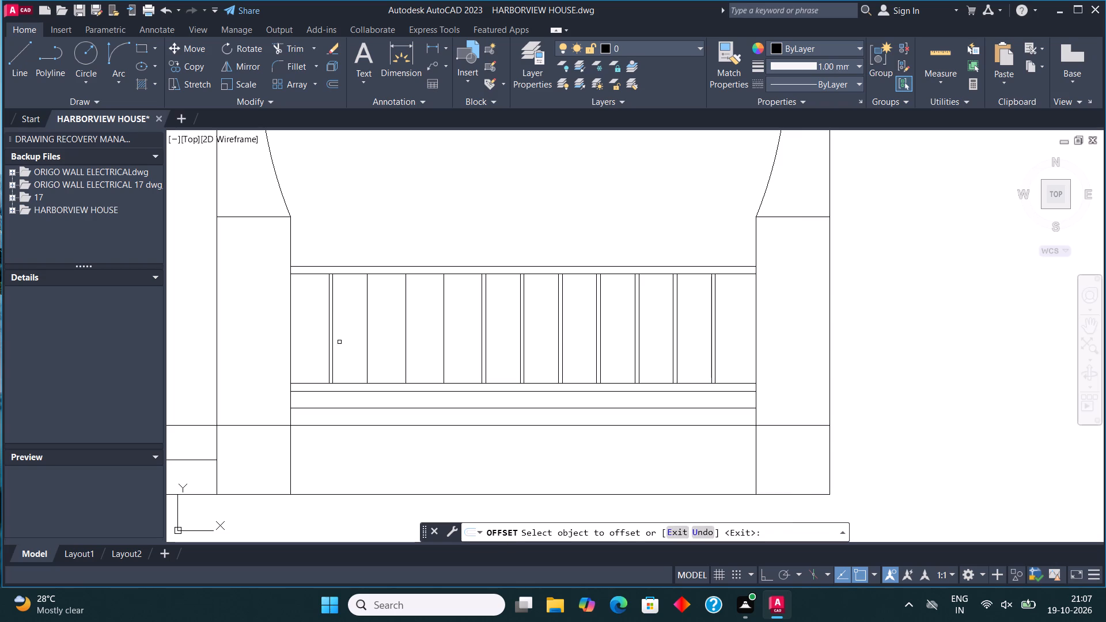
pyautogui.click(369, 333)
pyautogui.click(380, 340)
pyautogui.click(406, 328)
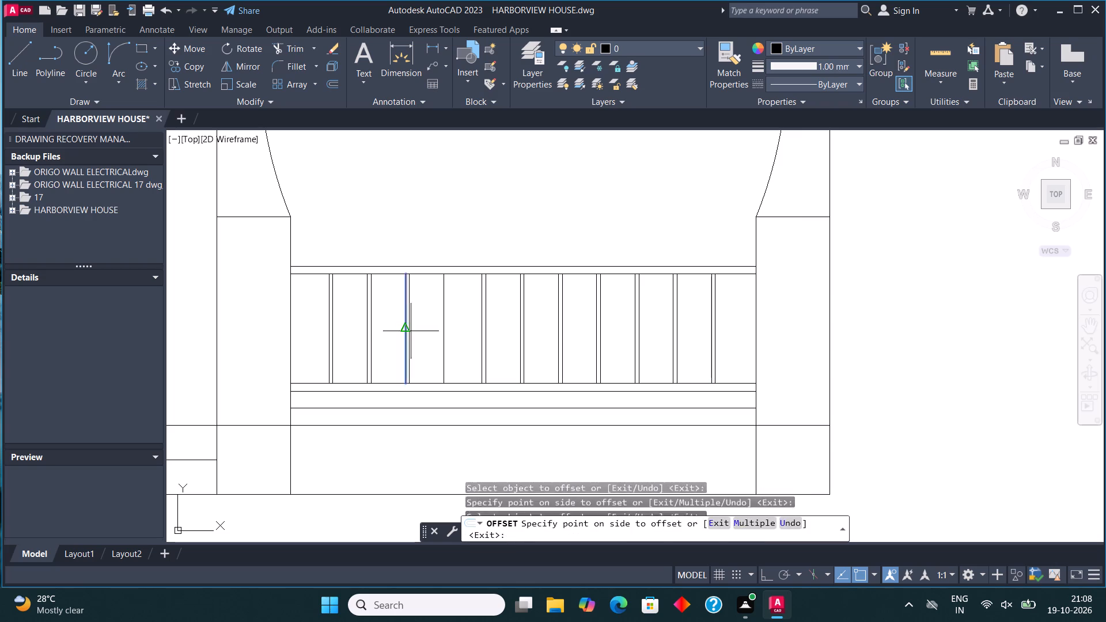
pyautogui.click(412, 333)
pyautogui.moveTo(442, 337); pyautogui.dragTo(450, 339)
pyautogui.click(457, 346)
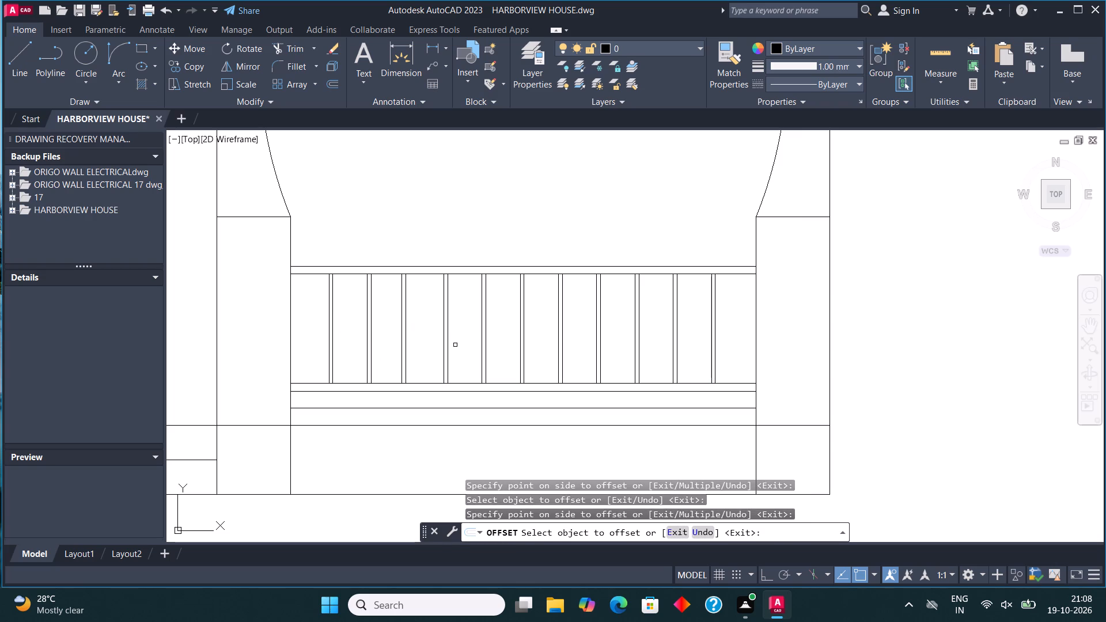
pyautogui.moveTo(406, 334); pyautogui.dragTo(415, 339)
pyautogui.click(423, 345)
pyautogui.press('Escape')
# Erase the stray vertical line just left of the third baluster from the middle column.
pyautogui.click(403, 332)
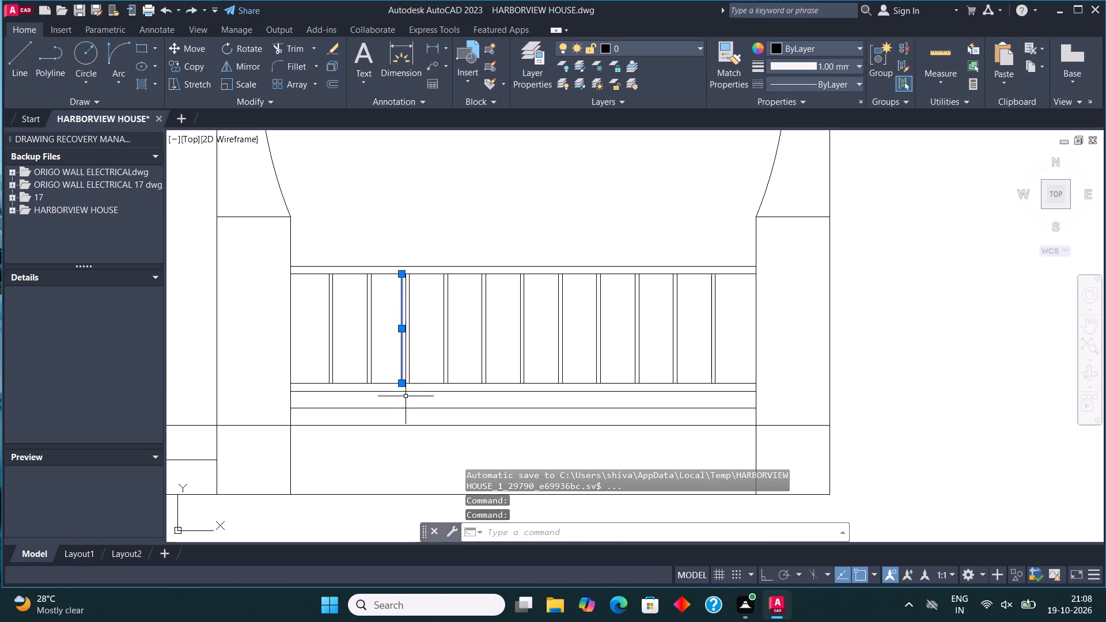
pyautogui.press('Delete')
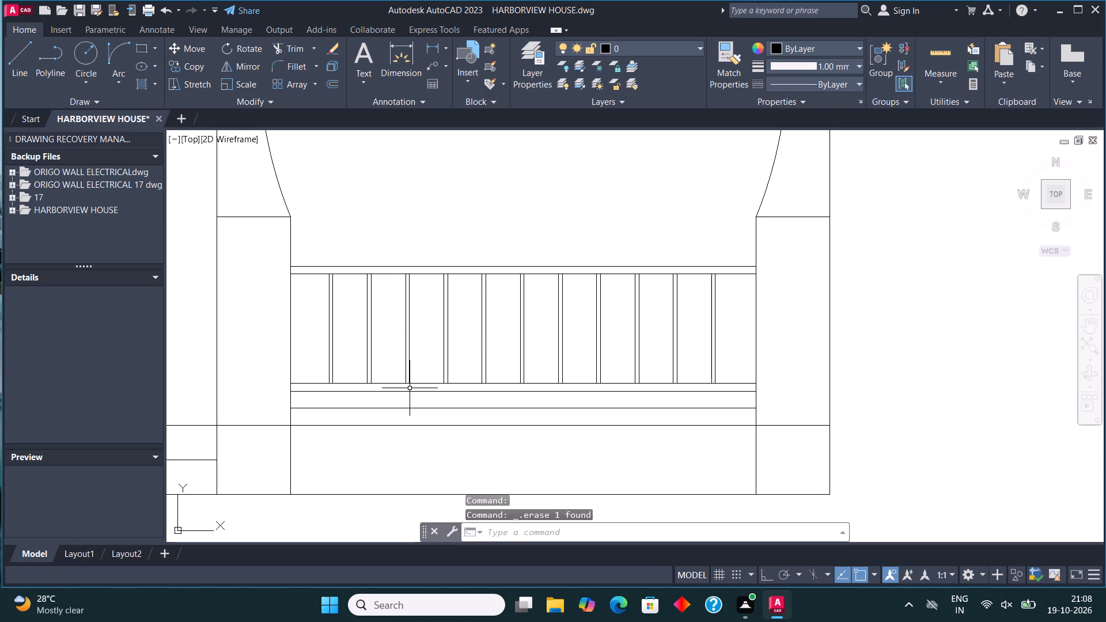
# Copy the window beside the elevation by its lower-left corner to the porch opening, on the railing's top rail.
pyautogui.scroll(-5, 417, 387)
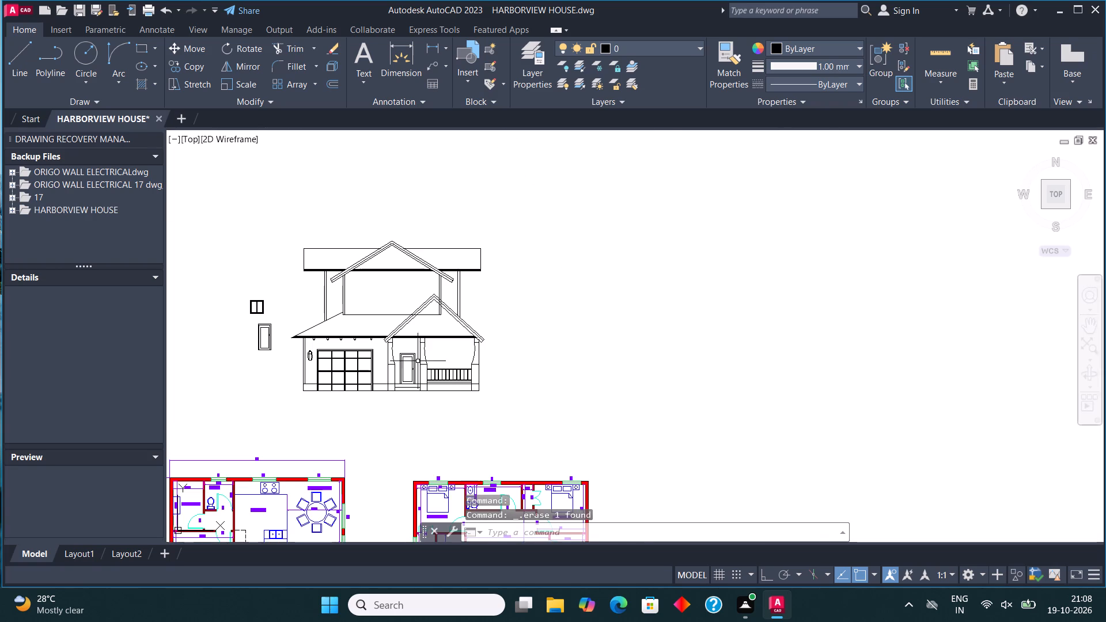
pyautogui.scroll(3, 264, 304)
pyautogui.click(264, 304)
pyautogui.click(249, 279)
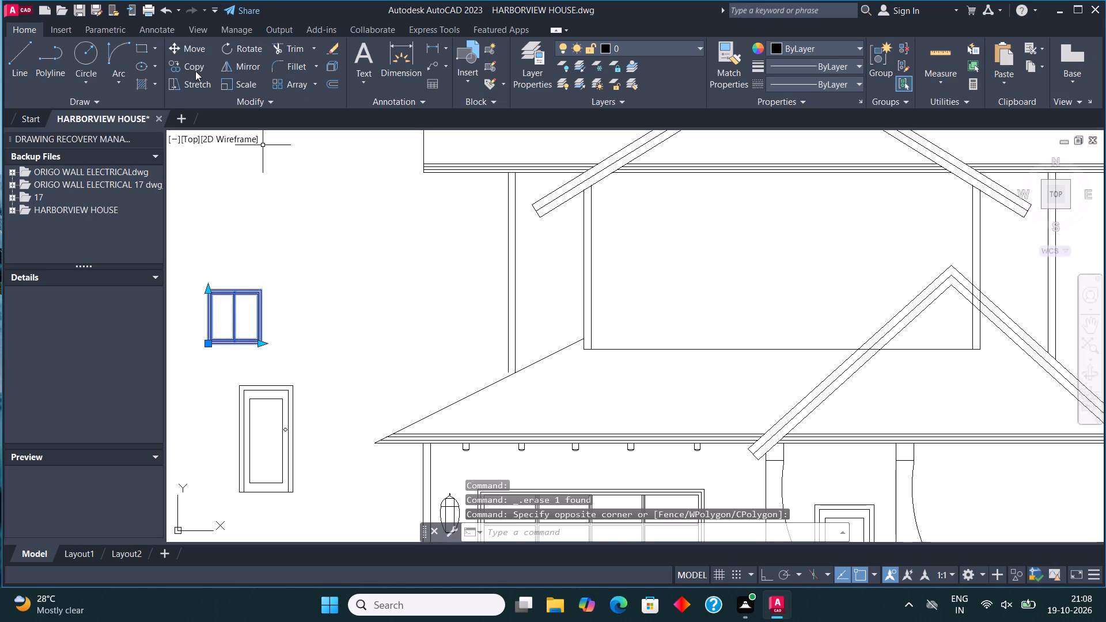
pyautogui.click(192, 69)
pyautogui.click(210, 345)
pyautogui.scroll(-4, 362, 313)
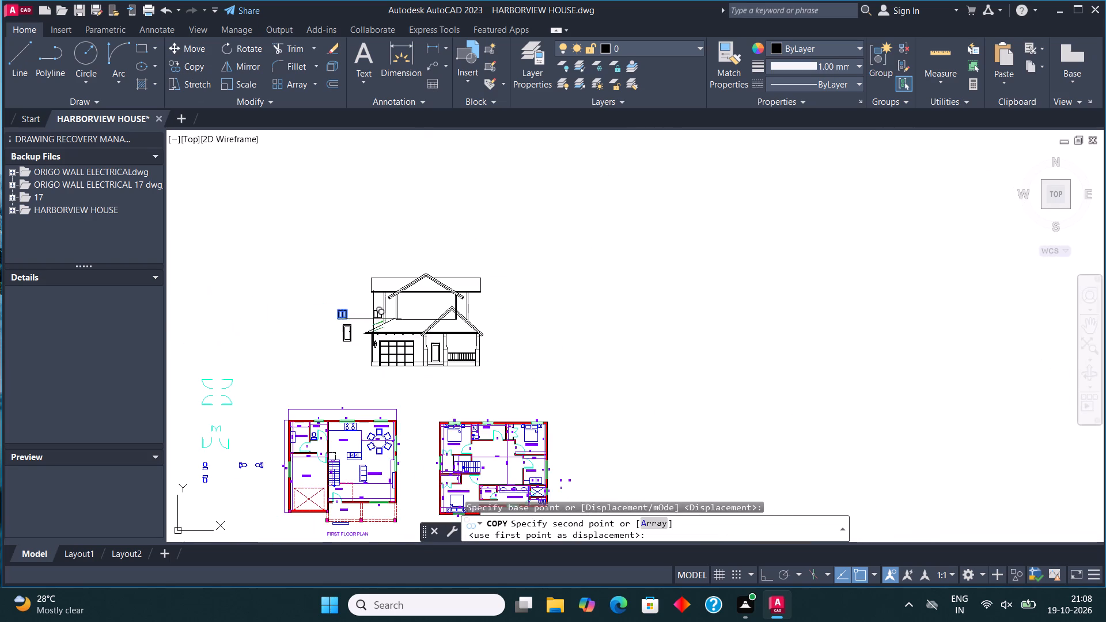
pyautogui.scroll(3, 471, 339)
pyautogui.scroll(1, 404, 390)
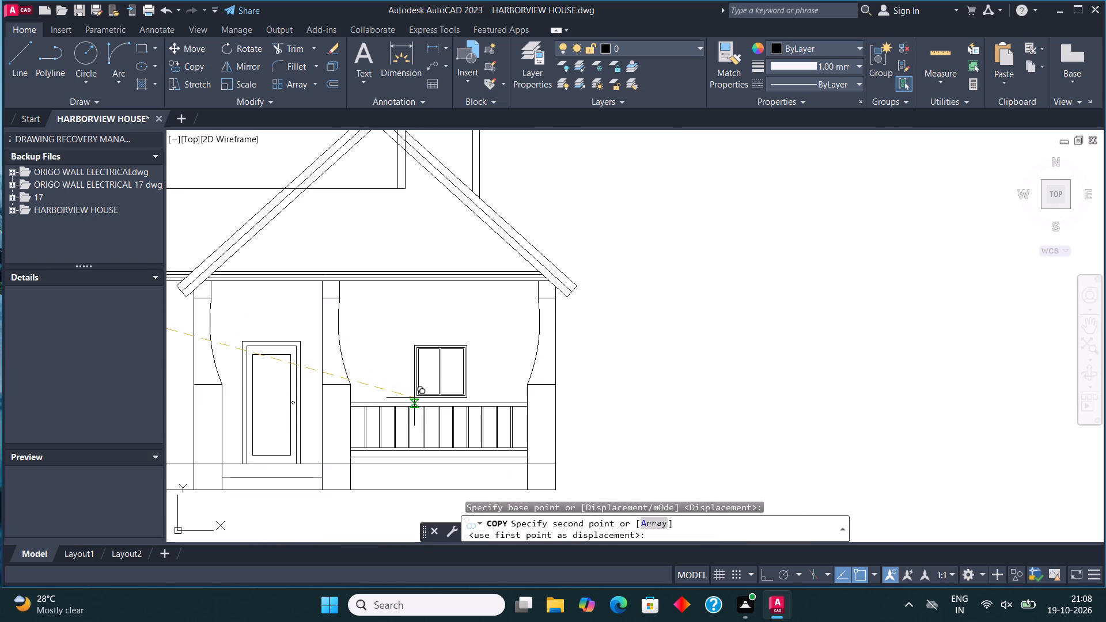
pyautogui.click(419, 401)
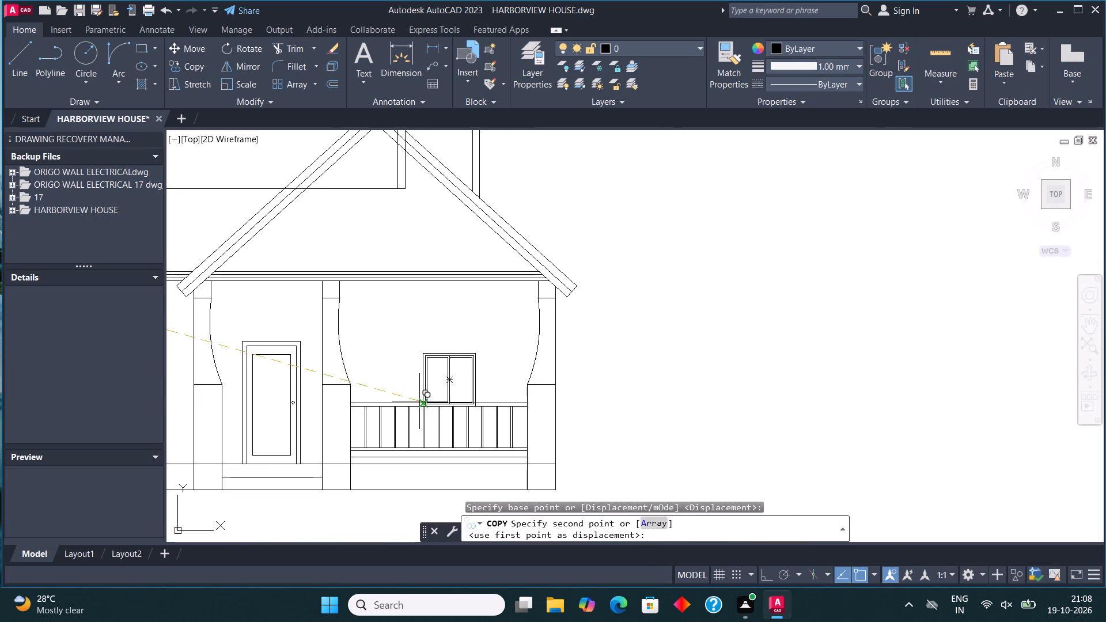
pyautogui.scroll(3, 428, 395)
pyautogui.scroll(-2, 428, 396)
pyautogui.press('Escape')
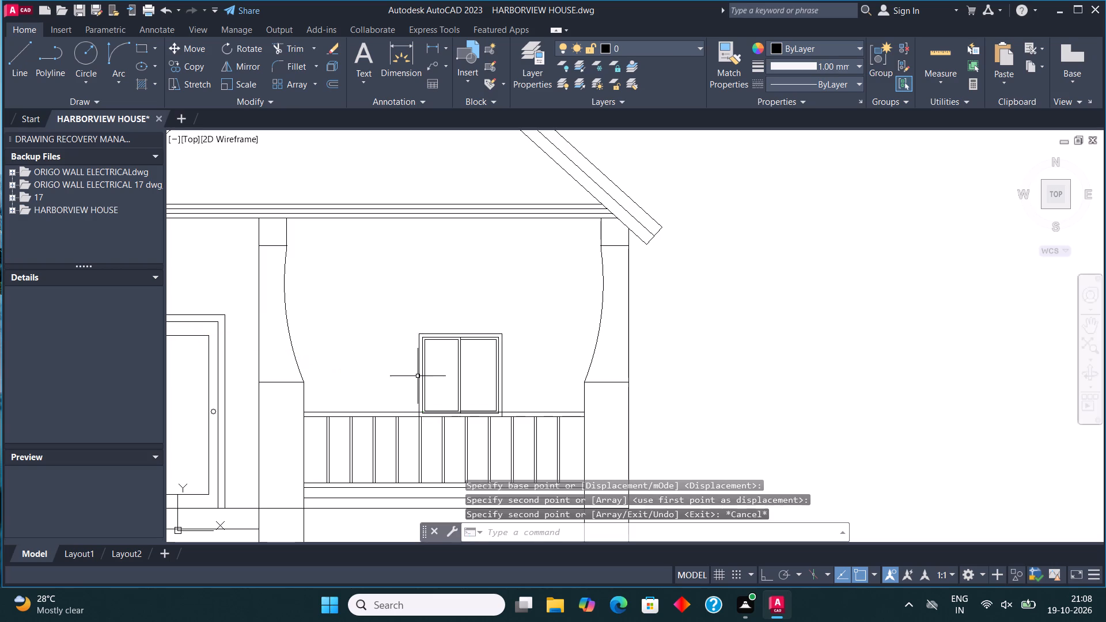
# Move the copied porch window up so its lower-left corner sits on the upper line of the top rail.
pyautogui.click(418, 376)
pyautogui.click(195, 50)
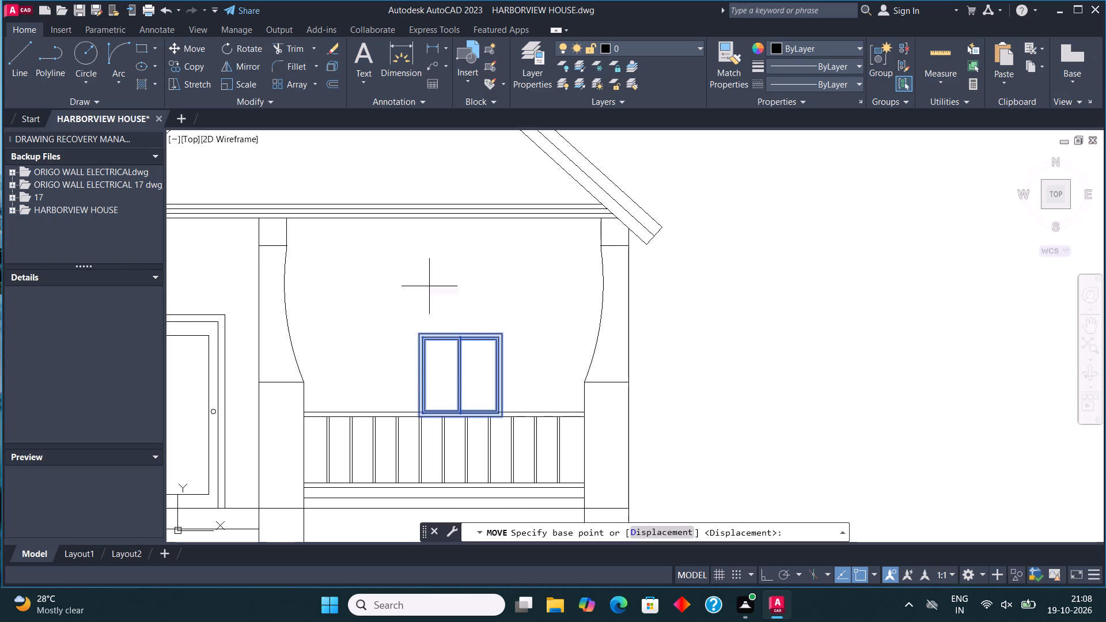
pyautogui.scroll(4, 425, 405)
pyautogui.click(380, 489)
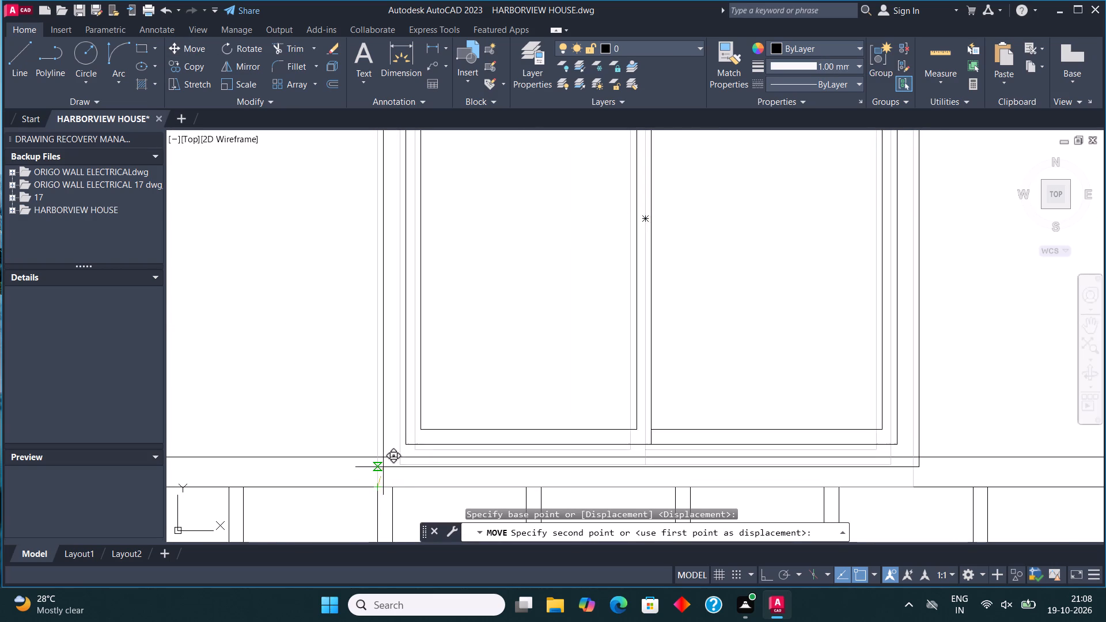
pyautogui.click(377, 456)
# Stretch the porch window's top edge upward by about 1'-11".
pyautogui.scroll(-4, 393, 477)
pyautogui.click(468, 433)
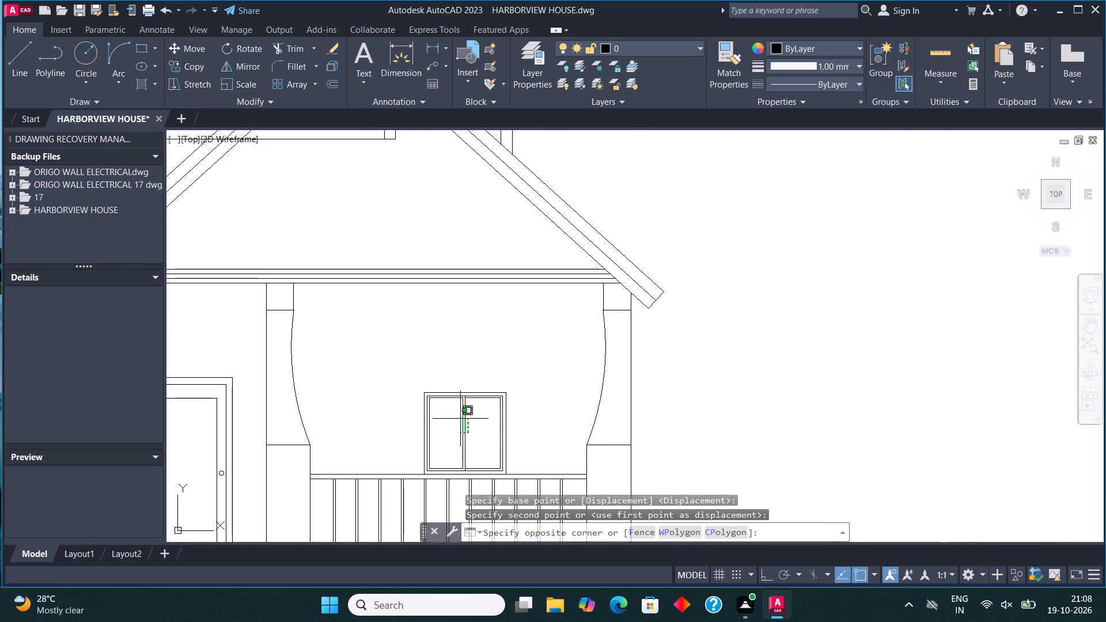
pyautogui.click(459, 417)
pyautogui.click(426, 395)
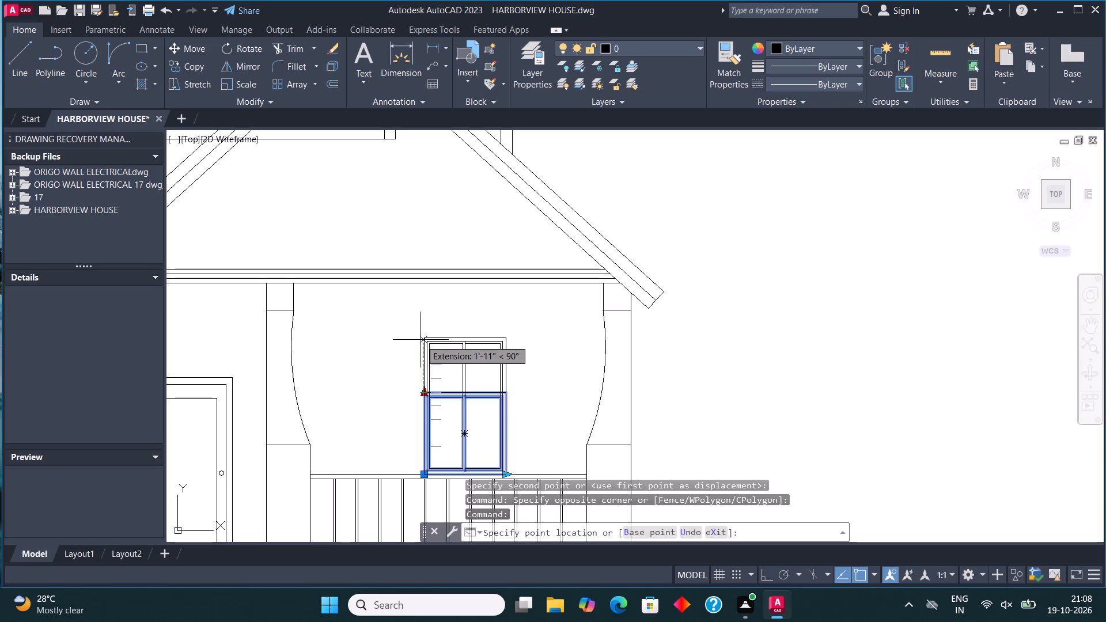
pyautogui.click(426, 336)
# Stretch the porch window's right edge outward to widen the window behind the railing.
pyautogui.click(504, 477)
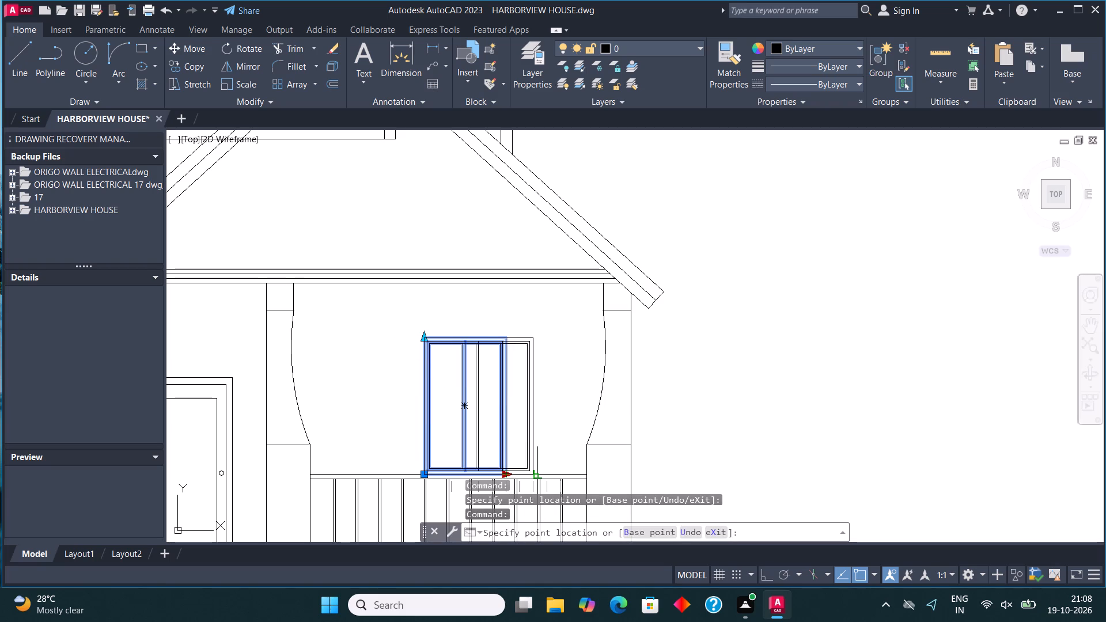
pyautogui.click(571, 480)
pyautogui.scroll(-2, 534, 422)
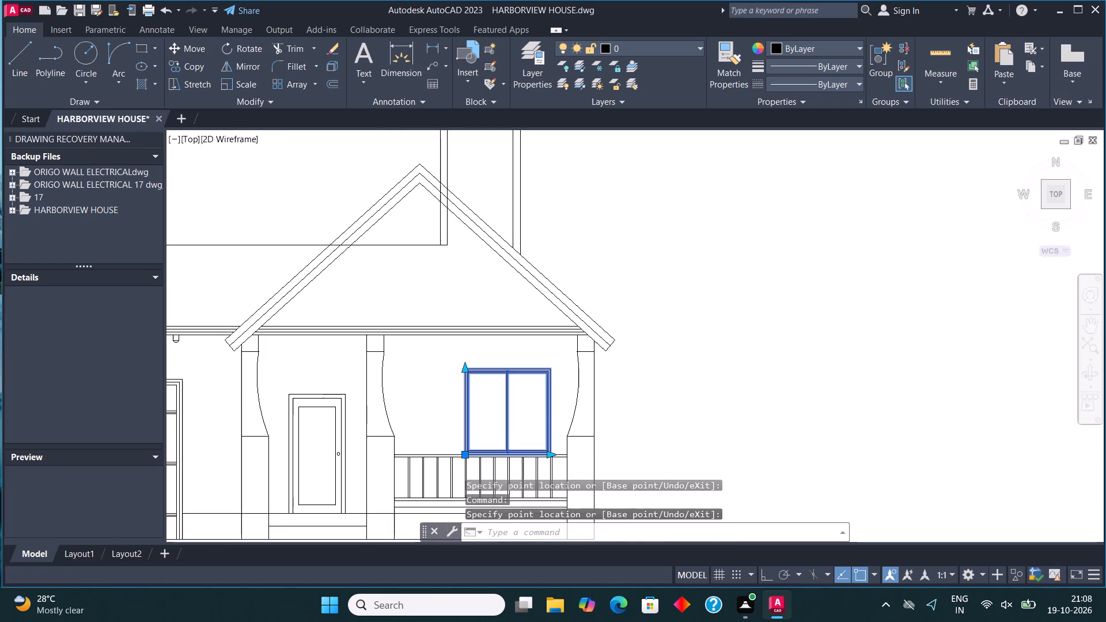
pyautogui.scroll(2, 534, 422)
pyautogui.moveTo(533, 420); pyautogui.dragTo(469, 332, button='middle')
pyautogui.click(492, 384)
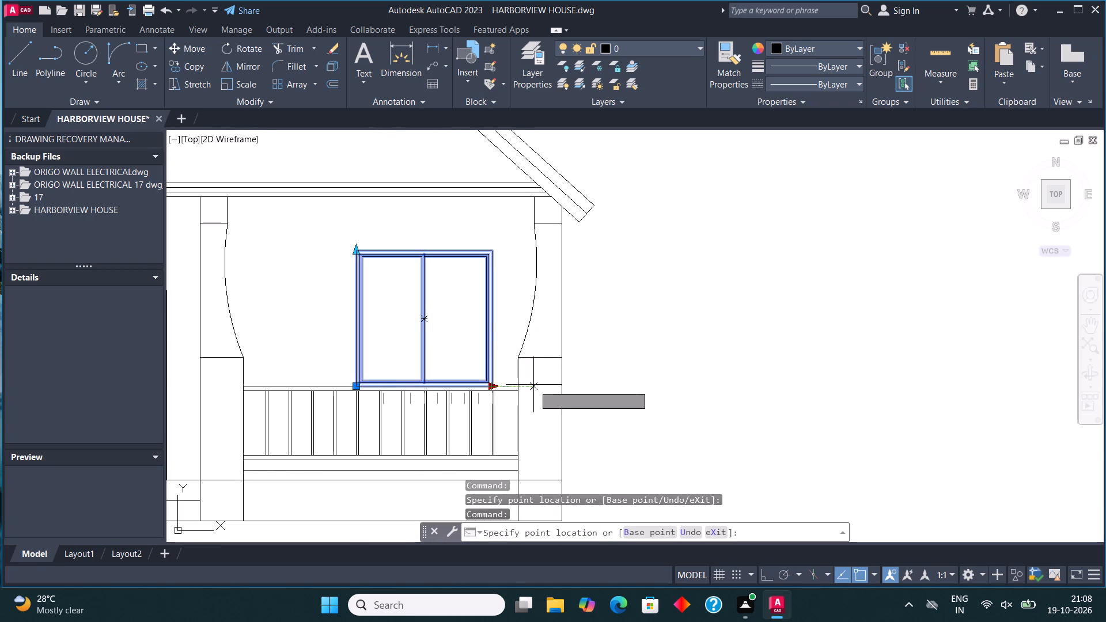
pyautogui.click(533, 385)
pyautogui.scroll(-2, 450, 361)
pyautogui.moveTo(435, 350); pyautogui.dragTo(485, 367, button='middle')
pyautogui.scroll(2, 483, 365)
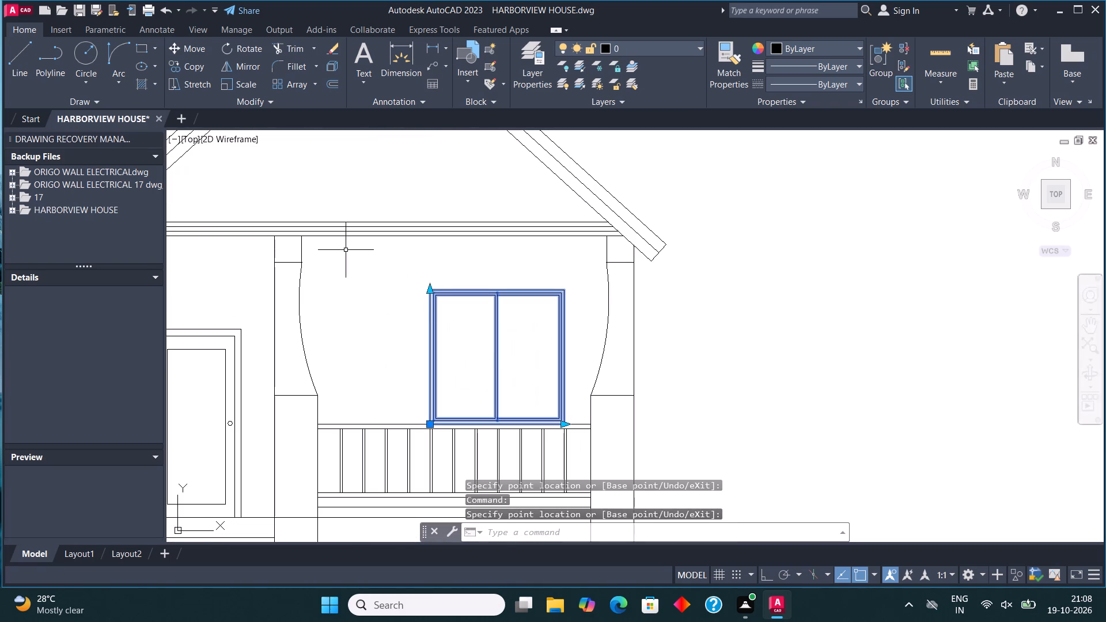
# Move the porch window left by its lower-left corner so it sits nearer the middle of the porch opening.
pyautogui.click(196, 48)
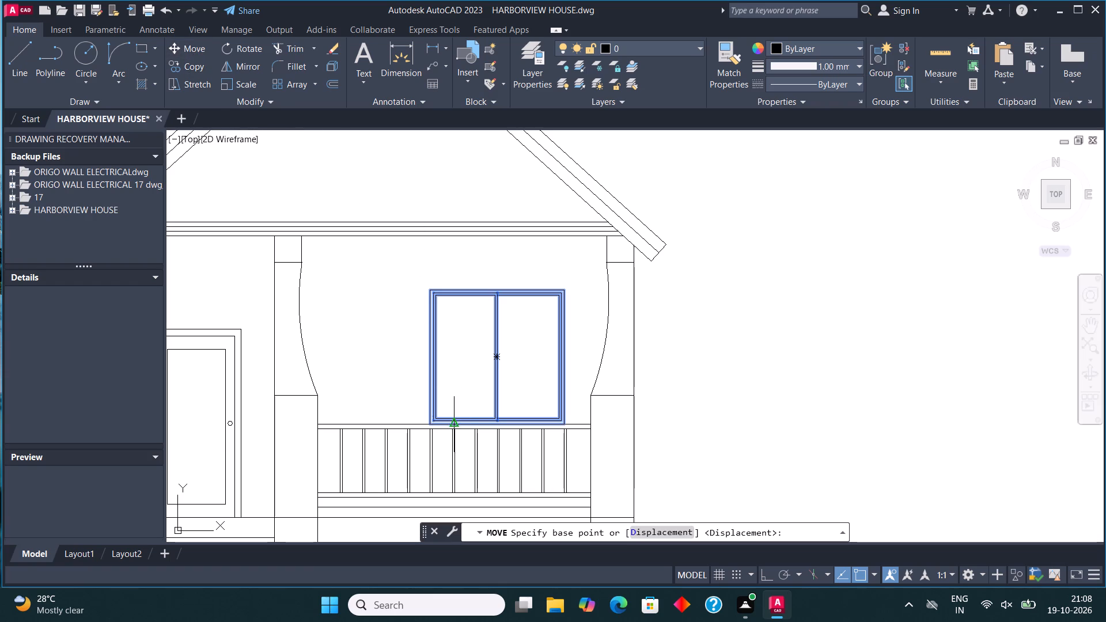
pyautogui.click(427, 420)
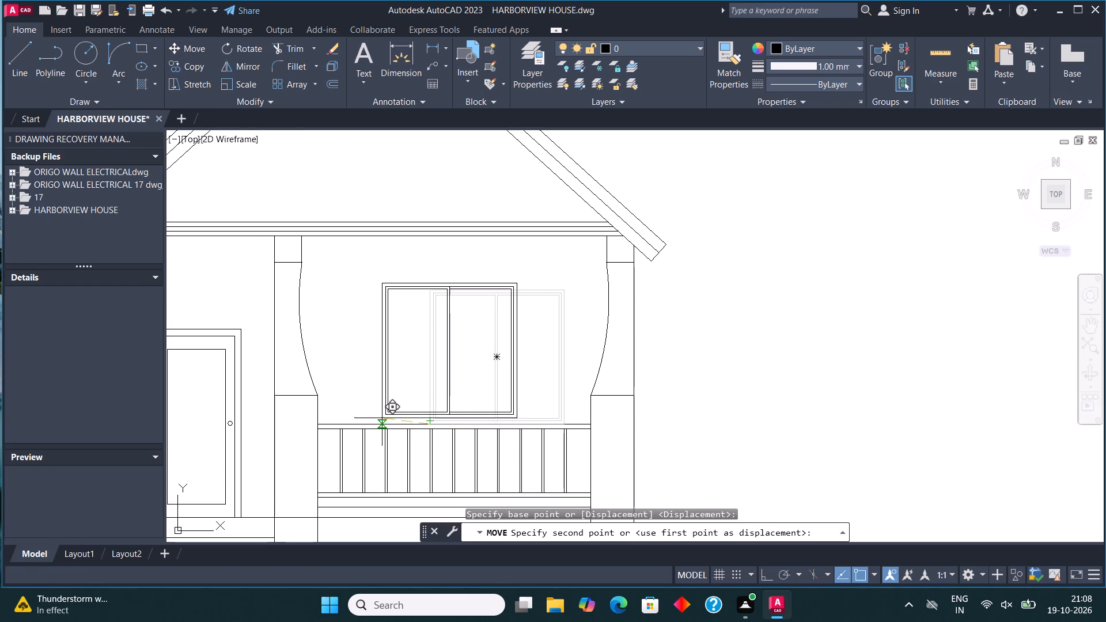
pyautogui.click(381, 417)
pyautogui.moveTo(468, 402); pyautogui.dragTo(495, 396, button='middle')
# Move the porch window down so its bottom edge rests on the upper line of the railing's top rail.
pyautogui.click(454, 376)
pyautogui.click(352, 333)
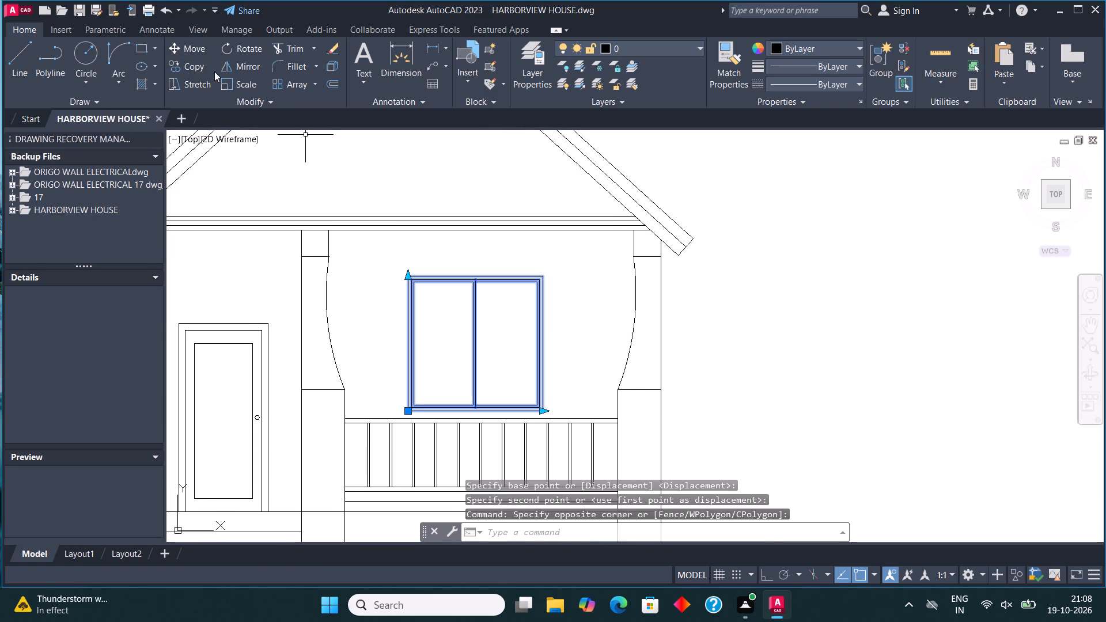
pyautogui.click(198, 48)
pyautogui.scroll(3, 490, 397)
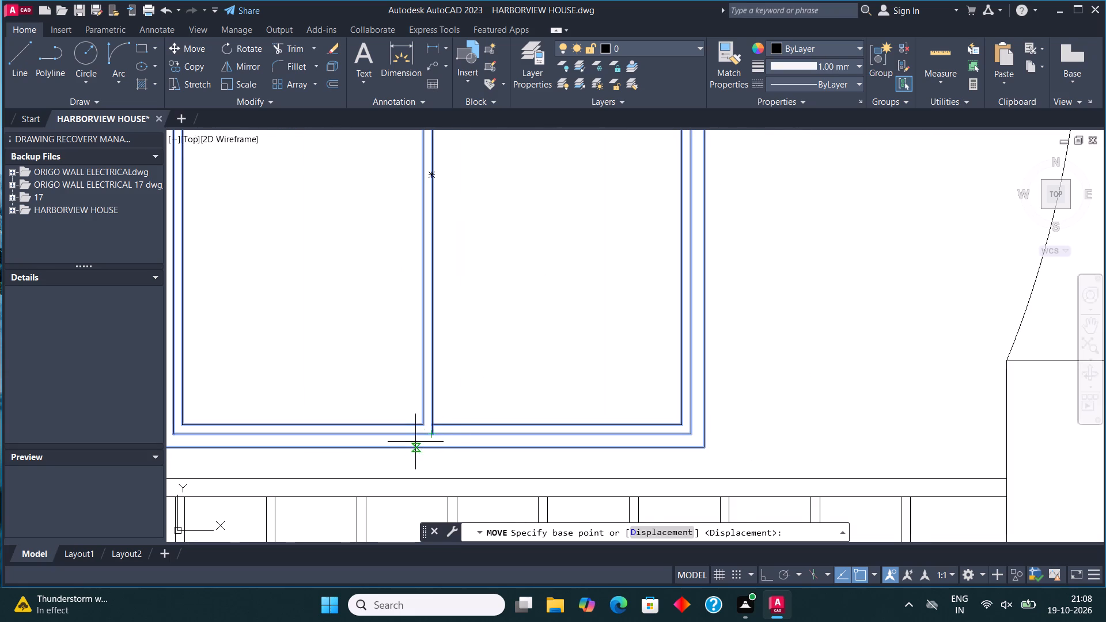
pyautogui.click(414, 443)
pyautogui.click(443, 480)
# Copy the two-pane window beside the elevation to the left part of the upper-storey wall under the gable.
pyautogui.scroll(-5, 461, 415)
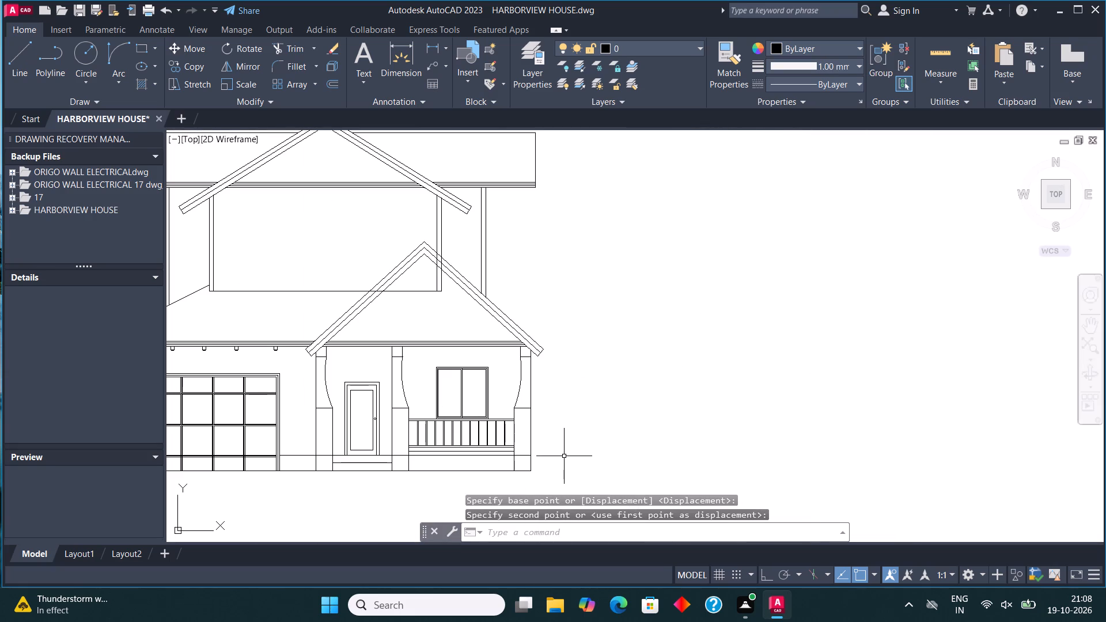
pyautogui.moveTo(562, 454); pyautogui.dragTo(614, 424, button='middle')
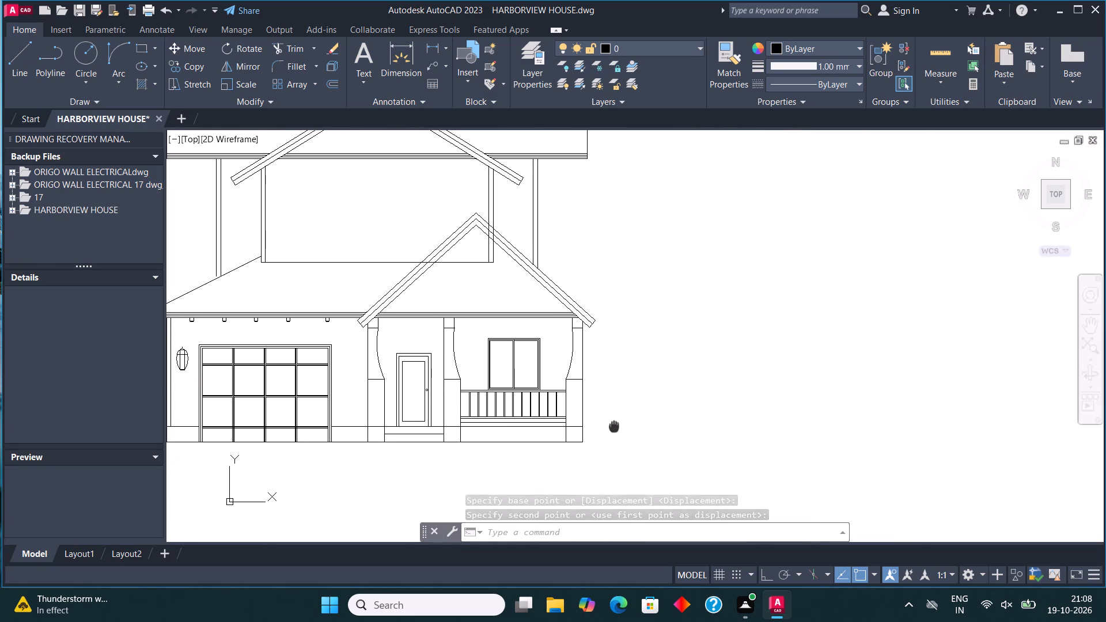
pyautogui.moveTo(614, 424); pyautogui.dragTo(679, 439, button='middle')
pyautogui.moveTo(665, 411); pyautogui.dragTo(668, 431, button='middle')
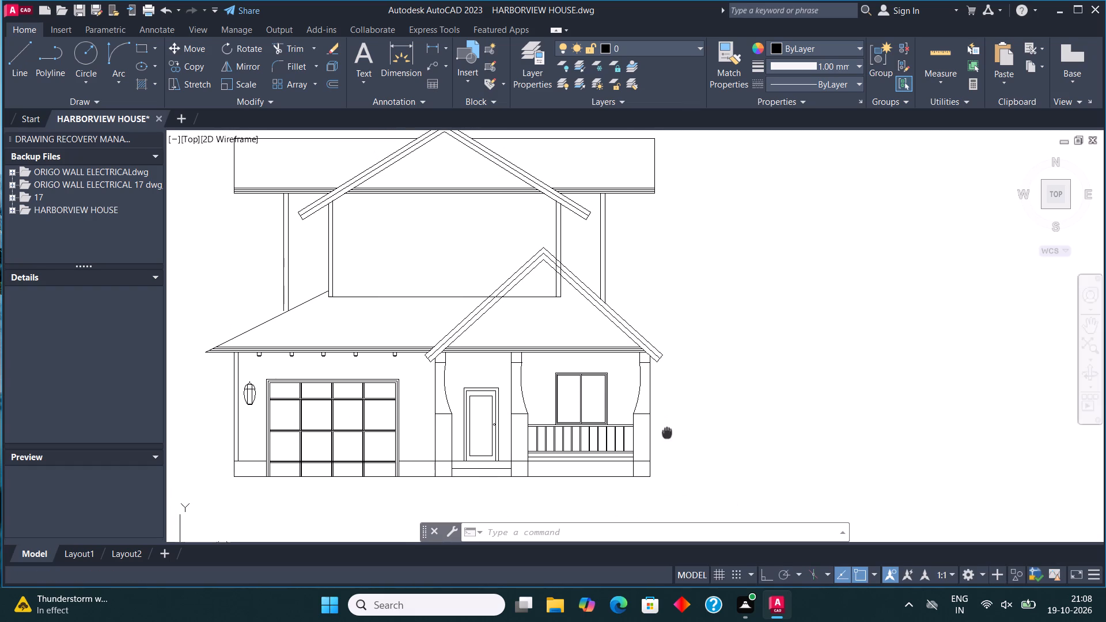
pyautogui.moveTo(668, 431); pyautogui.dragTo(673, 436, button='middle')
pyautogui.scroll(-3, 600, 466)
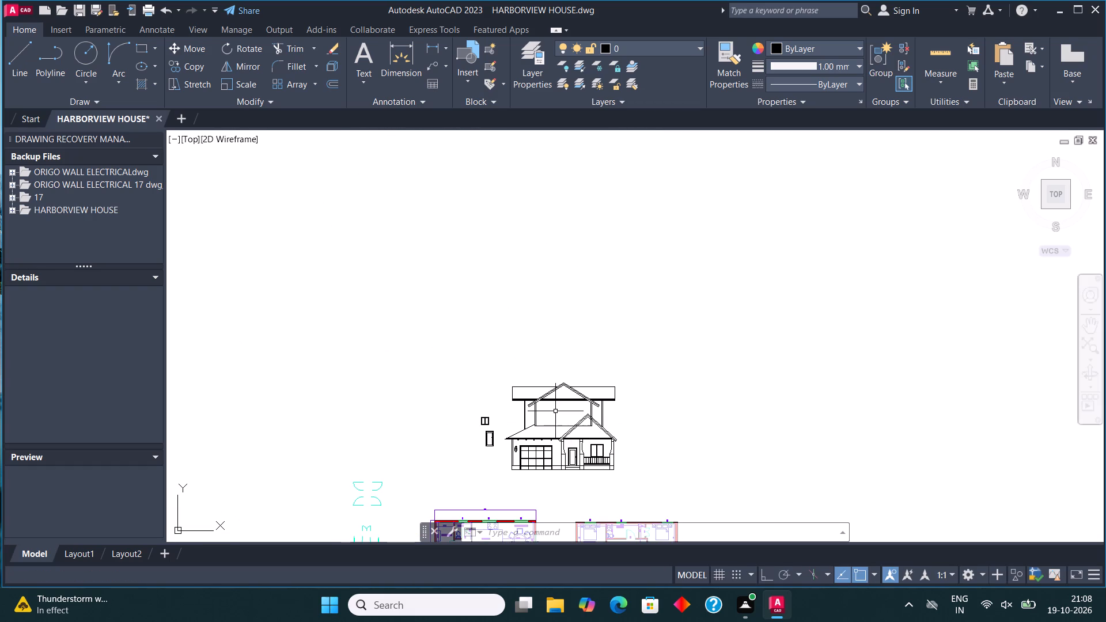
pyautogui.scroll(4, 494, 433)
pyautogui.click(419, 354)
pyautogui.click(376, 360)
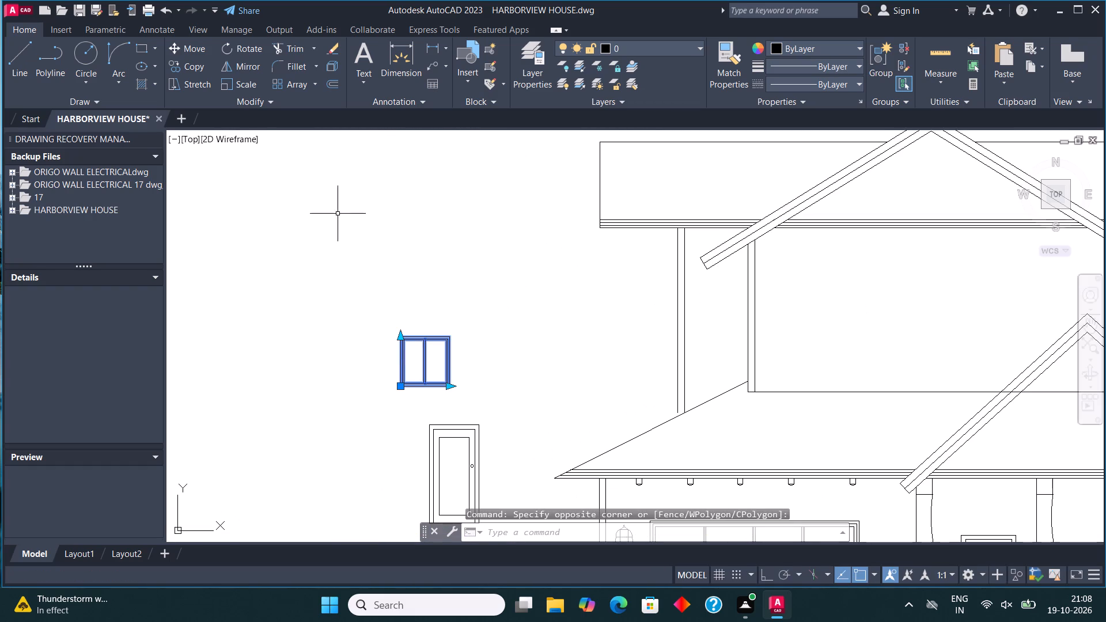
pyautogui.click(194, 65)
pyautogui.click(427, 357)
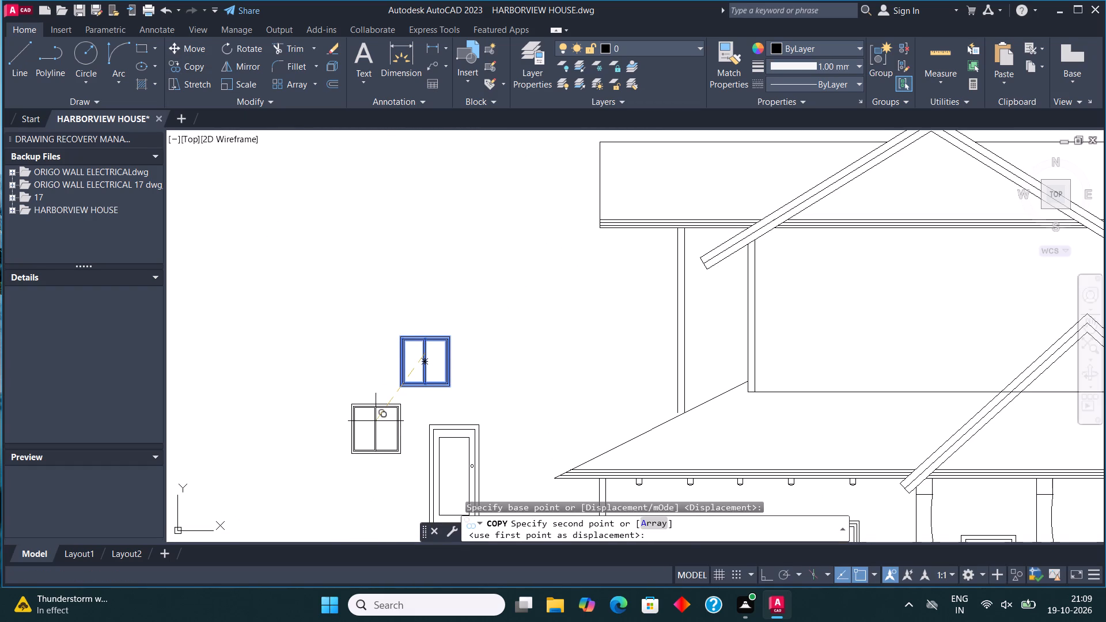
pyautogui.scroll(-3, 377, 421)
pyautogui.scroll(4, 498, 387)
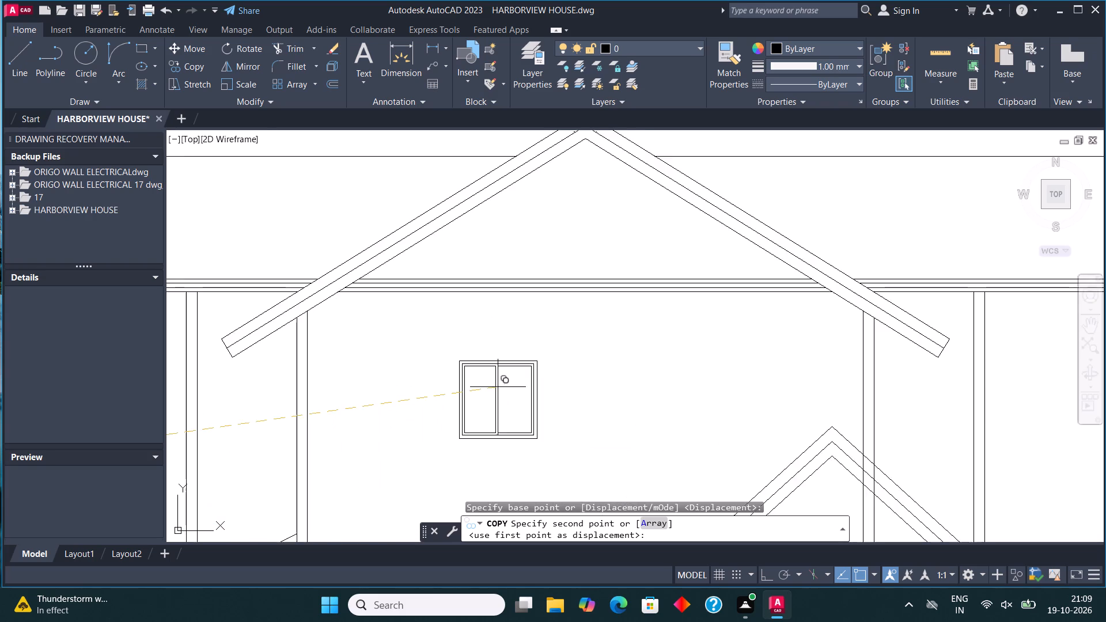
pyautogui.scroll(-2, 498, 388)
pyautogui.moveTo(506, 397); pyautogui.dragTo(515, 343, button='middle')
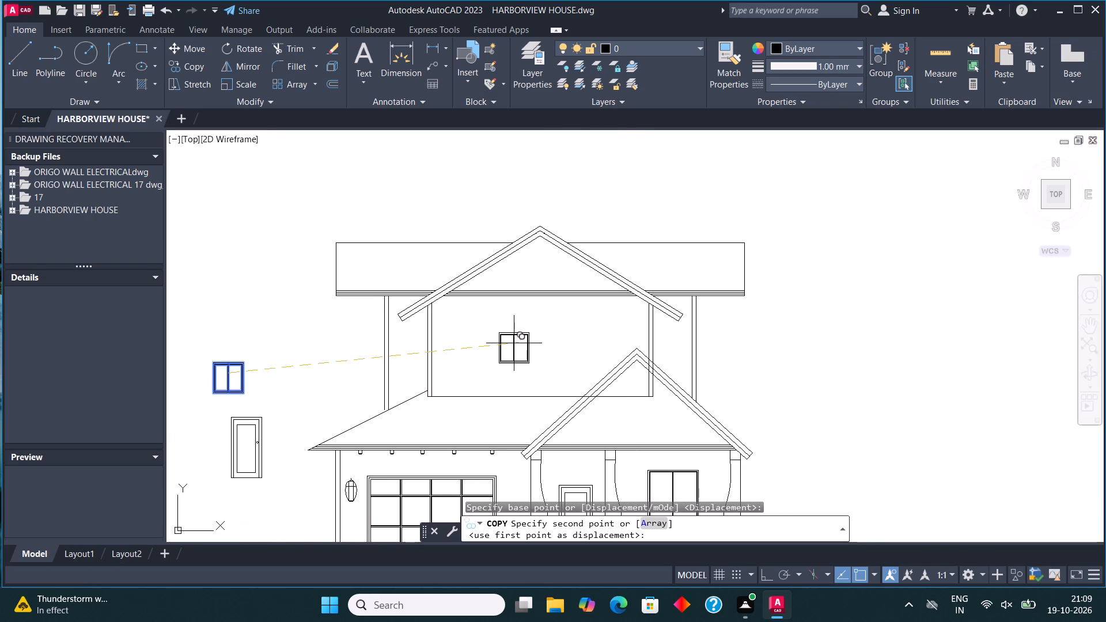
pyautogui.scroll(1, 510, 343)
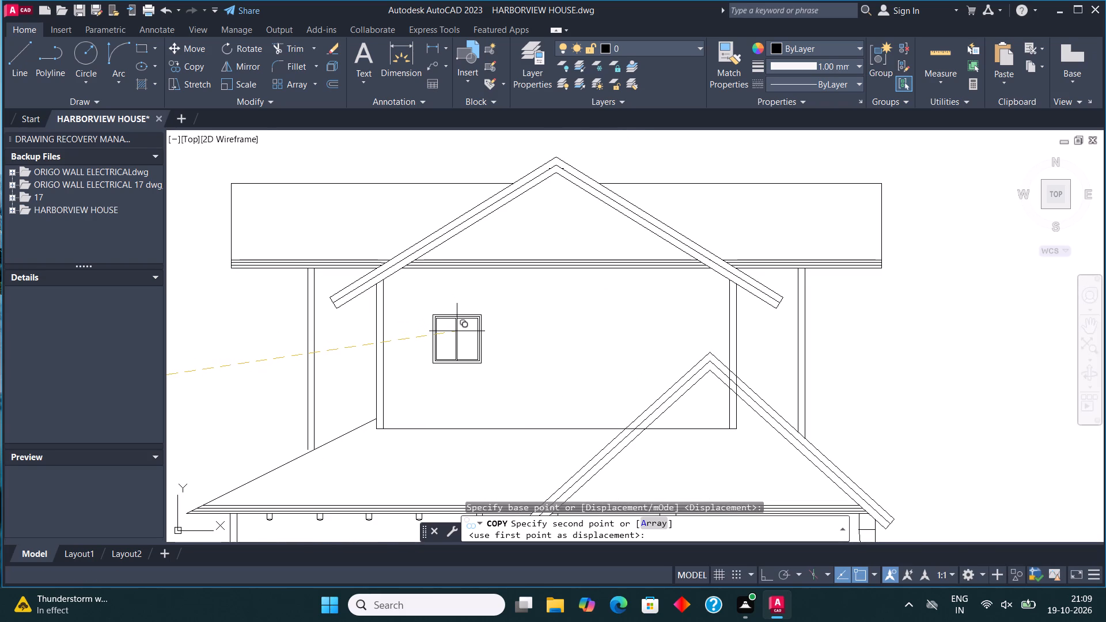
pyautogui.click(474, 334)
pyautogui.press('Escape')
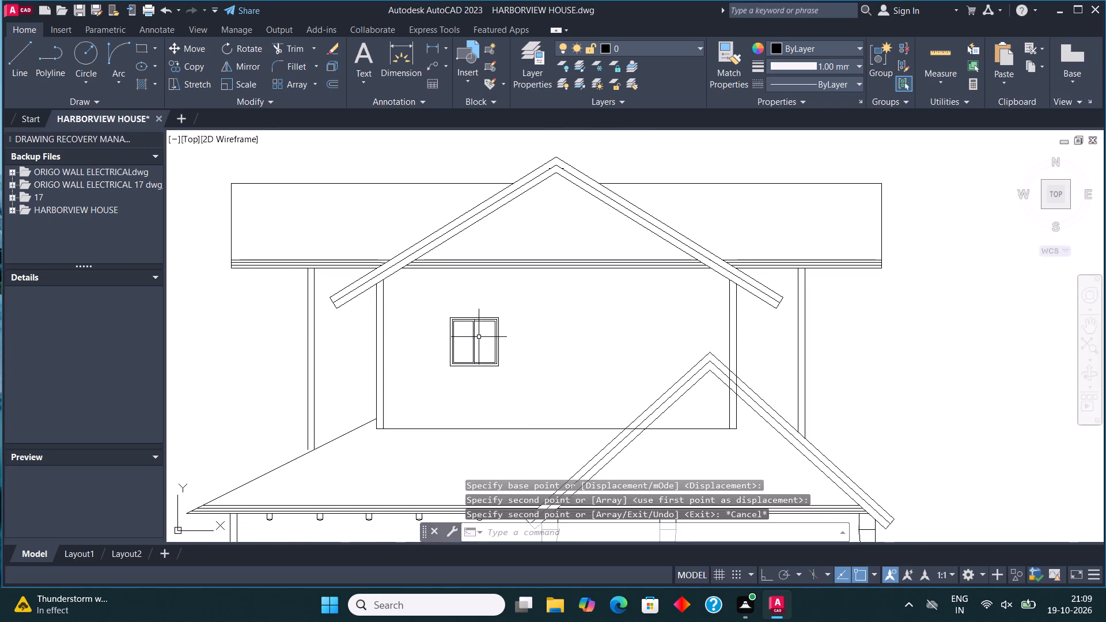
# Enlarge the copied upper-storey window by stretching its top edge upward and its right edge outward.
pyautogui.scroll(-1, 497, 317)
pyautogui.scroll(2, 488, 340)
pyautogui.click(477, 272)
pyautogui.click(423, 317)
pyautogui.click(434, 284)
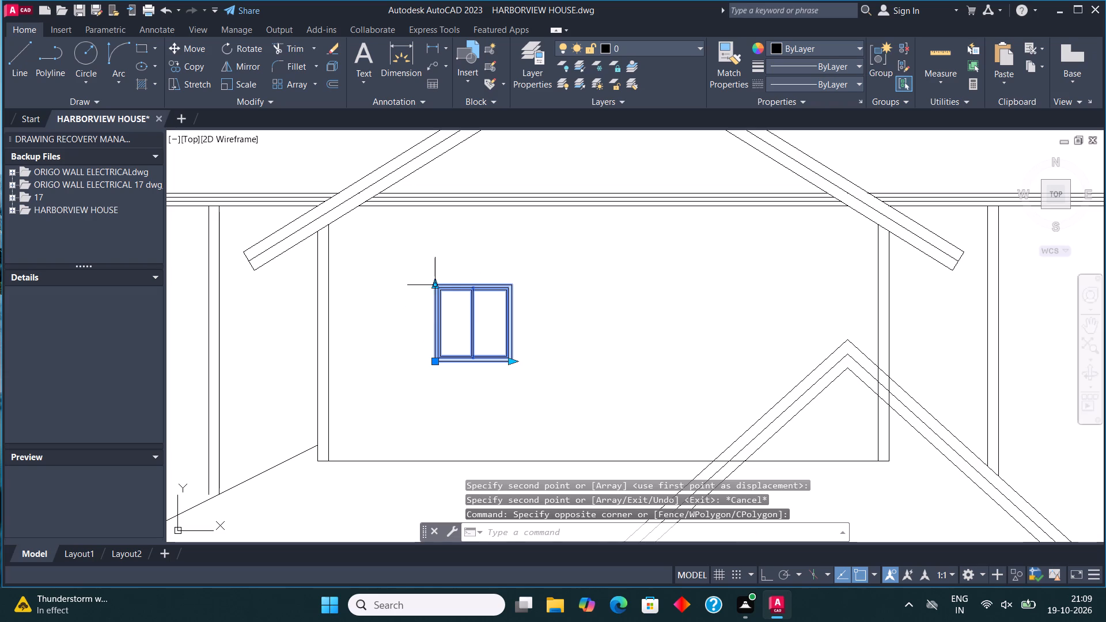
pyautogui.click(434, 266)
pyautogui.click(513, 363)
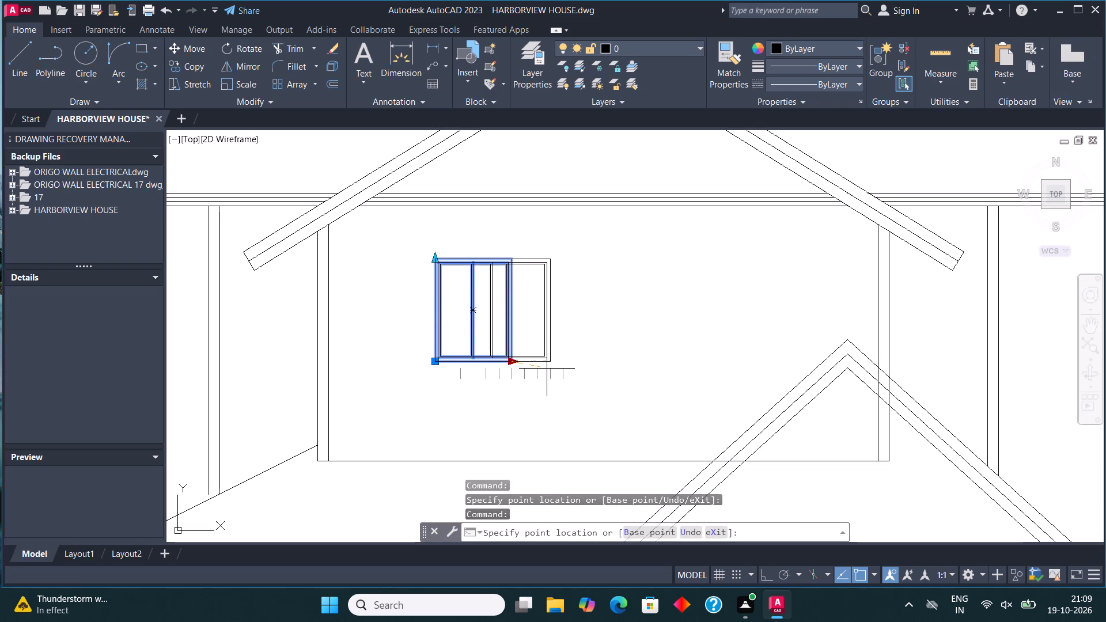
pyautogui.click(553, 370)
pyautogui.scroll(-1, 520, 419)
pyautogui.press('Escape')
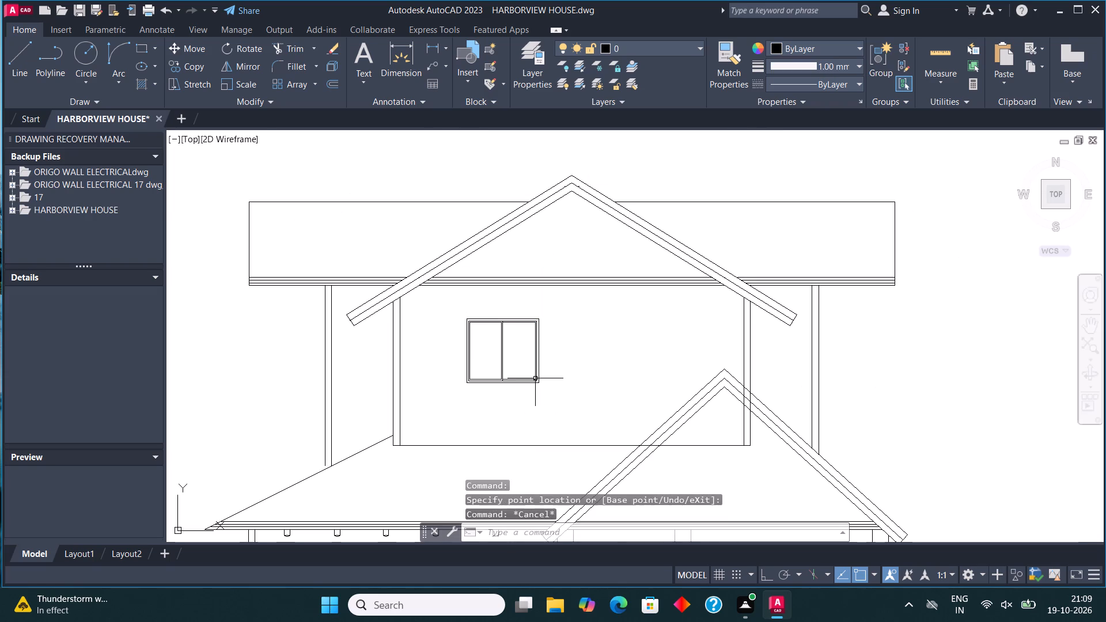
# Move the upper-storey window straight down slightly on the wall below the gable.
pyautogui.scroll(-3, 523, 382)
pyautogui.scroll(3, 521, 369)
pyautogui.scroll(-2, 522, 368)
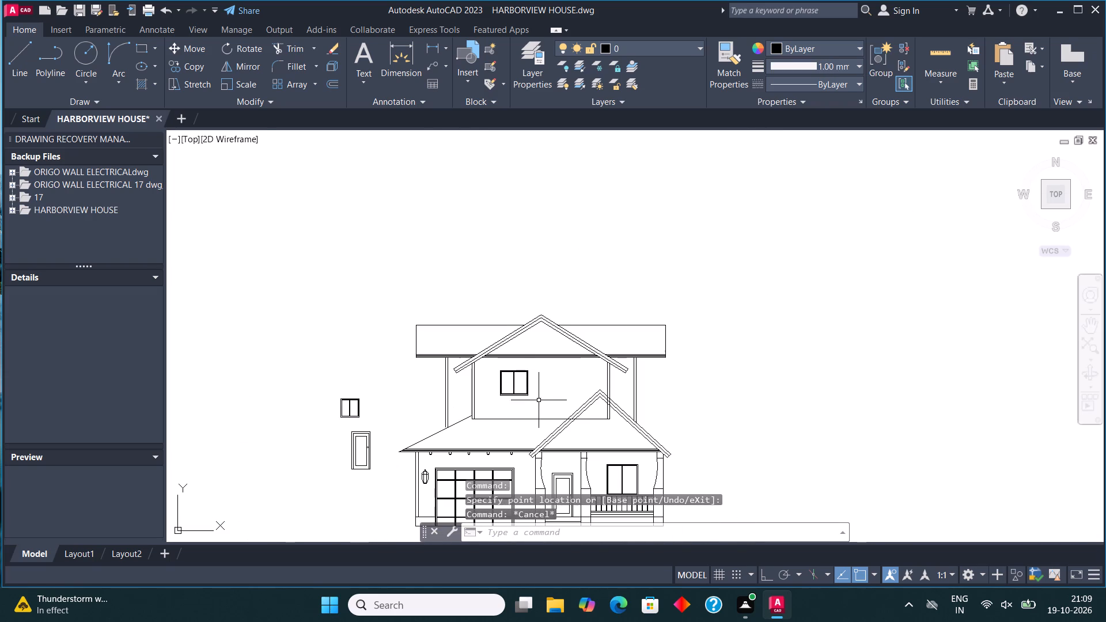
pyautogui.moveTo(543, 394); pyautogui.dragTo(556, 368, button='middle')
pyautogui.scroll(2, 531, 358)
pyautogui.click(513, 351)
pyautogui.click(465, 351)
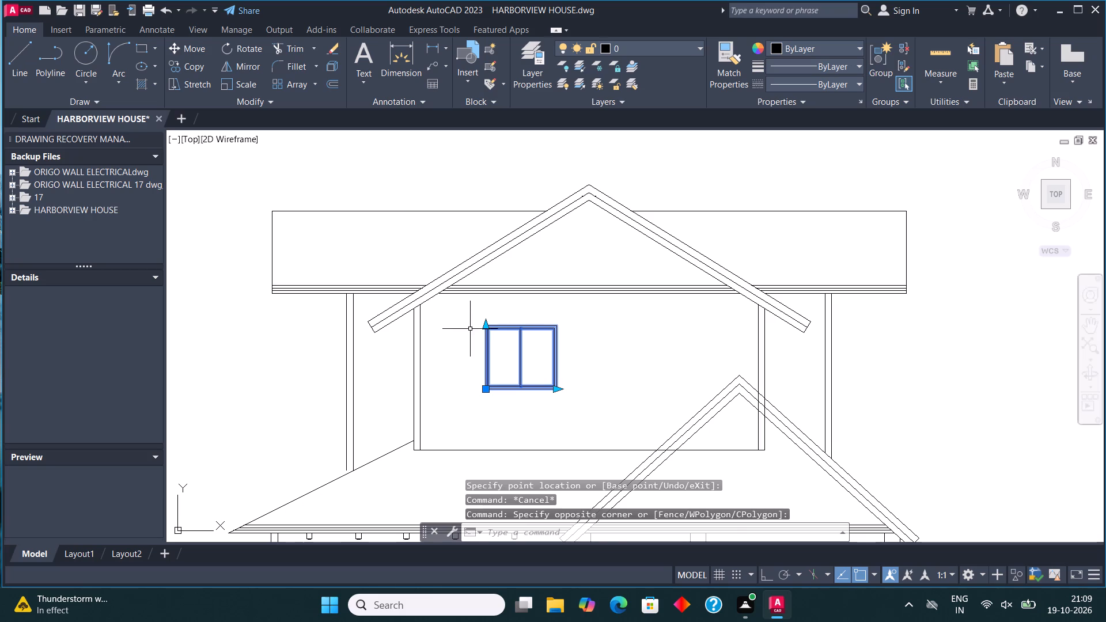
pyautogui.click(186, 50)
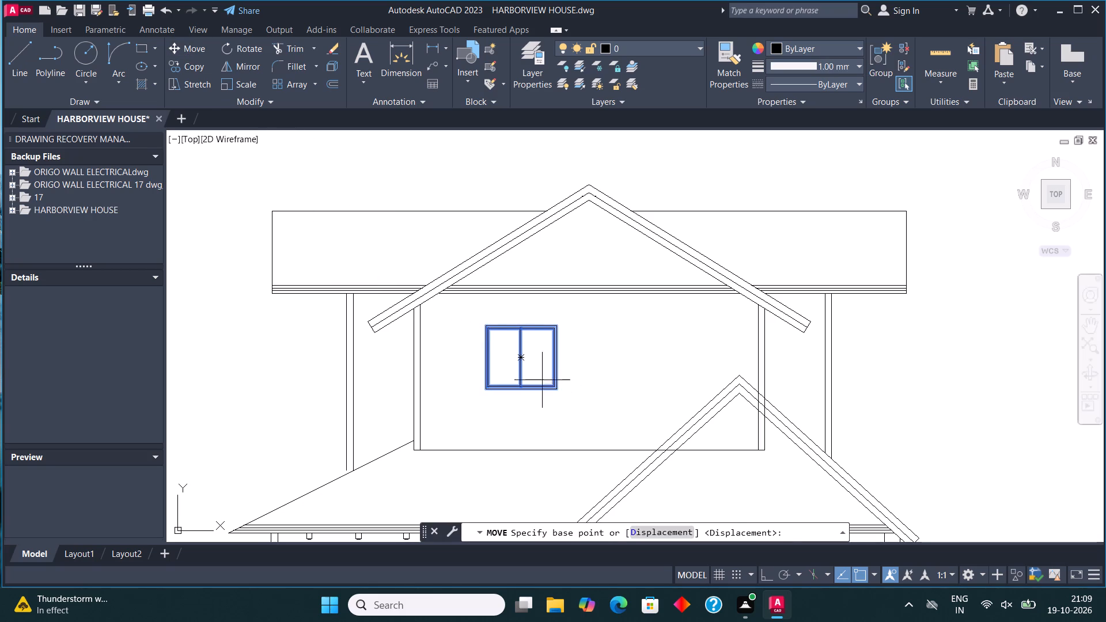
pyautogui.click(519, 361)
pyautogui.click(516, 369)
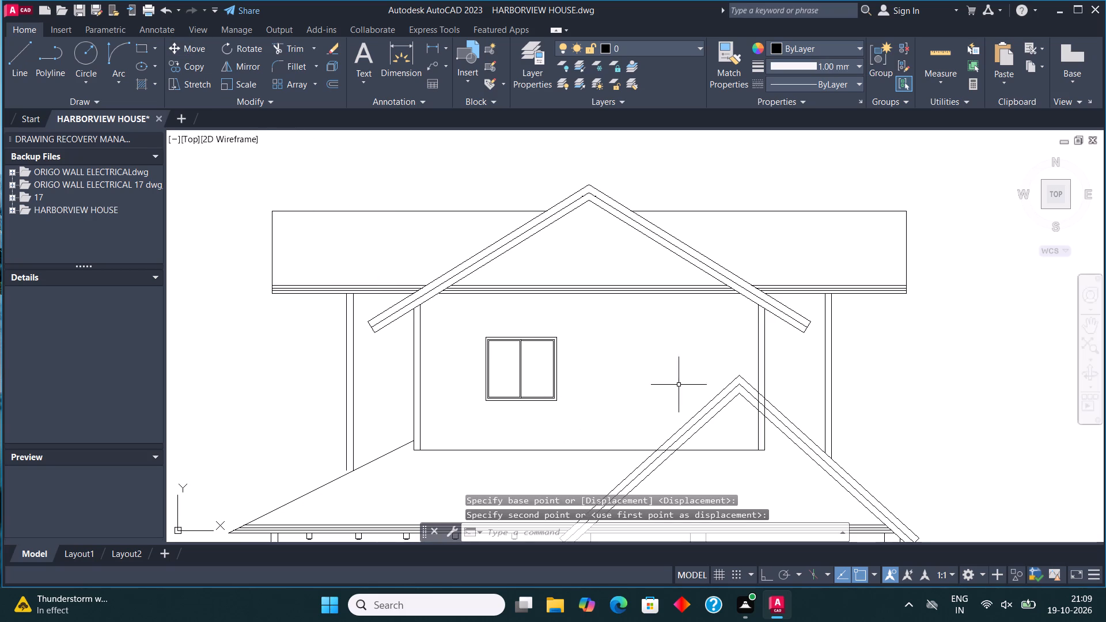
# Draw a small upright rectangle on the upper-storey wall to the right of the two-pane window.
pyautogui.moveTo(668, 385); pyautogui.dragTo(546, 404, button='middle')
pyautogui.click(142, 47)
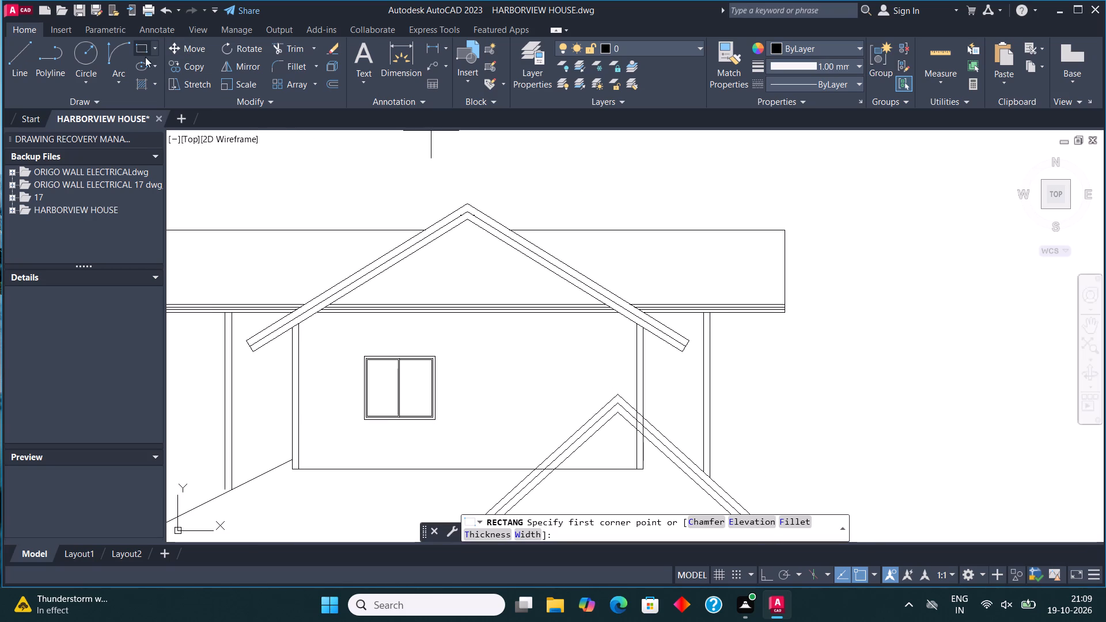
pyautogui.scroll(1, 522, 357)
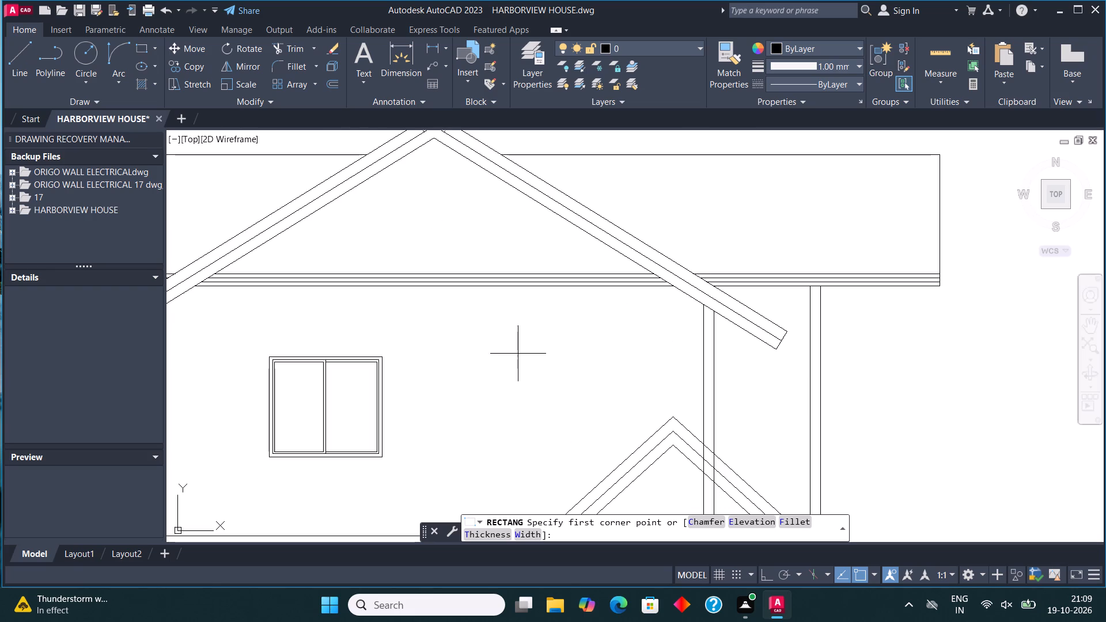
pyautogui.click(494, 354)
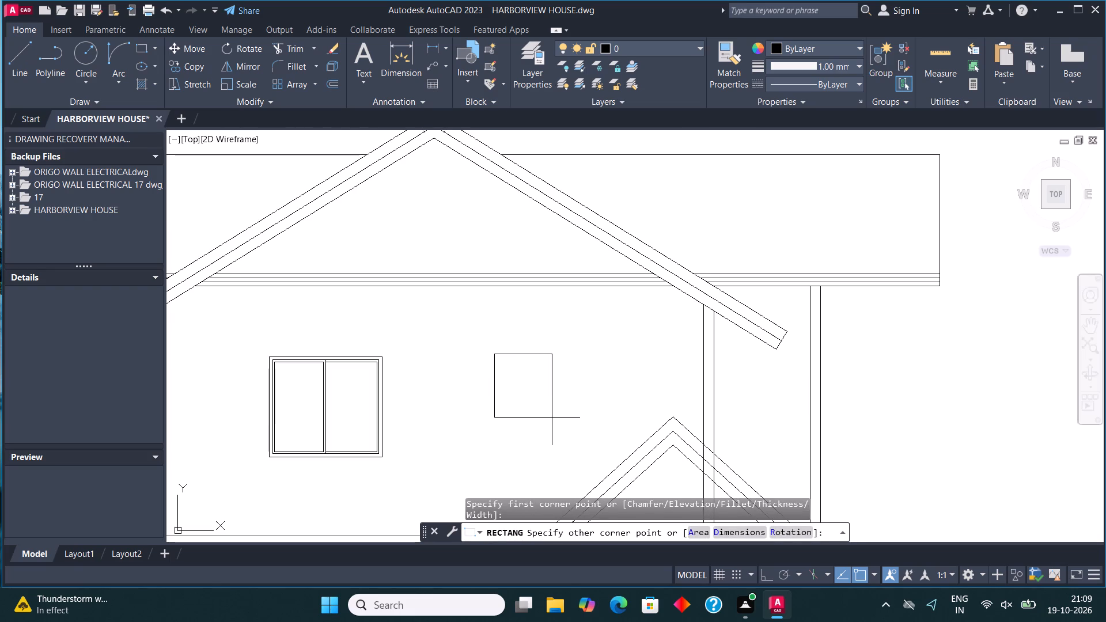
pyautogui.click(552, 418)
# Offset the new rectangle 2" inward to form a window frame.
pyautogui.click(527, 353)
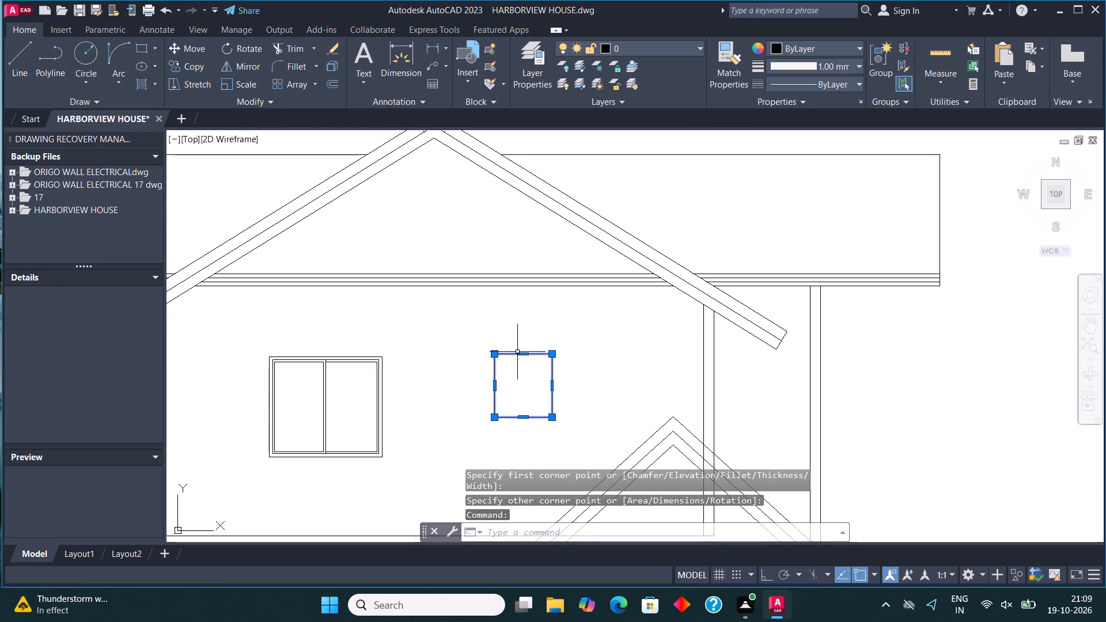
pyautogui.click(328, 84)
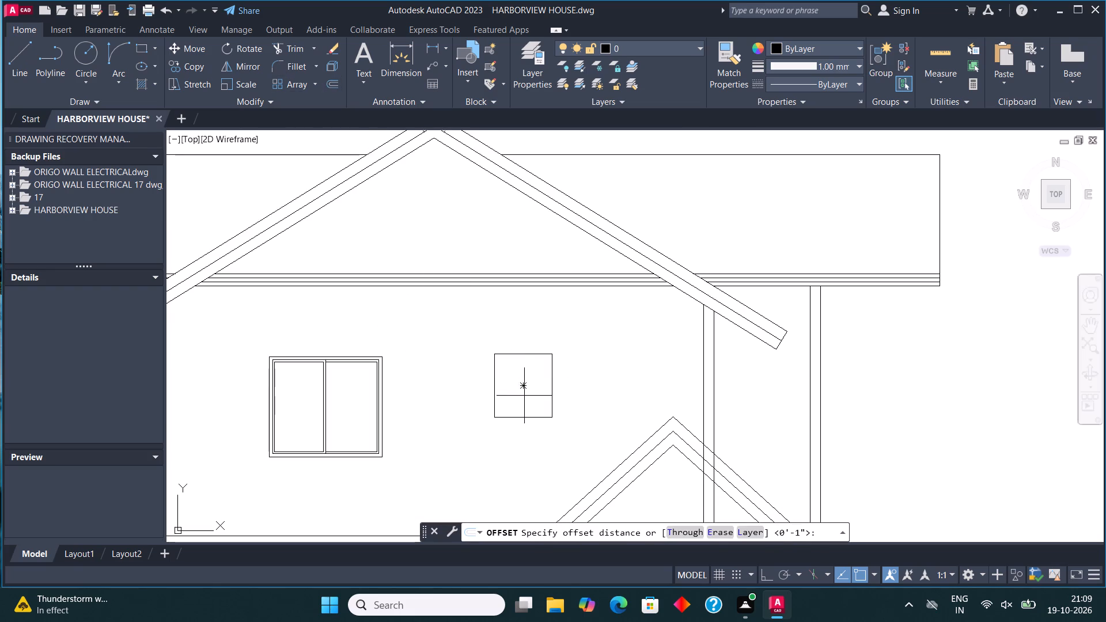
pyautogui.click(524, 352)
pyautogui.press('2')
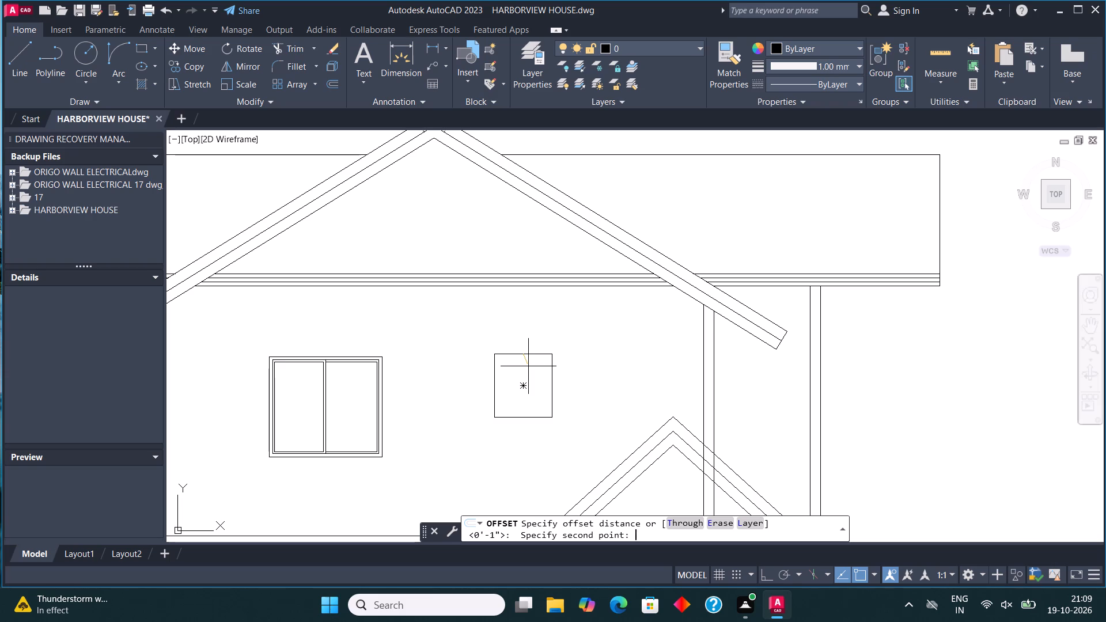
pyautogui.hotkey('shift', '"')
pyautogui.press('Return')
pyautogui.click(520, 385)
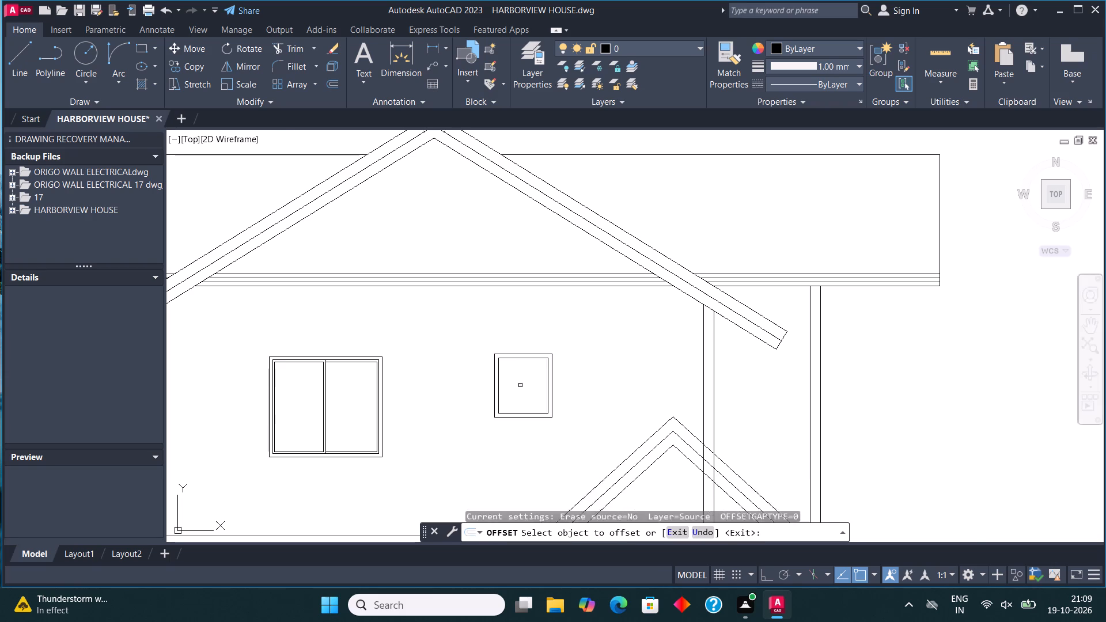
# Offset the frame's inner rectangle inward once more, entering 1" at the side prompt.
pyautogui.scroll(1, 528, 362)
pyautogui.click(525, 355)
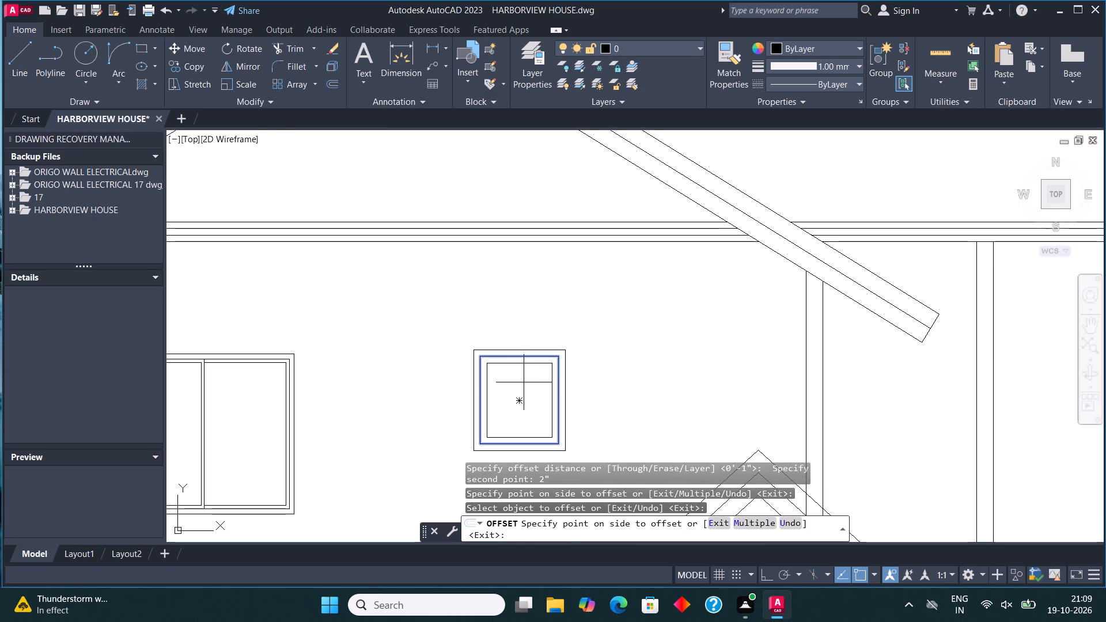
pyautogui.write('1"')
pyautogui.press('Return')
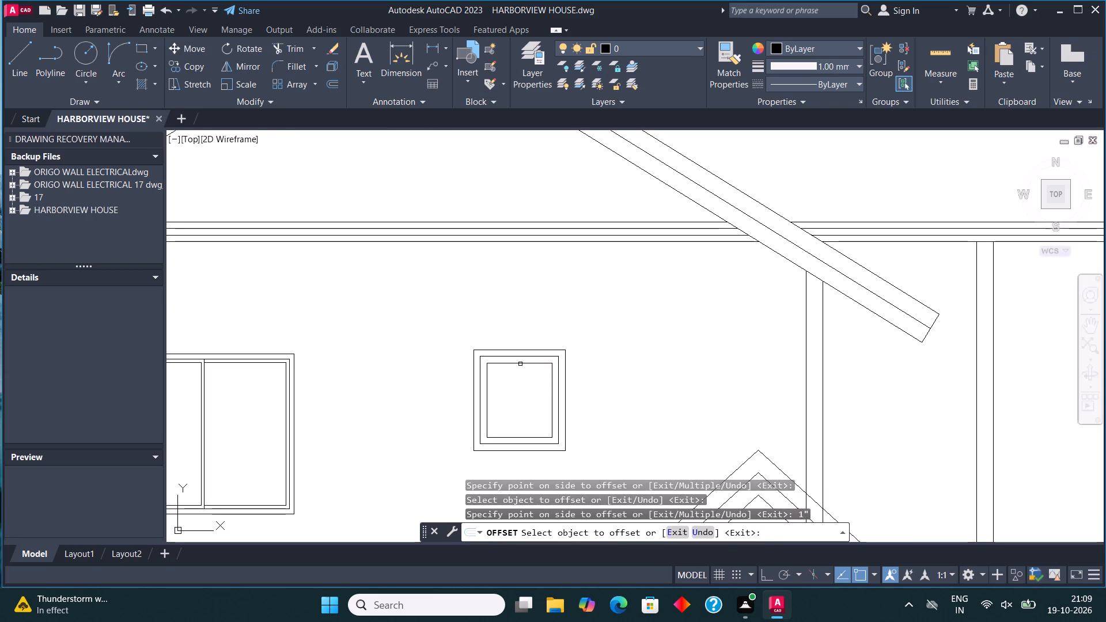
pyautogui.press('Escape')
# Delete the innermost rectangle of the small upper-storey window.
pyautogui.click(509, 361)
pyautogui.click(510, 381)
pyautogui.click(518, 365)
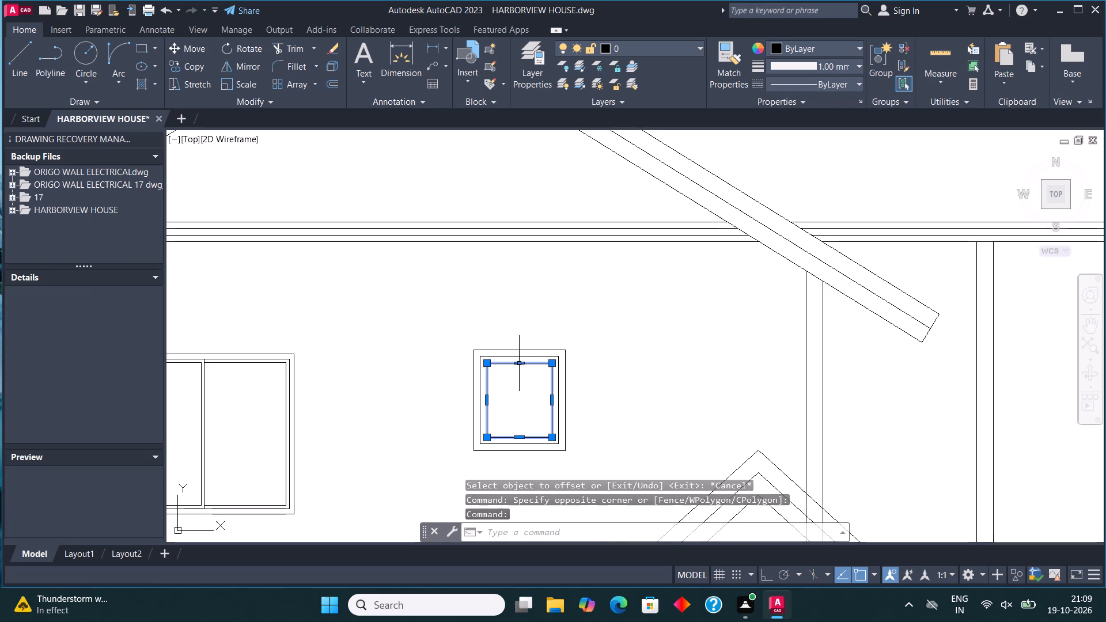
pyautogui.press('Delete')
# Offset the inner rectangle of the small upper-storey window inward by 1".
pyautogui.click(521, 354)
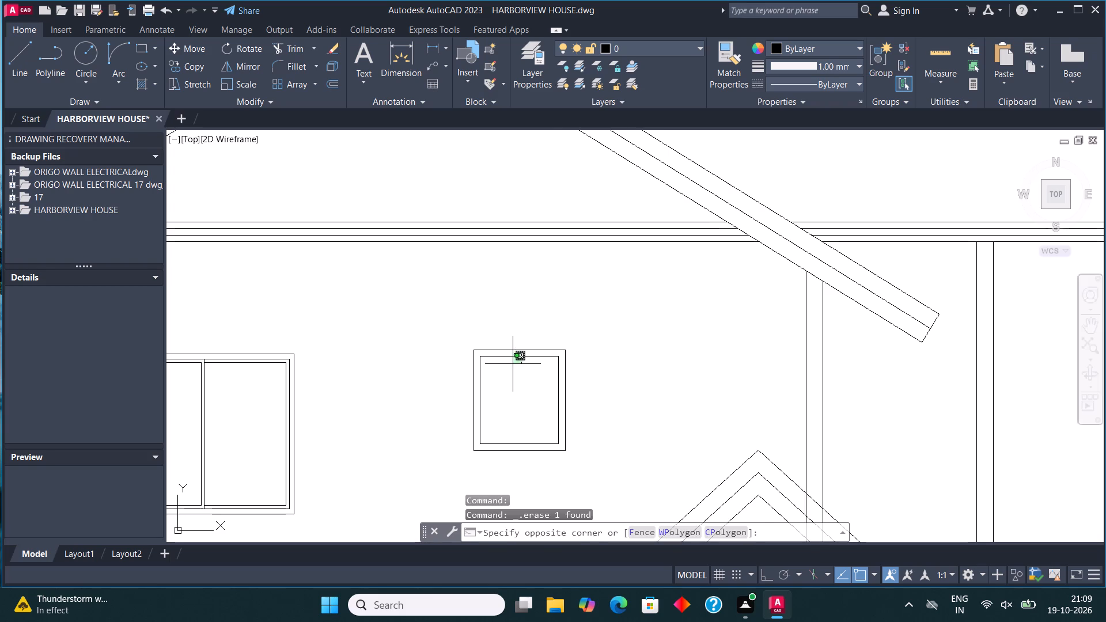
pyautogui.click(514, 364)
pyautogui.click(329, 84)
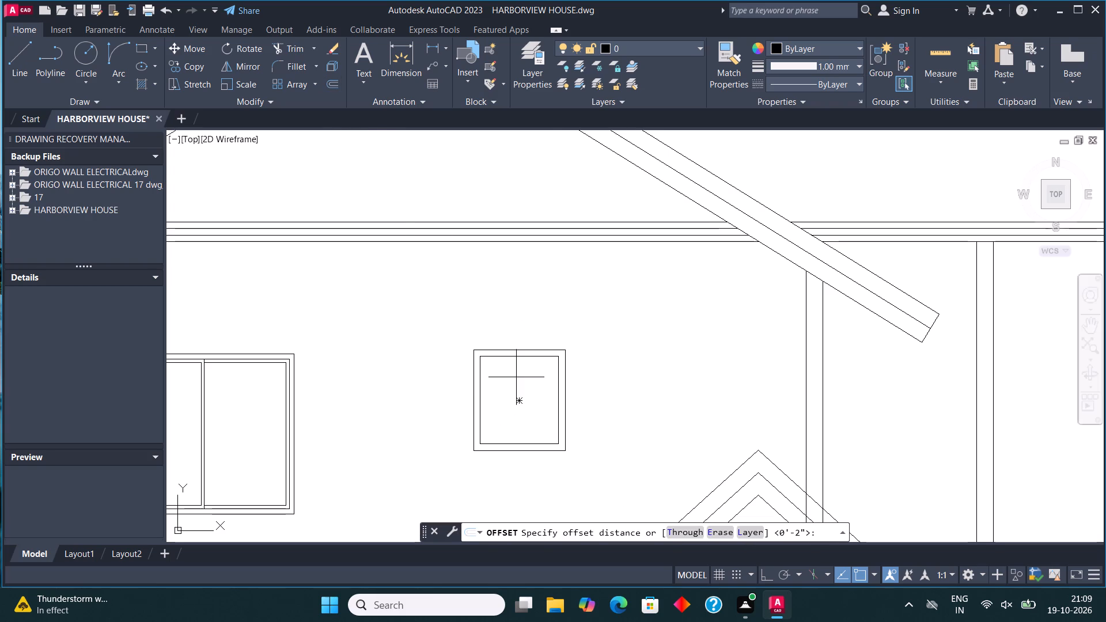
pyautogui.click(516, 359)
pyautogui.write('1"')
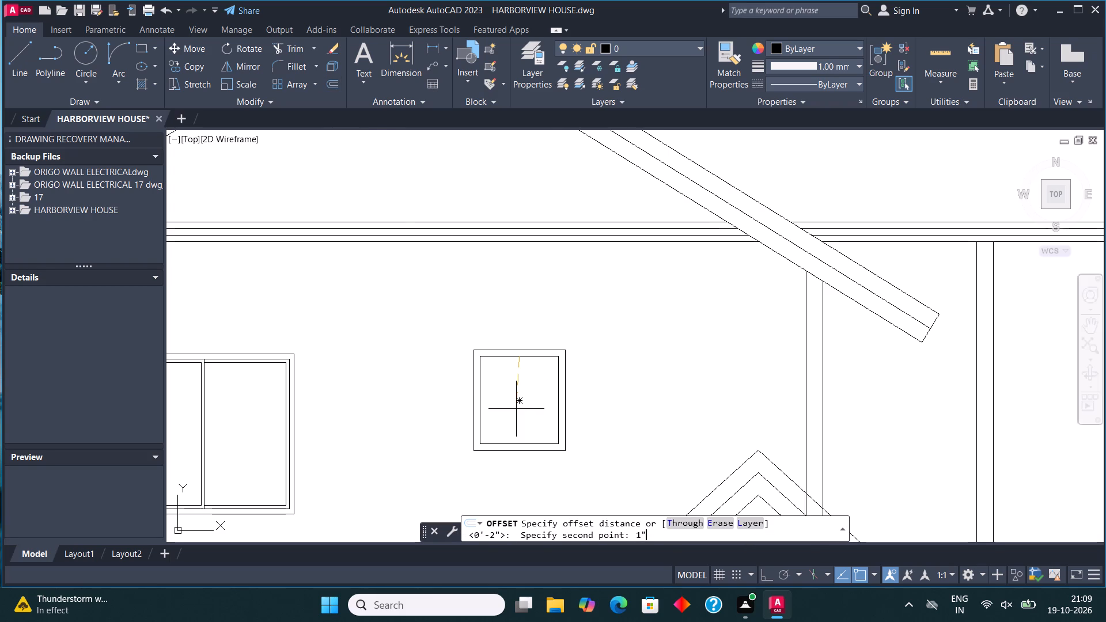
pyautogui.press('Return')
pyautogui.click(510, 407)
# Copy the small window horizontally to the right by about 4'-2", with Ortho on.
pyautogui.scroll(-1, 526, 399)
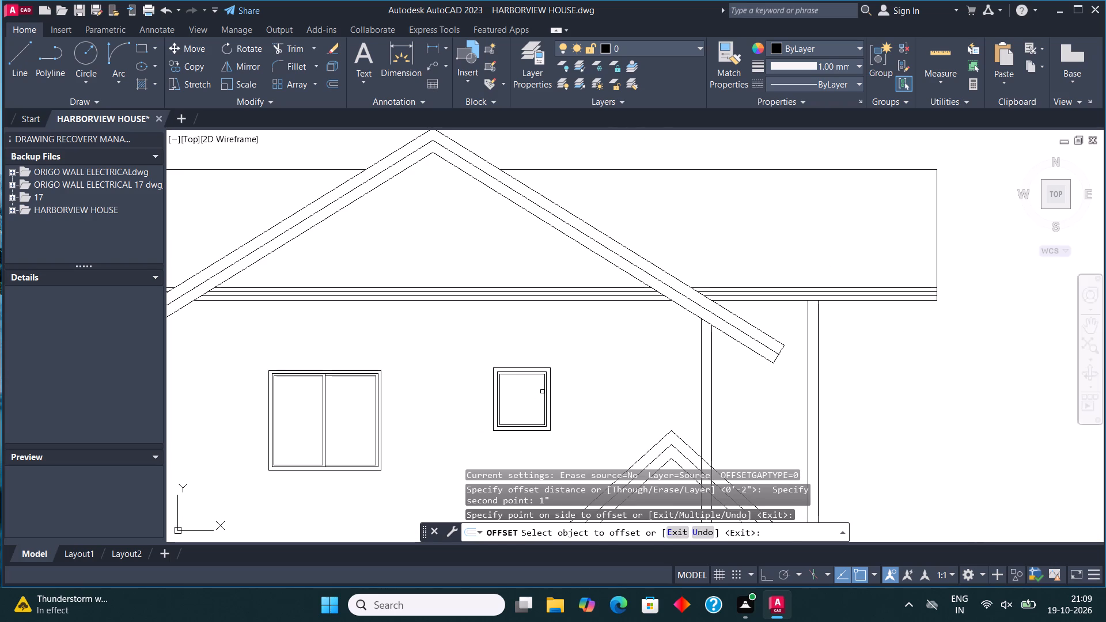
pyautogui.press('Escape')
pyautogui.click(558, 409)
pyautogui.click(509, 343)
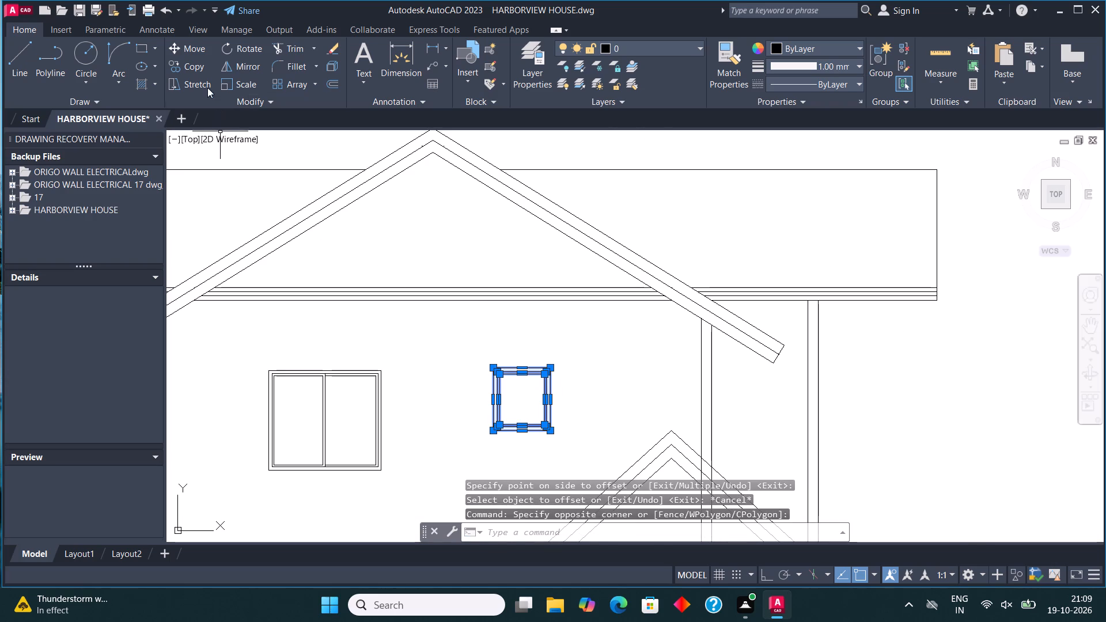
pyautogui.click(194, 56)
pyautogui.click(196, 63)
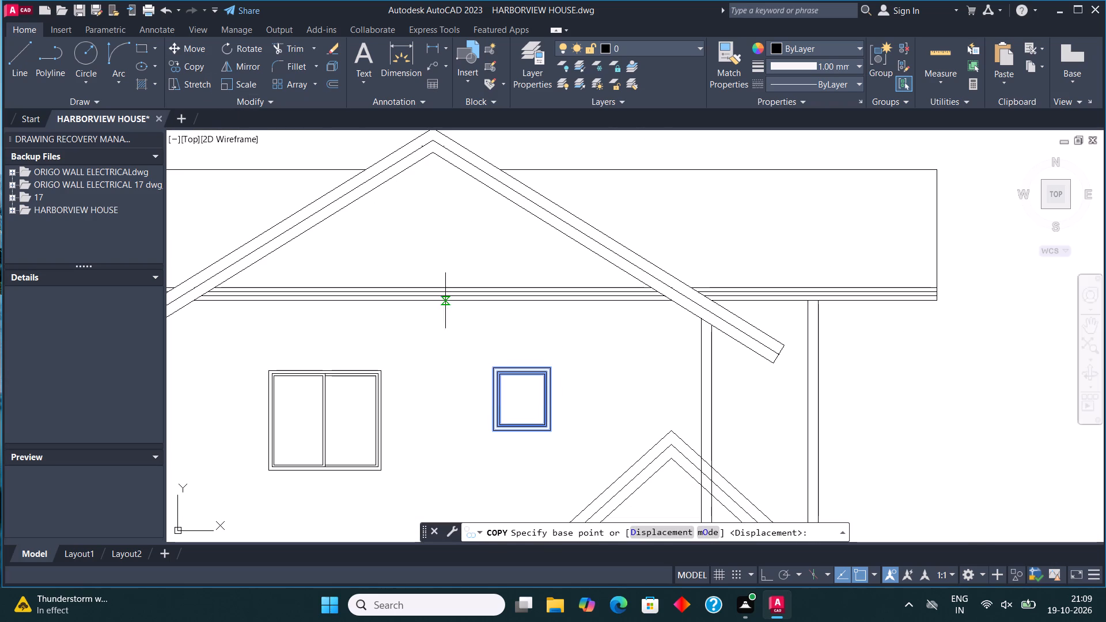
pyautogui.click(533, 416)
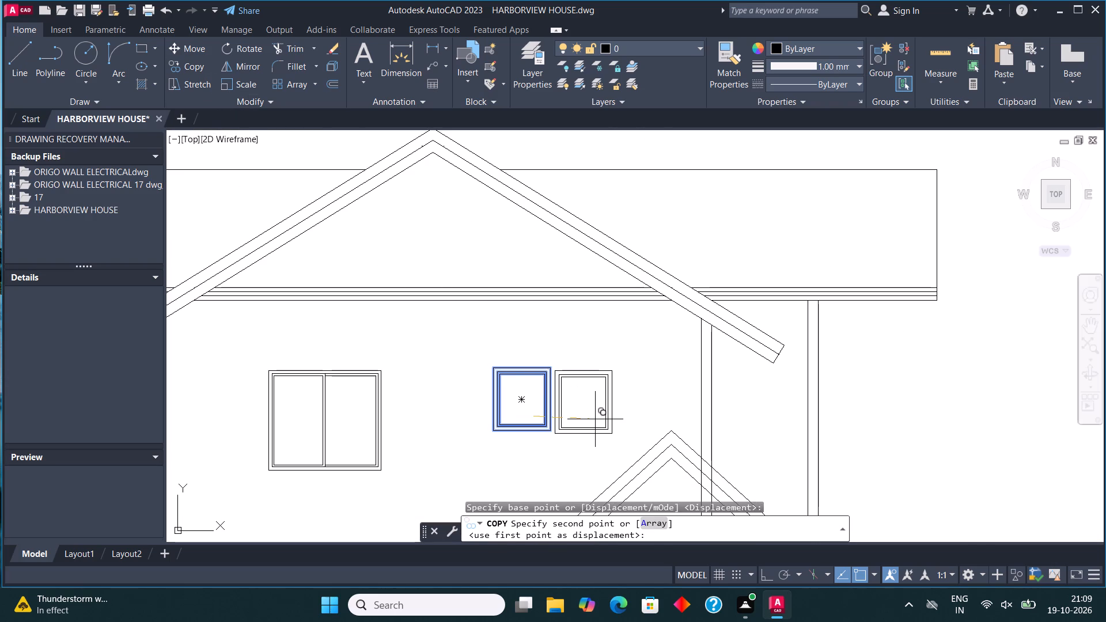
pyautogui.press('F8')
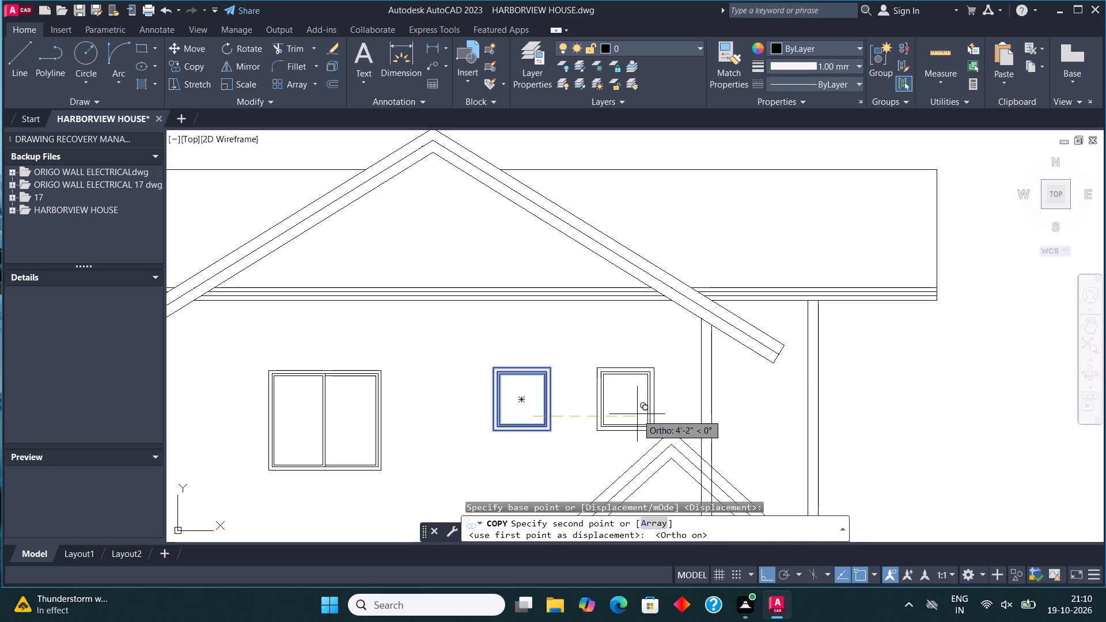
pyautogui.click(637, 414)
pyautogui.press('Escape')
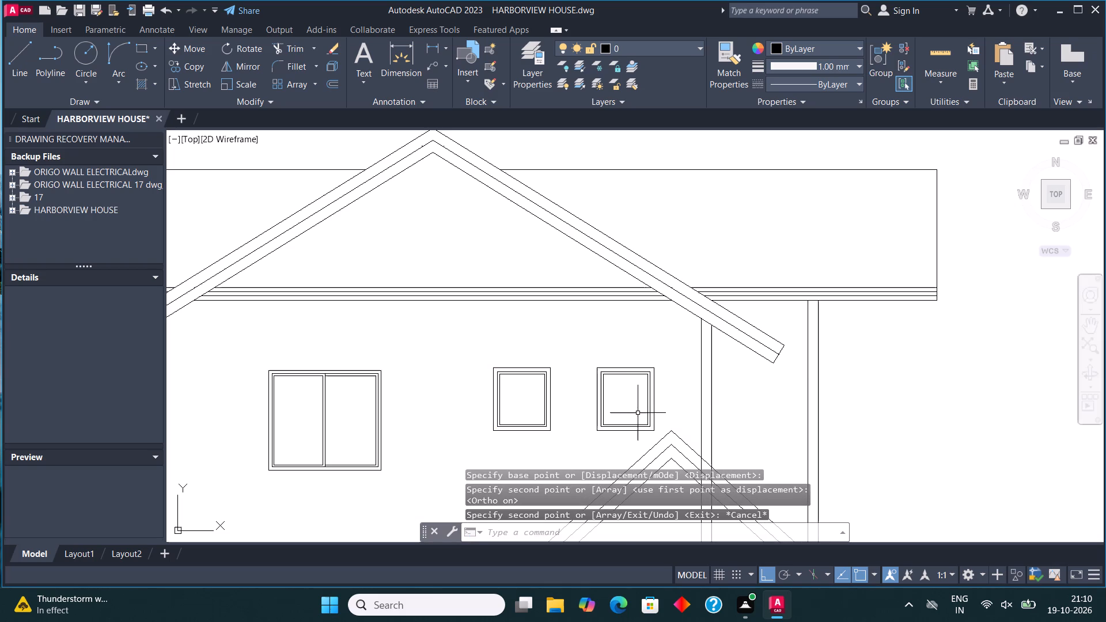
# Copy the second small window horizontally right by about 5'-5", onto the narrow wall section beyond the gable wall's corner.
pyautogui.scroll(-1, 666, 462)
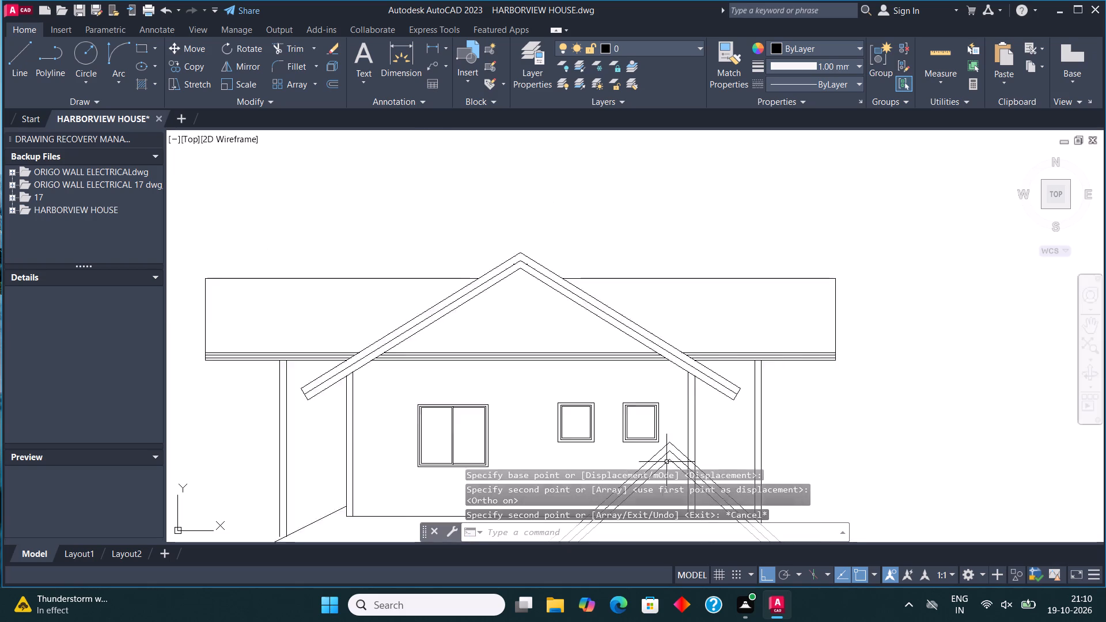
pyautogui.scroll(-1, 669, 461)
pyautogui.moveTo(683, 434); pyautogui.dragTo(686, 336, button='middle')
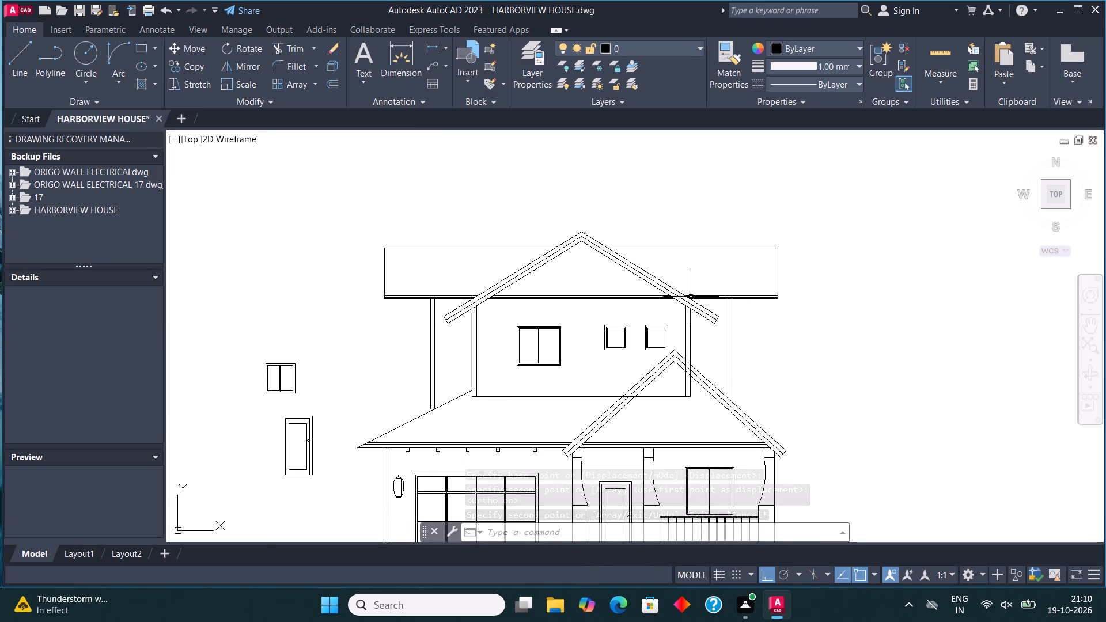
pyautogui.scroll(2, 710, 356)
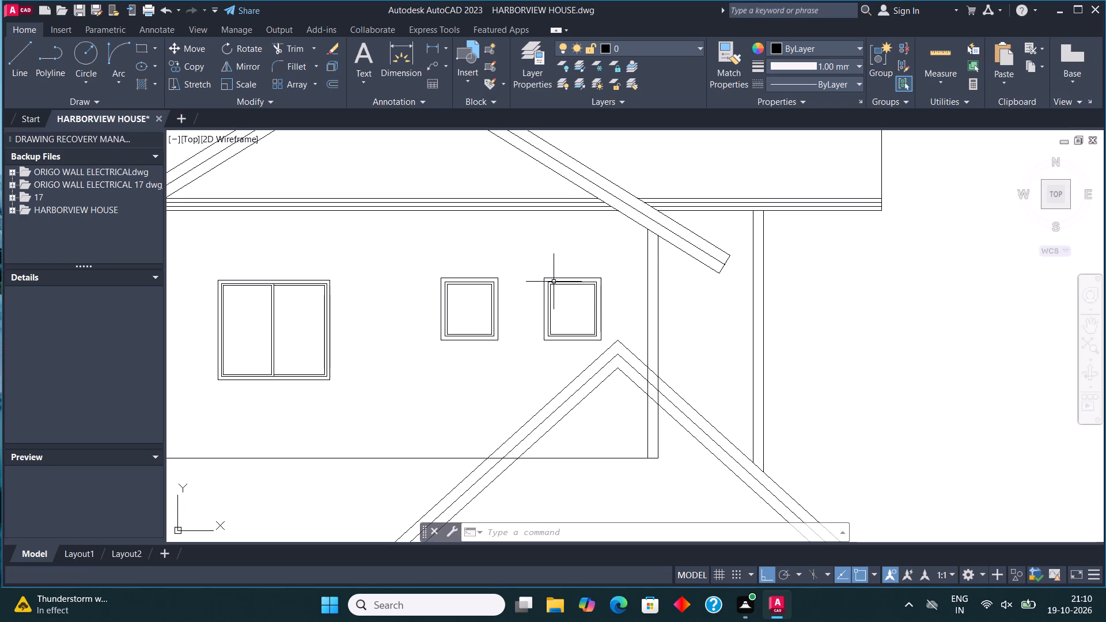
pyautogui.click(552, 276)
pyautogui.moveTo(560, 313); pyautogui.dragTo(552, 296)
pyautogui.click(516, 241)
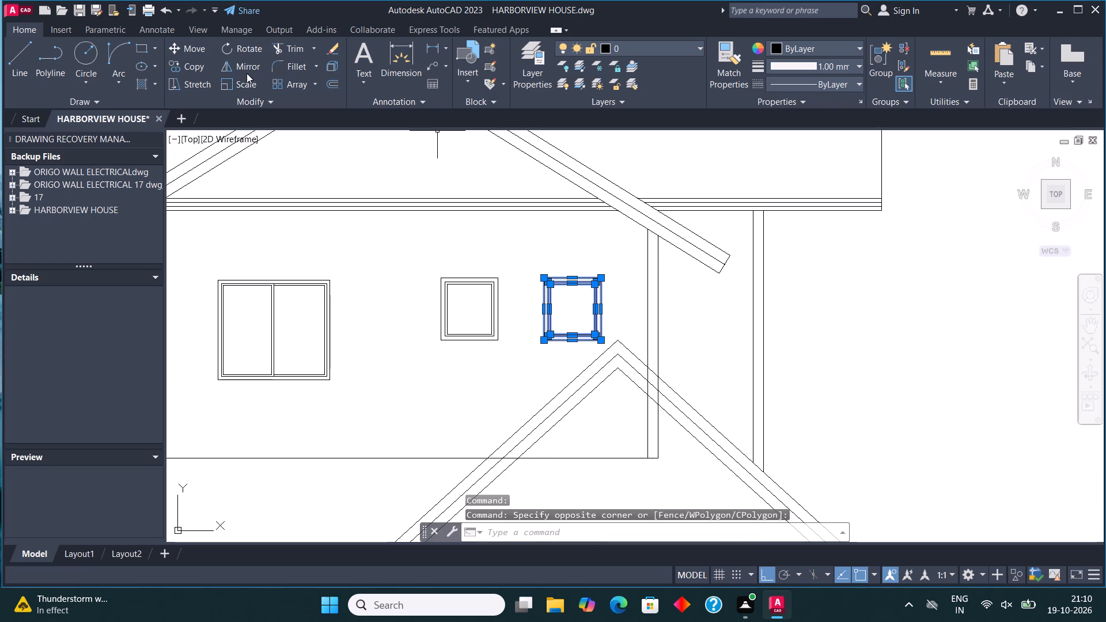
pyautogui.click(188, 61)
pyautogui.click(584, 306)
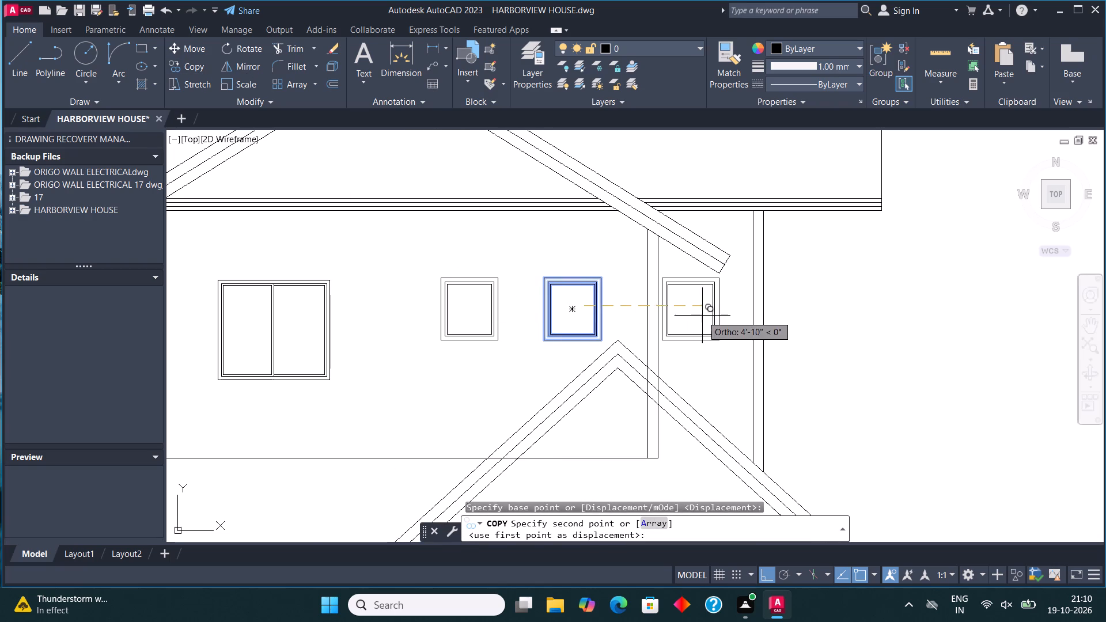
pyautogui.scroll(2, 699, 314)
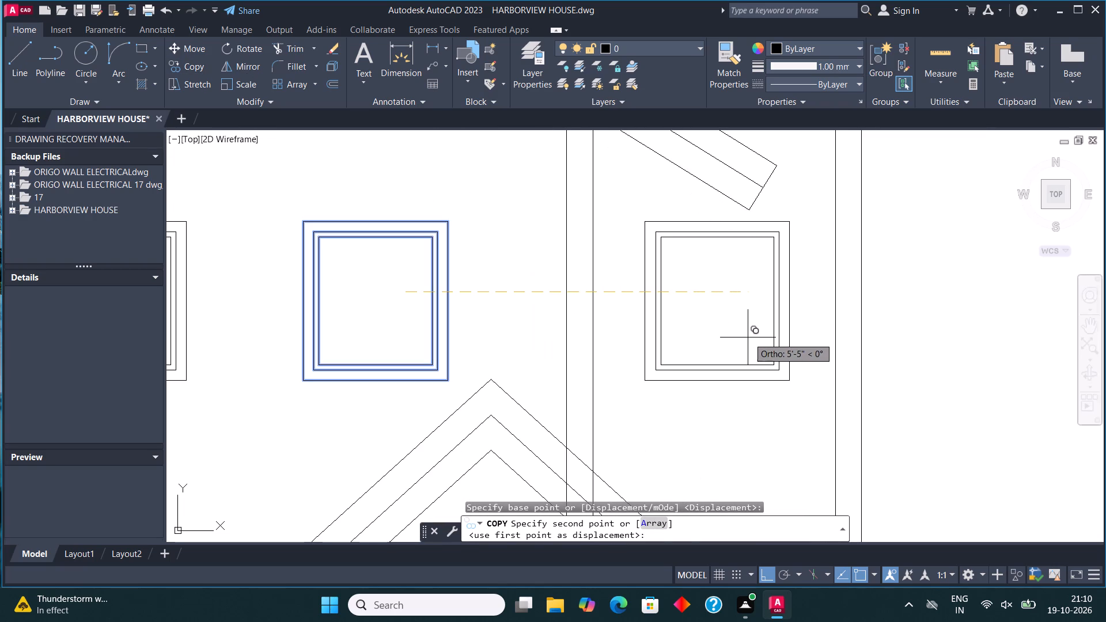
pyautogui.click(747, 337)
pyautogui.press('Escape')
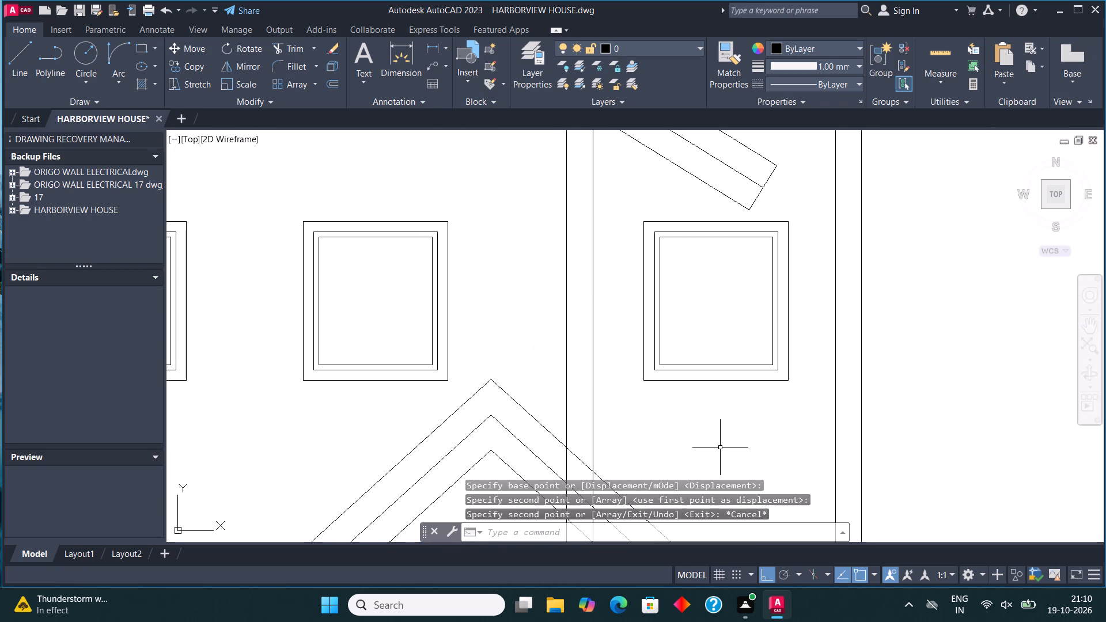
# Stretch the rightmost window's outer rectangle down about 1'-8" and its middle rectangle down to just inside the outer one.
pyautogui.scroll(-2, 758, 412)
pyautogui.moveTo(783, 427); pyautogui.dragTo(776, 382, button='middle')
pyautogui.scroll(2, 764, 377)
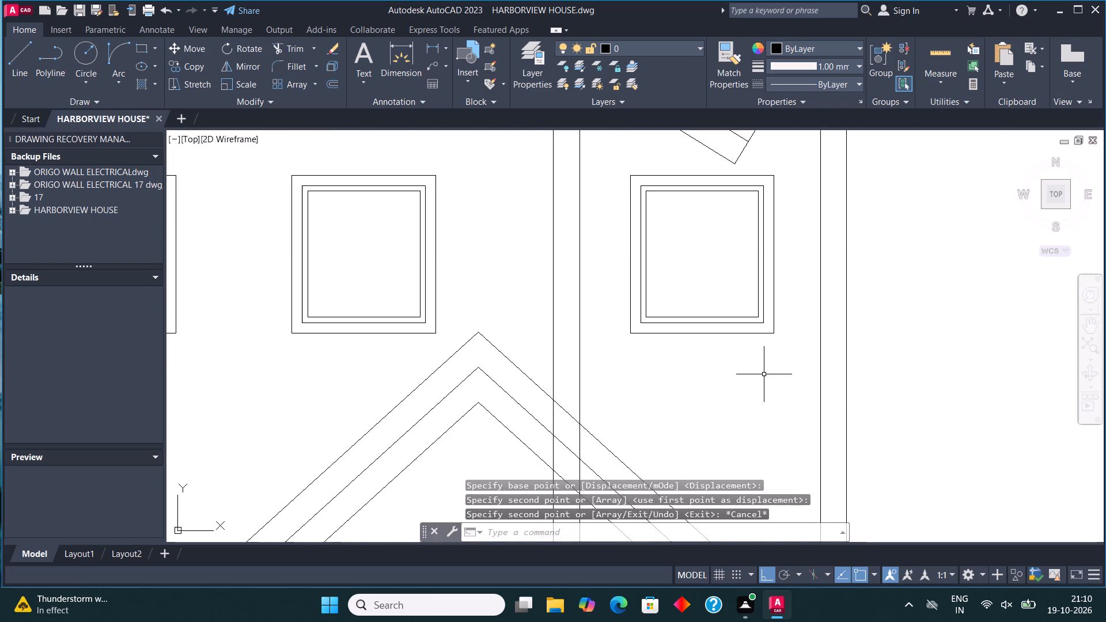
pyautogui.moveTo(742, 364); pyautogui.dragTo(738, 356)
pyautogui.click(718, 301)
pyautogui.click(705, 333)
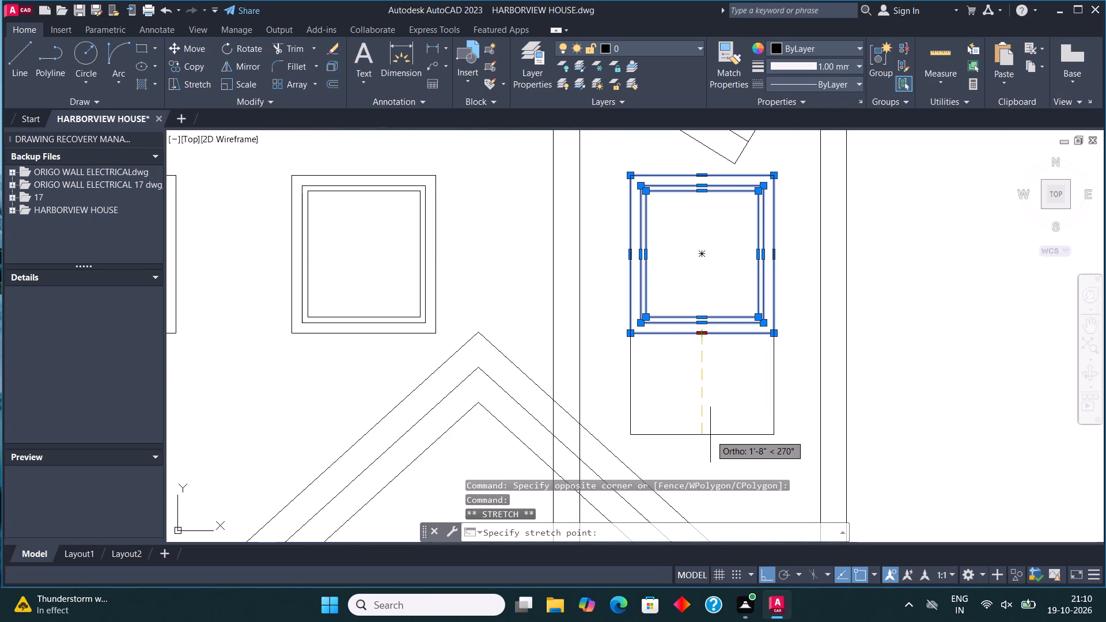
pyautogui.click(710, 435)
pyautogui.click(703, 325)
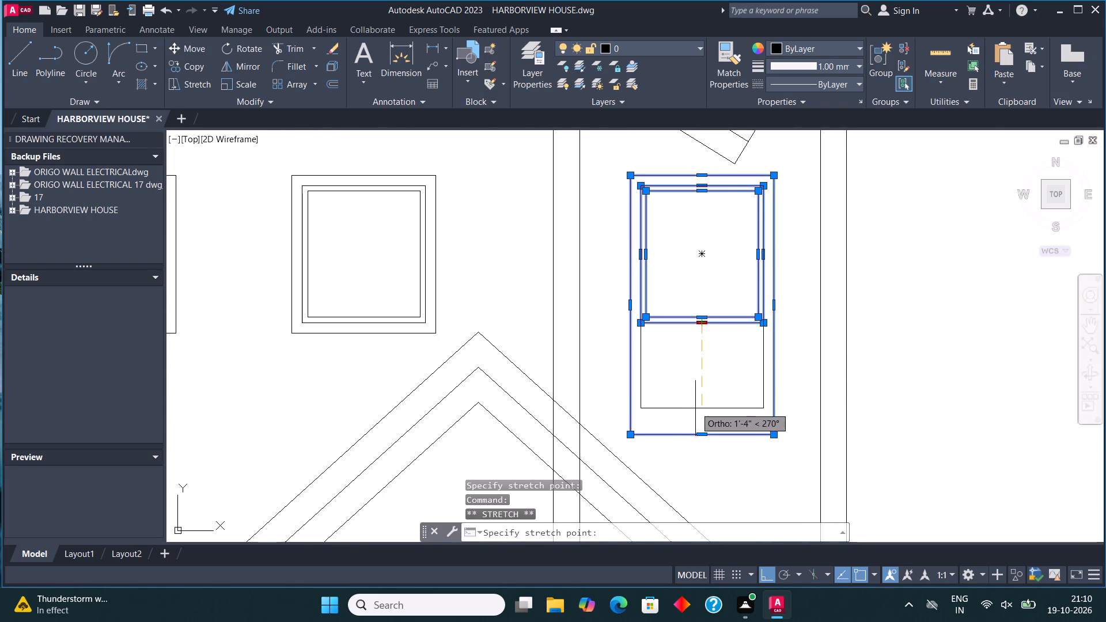
pyautogui.click(704, 426)
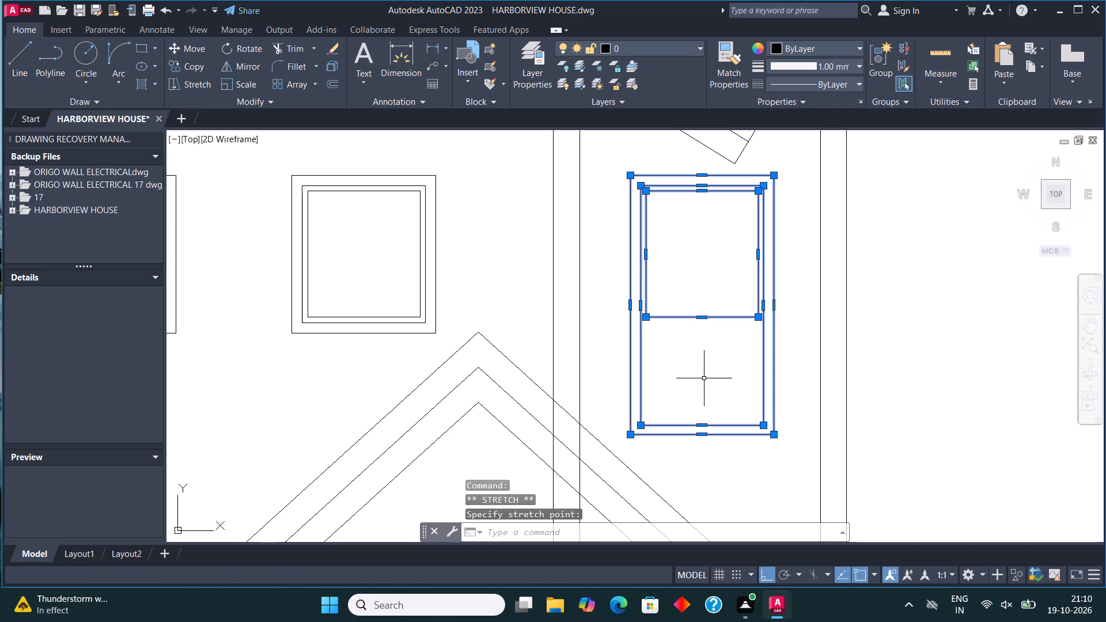
# Stretch the rightmost window's innermost rectangle down, leaving a thin gap above the middle rectangle's bottom edge.
pyautogui.click(703, 318)
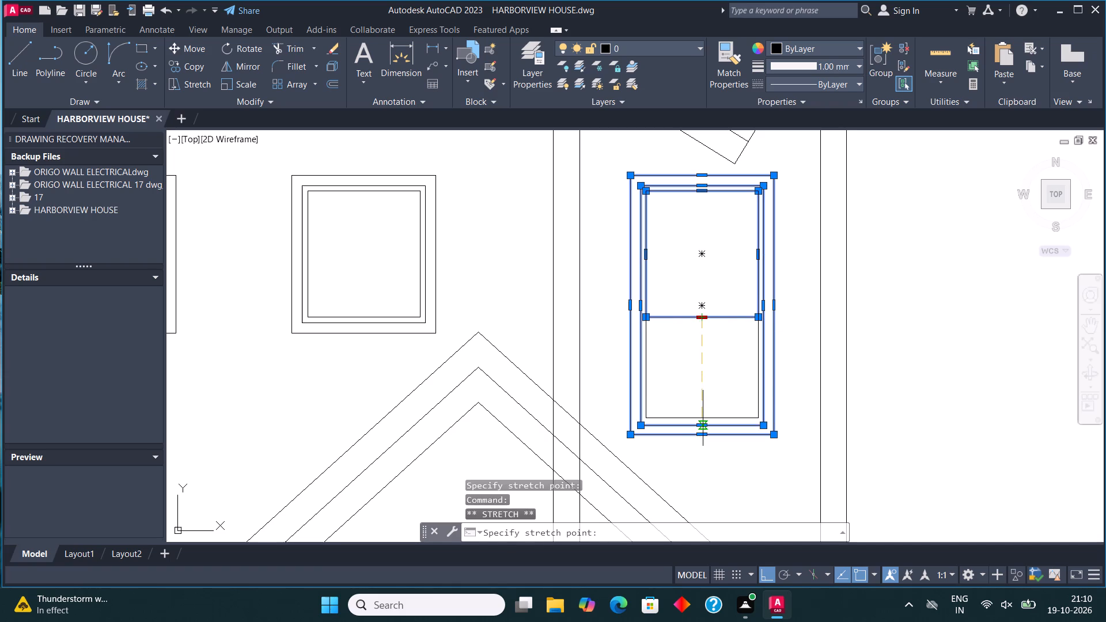
pyautogui.click(703, 418)
pyautogui.scroll(3, 703, 420)
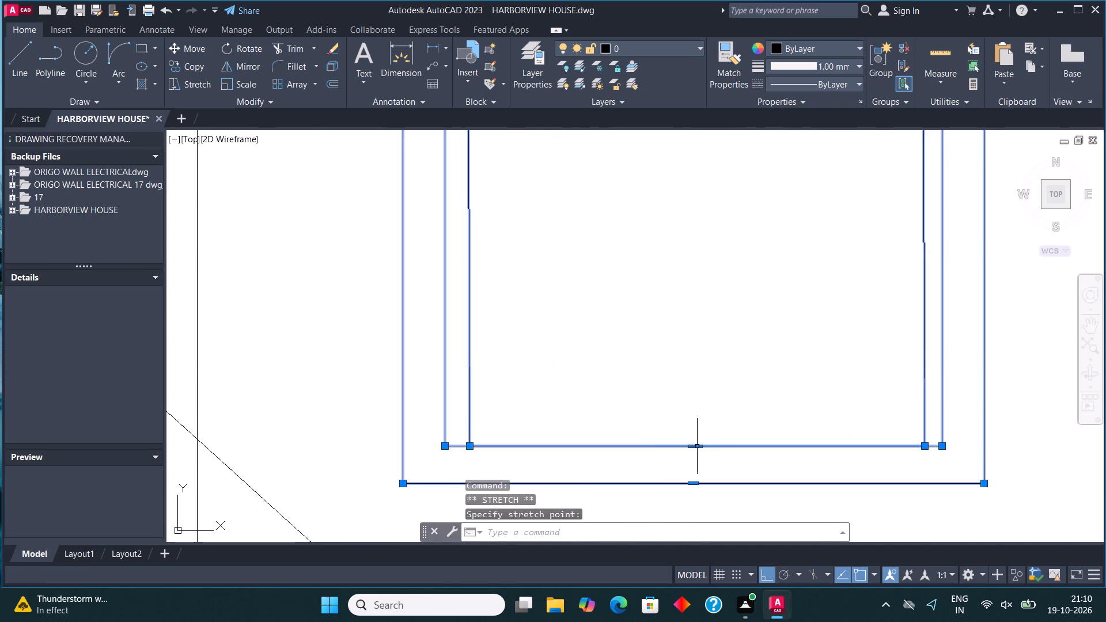
pyautogui.click(696, 447)
pyautogui.click(698, 439)
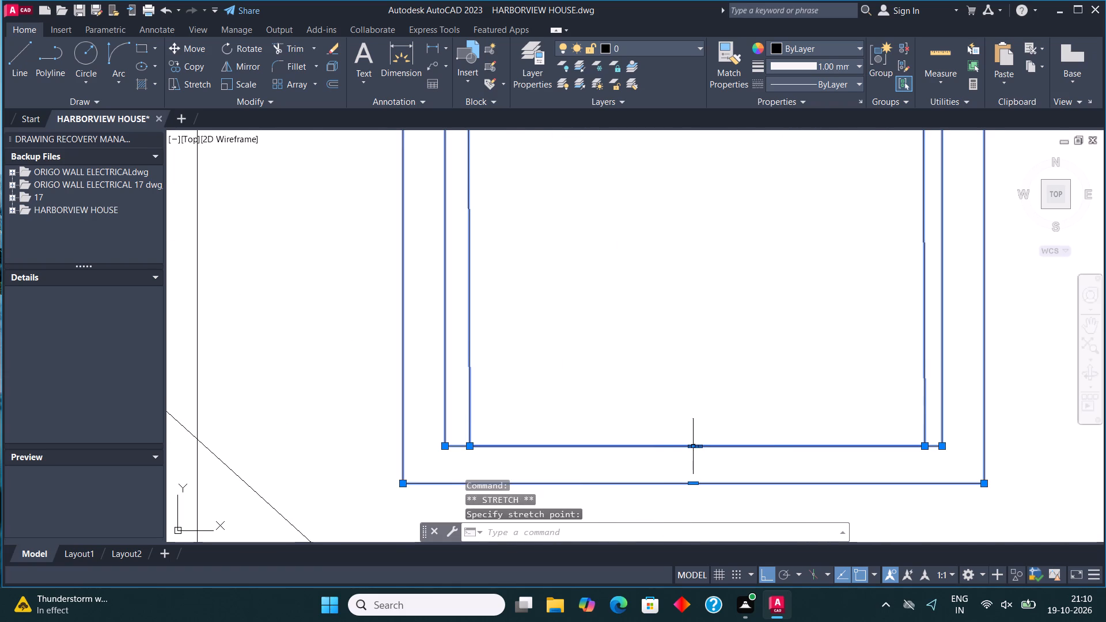
pyautogui.click(698, 447)
pyautogui.click(700, 429)
pyautogui.scroll(-2, 707, 457)
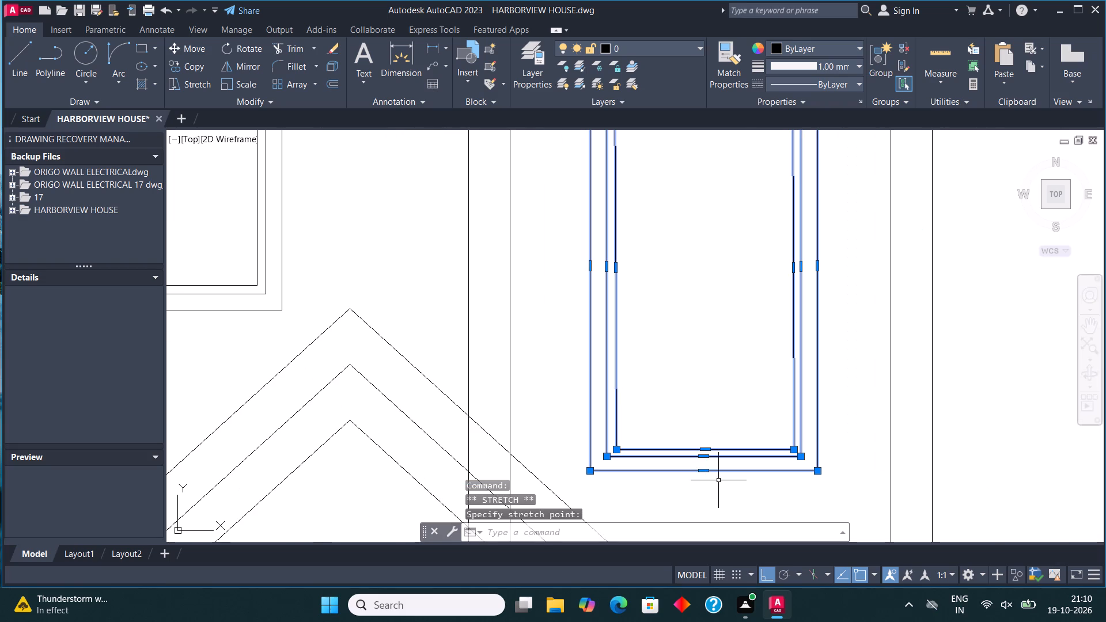
pyautogui.press('Escape')
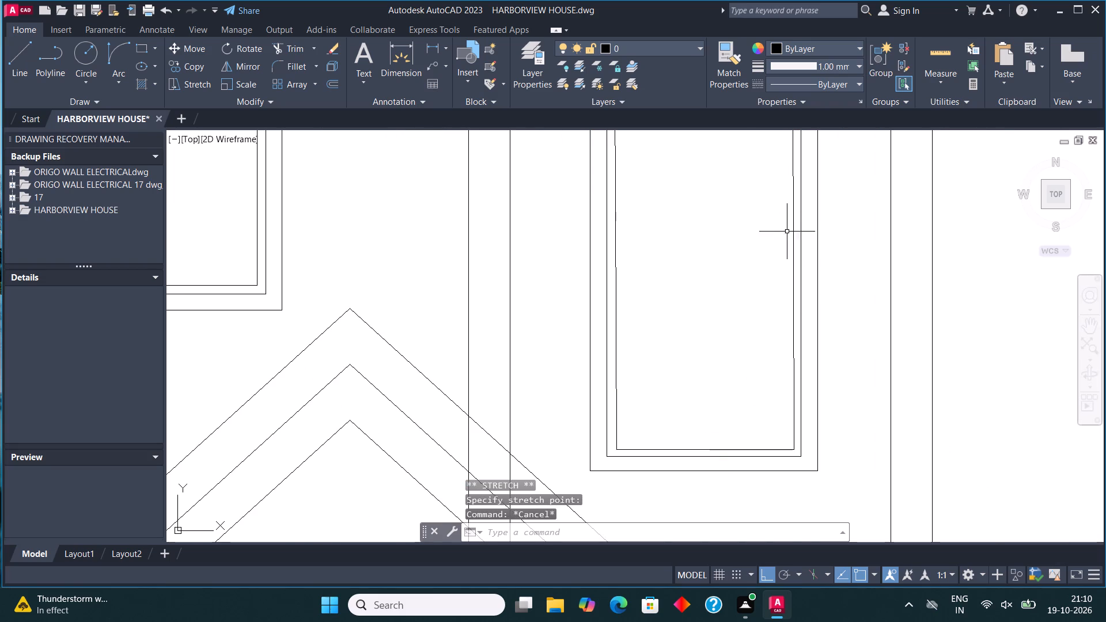
# Draw a horizontal line across the tall window at mid-height, between the sides of its innermost rectangle.
pyautogui.scroll(-2, 752, 353)
pyautogui.moveTo(688, 328); pyautogui.dragTo(842, 310, button='middle')
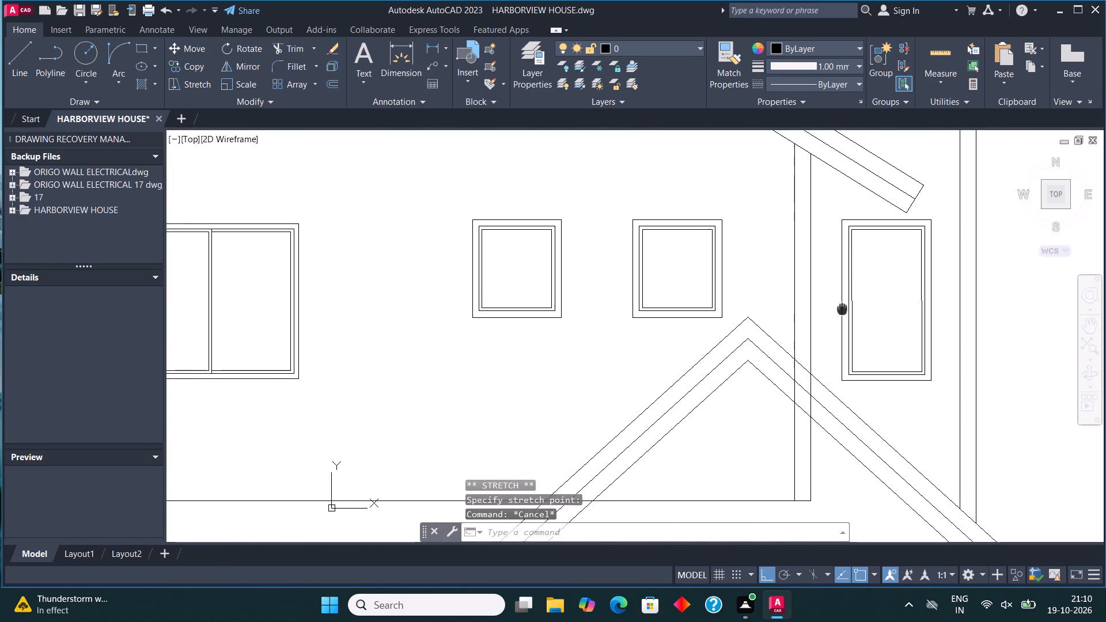
pyautogui.moveTo(842, 310); pyautogui.dragTo(842, 311, button='middle')
pyautogui.moveTo(827, 298); pyautogui.dragTo(780, 279, button='middle')
pyautogui.scroll(1, 826, 277)
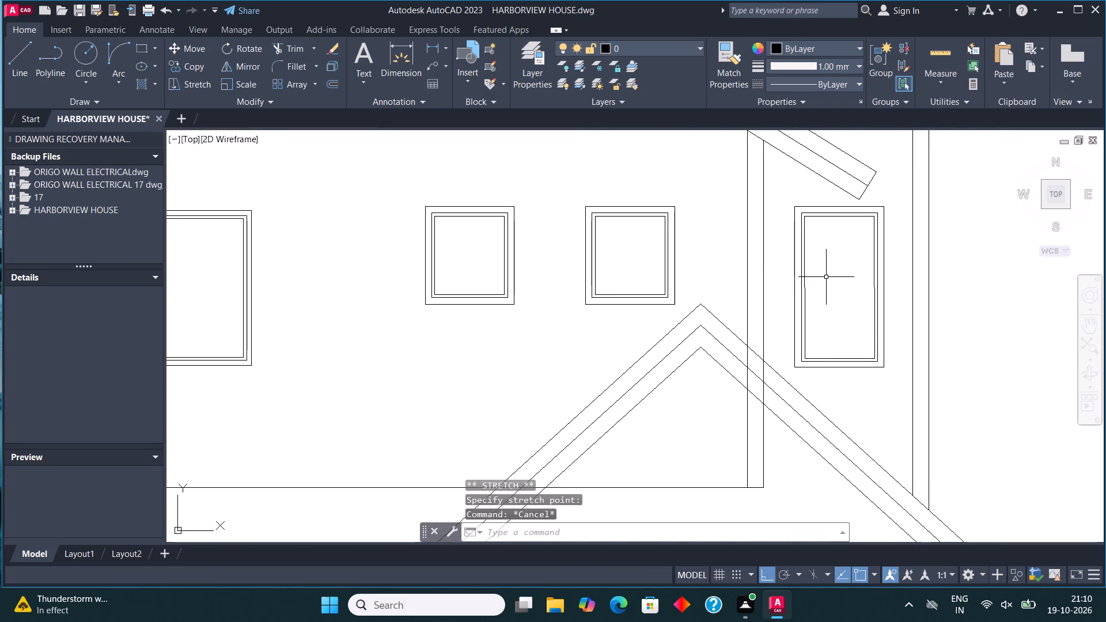
pyautogui.moveTo(815, 270); pyautogui.dragTo(745, 294, button='middle')
pyautogui.click(19, 59)
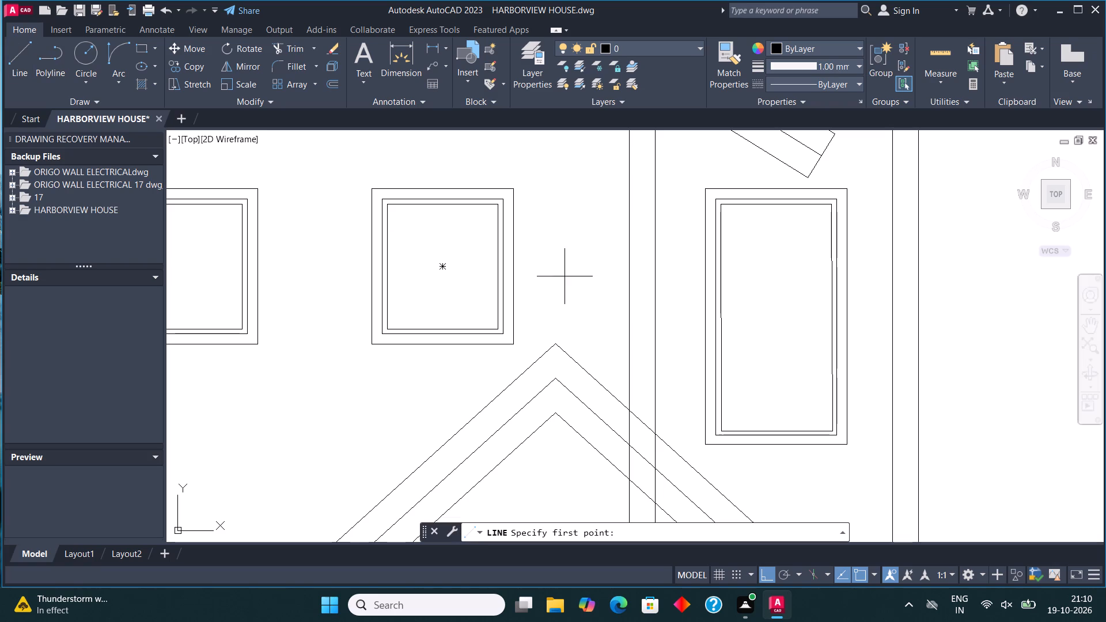
pyautogui.click(724, 323)
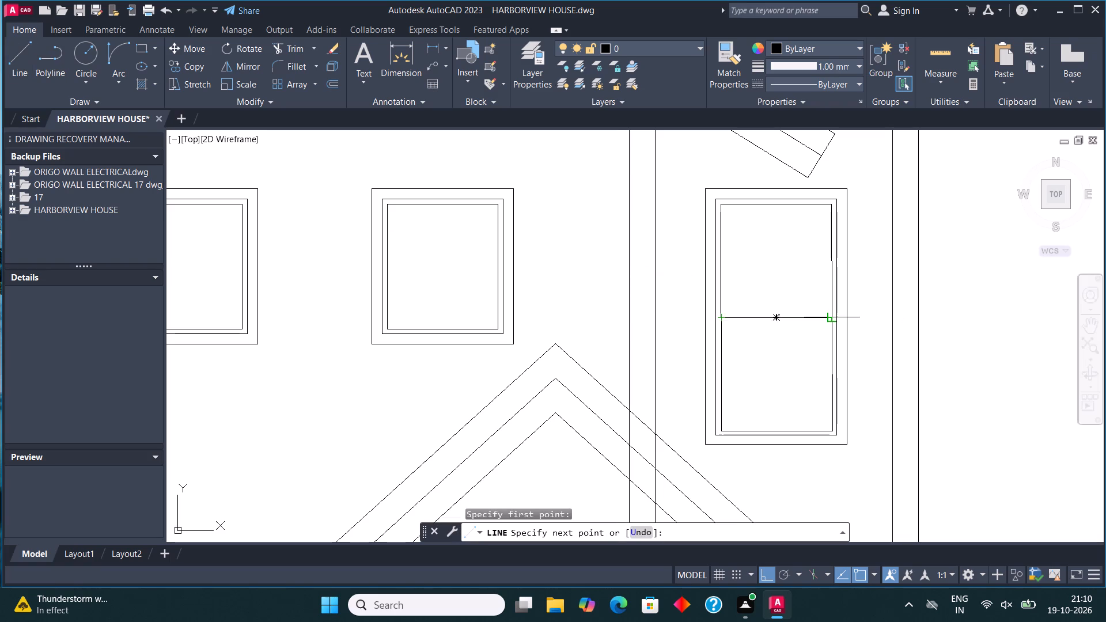
pyautogui.click(831, 317)
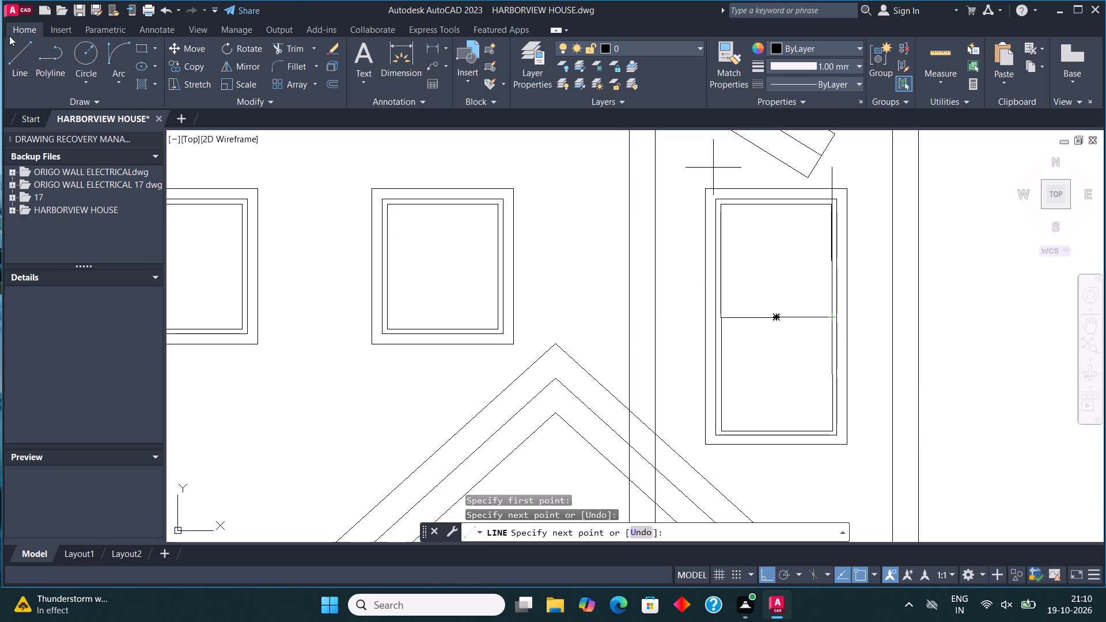
# Draw a vertical line from the crossbar's midpoint up to the top edge of the tall window's innermost rectangle.
pyautogui.click(21, 48)
pyautogui.click(777, 316)
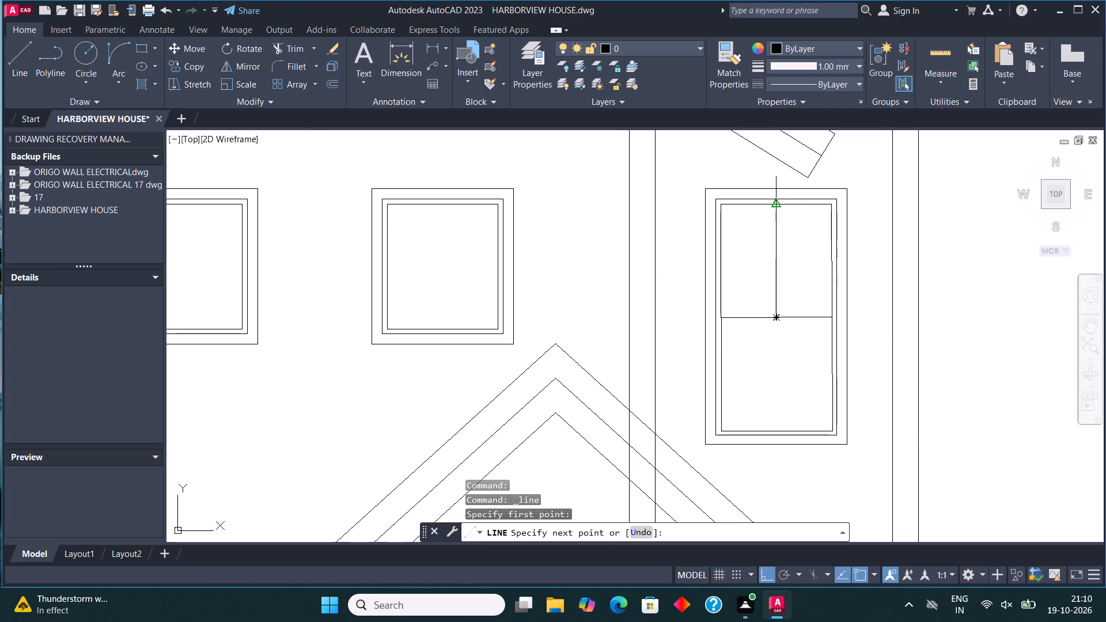
pyautogui.click(777, 206)
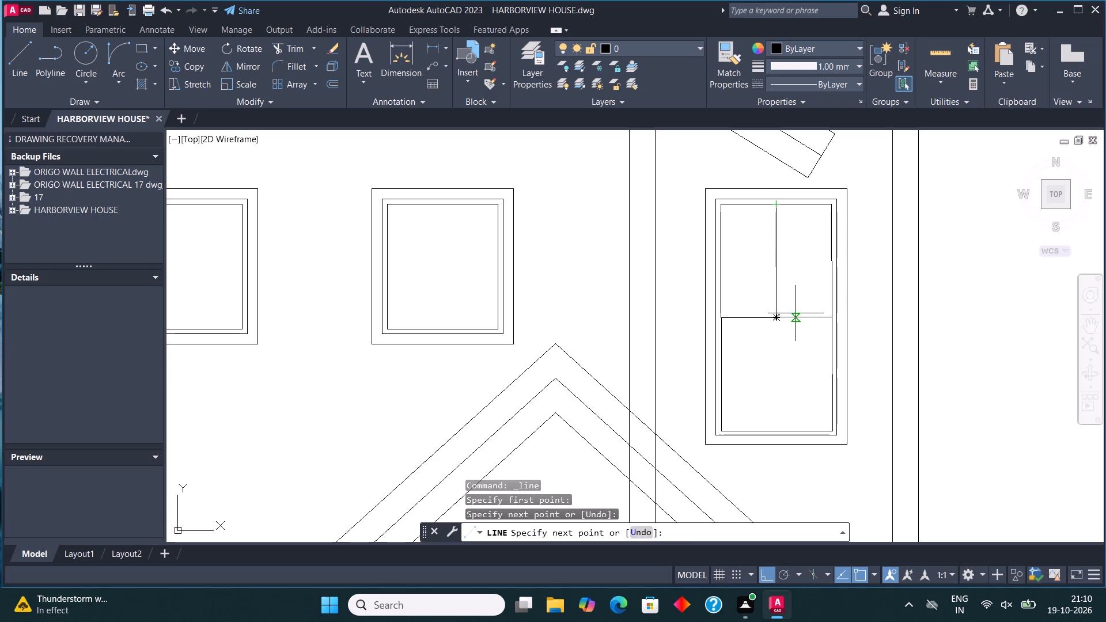
pyautogui.press('Escape')
# Trim the porch gable's three right-hand sloping lines where they pass between the two vertical wall corner lines.
pyautogui.scroll(-2, 824, 371)
pyautogui.moveTo(777, 320); pyautogui.dragTo(777, 320, button='middle')
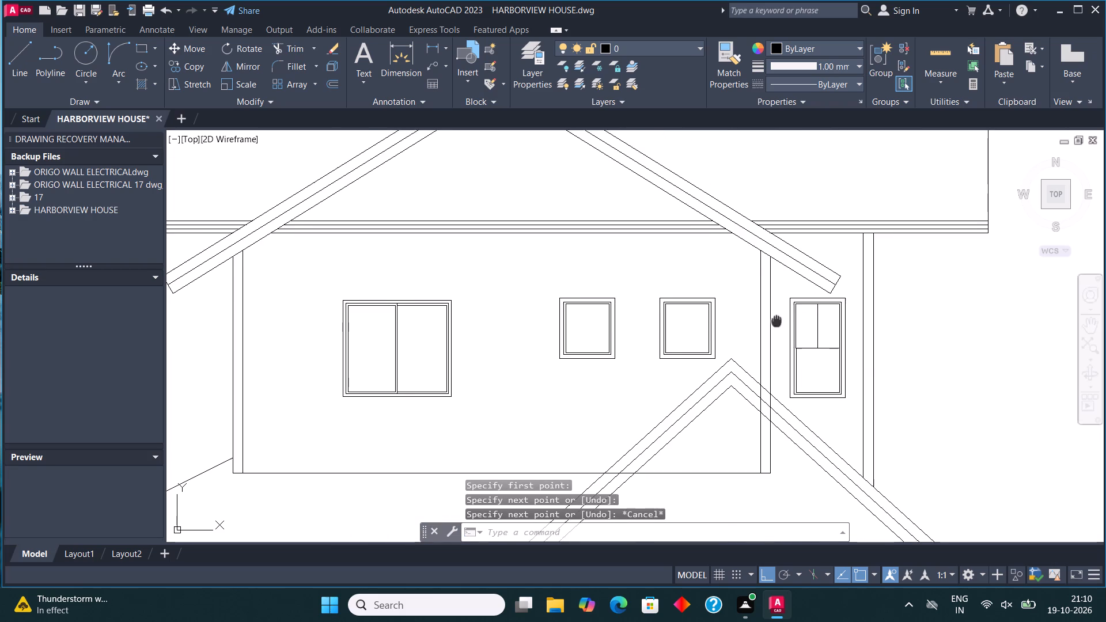
pyautogui.moveTo(777, 320); pyautogui.dragTo(776, 282, button='middle')
pyautogui.scroll(2, 777, 354)
pyautogui.click(296, 41)
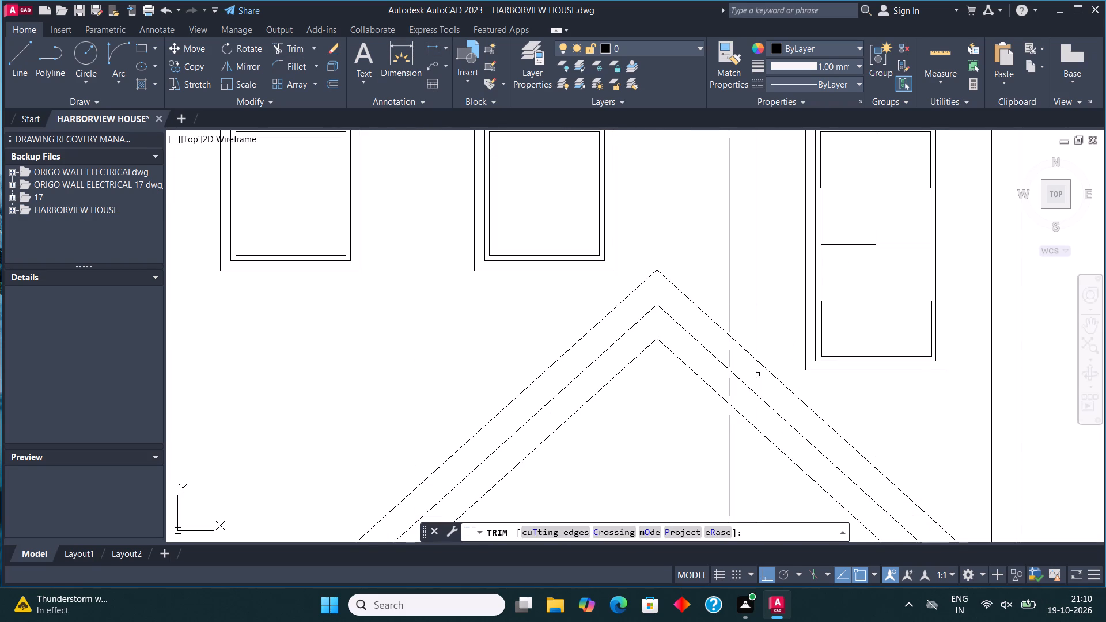
pyautogui.moveTo(744, 431); pyautogui.dragTo(743, 400)
pyautogui.moveTo(748, 327); pyautogui.dragTo(741, 419)
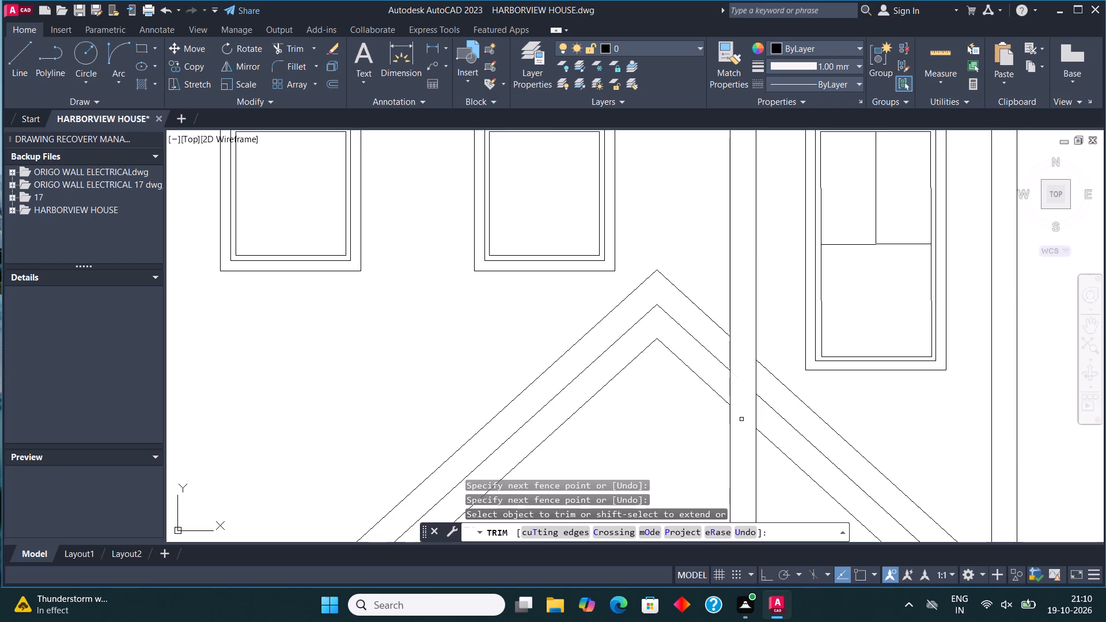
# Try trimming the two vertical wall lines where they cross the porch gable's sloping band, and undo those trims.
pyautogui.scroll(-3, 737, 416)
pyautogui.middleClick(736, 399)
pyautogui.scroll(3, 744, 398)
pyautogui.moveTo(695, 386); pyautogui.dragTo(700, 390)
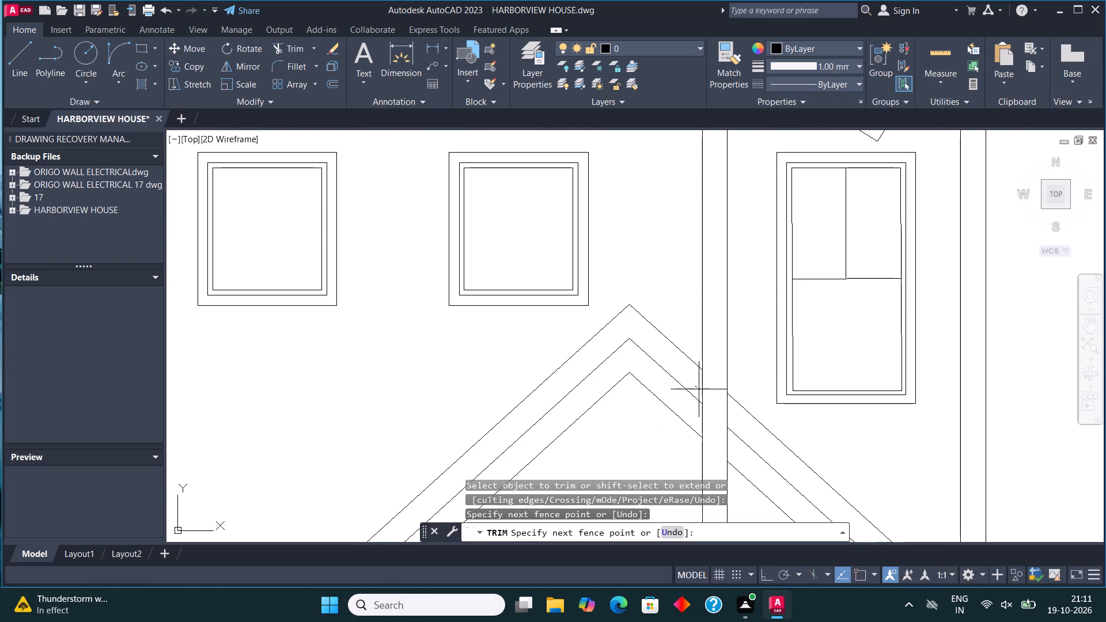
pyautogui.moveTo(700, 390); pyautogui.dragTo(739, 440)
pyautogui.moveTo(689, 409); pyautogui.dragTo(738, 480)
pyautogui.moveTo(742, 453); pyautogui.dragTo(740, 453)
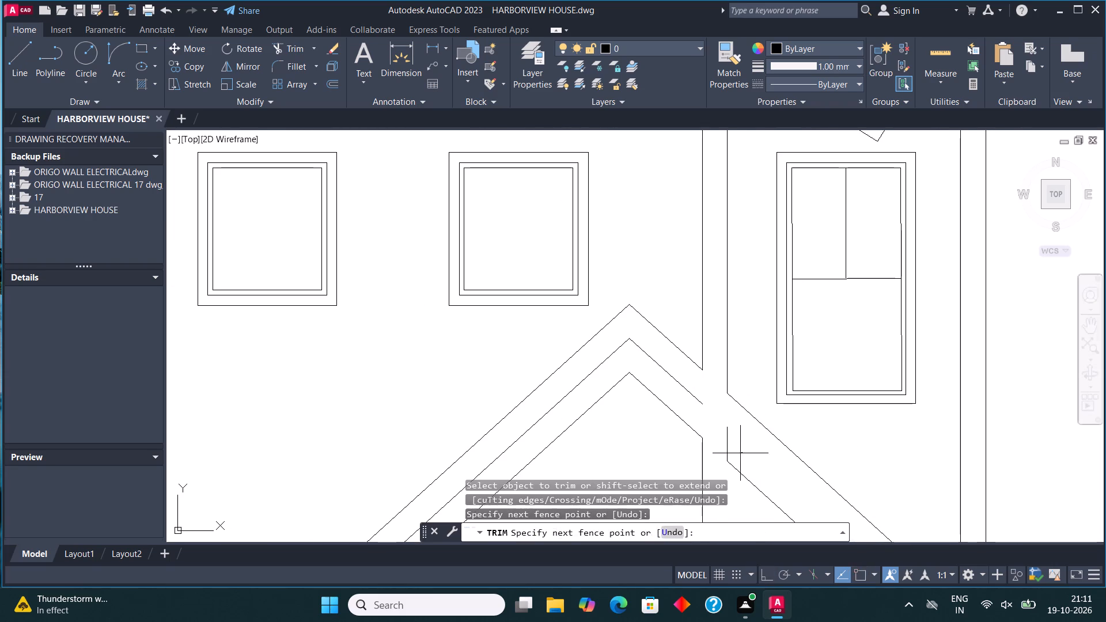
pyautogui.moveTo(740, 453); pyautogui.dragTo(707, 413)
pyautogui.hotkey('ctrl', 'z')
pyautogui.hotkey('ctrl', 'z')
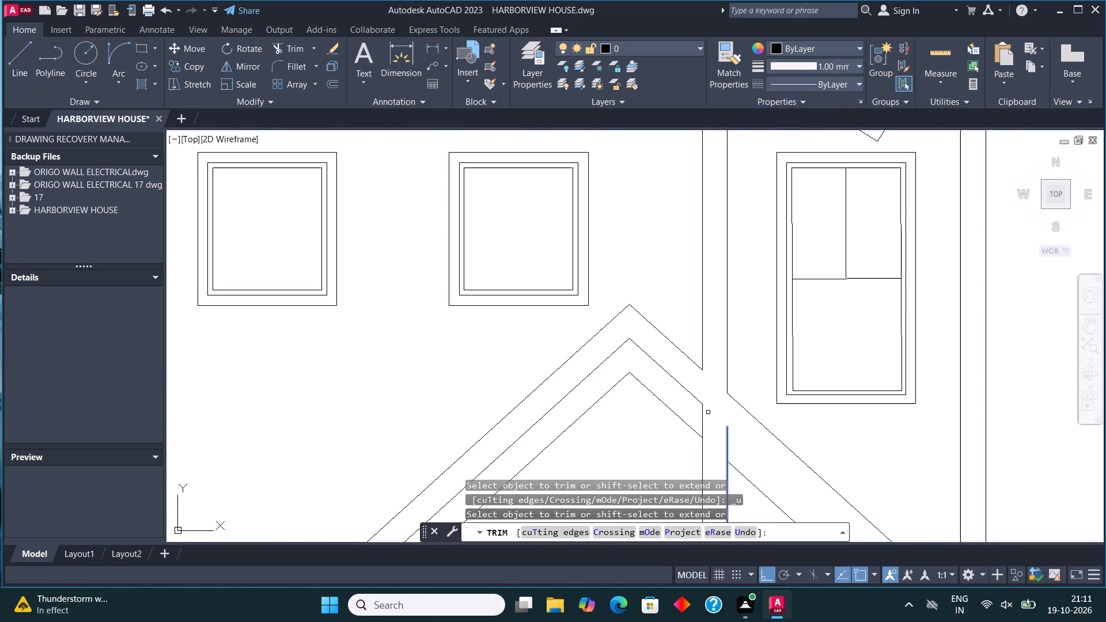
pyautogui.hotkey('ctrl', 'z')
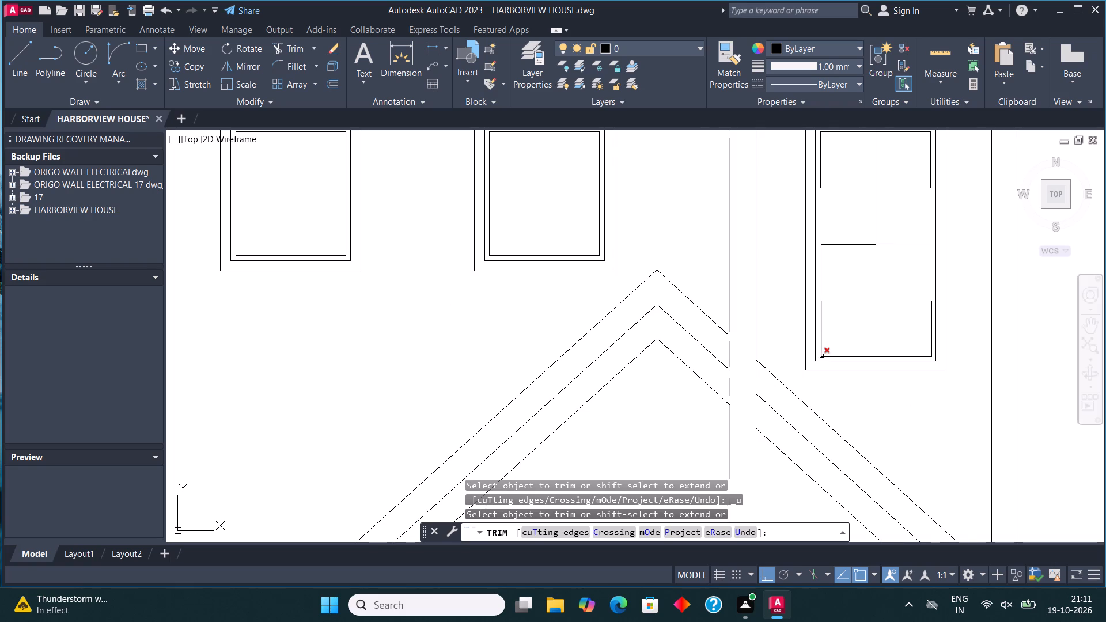
# Trim both vertical wall corner lines between the outermost and innermost right-hand slopes of the porch gable.
pyautogui.scroll(-3, 828, 367)
pyautogui.moveTo(820, 363); pyautogui.dragTo(789, 315, button='middle')
pyautogui.scroll(3, 790, 315)
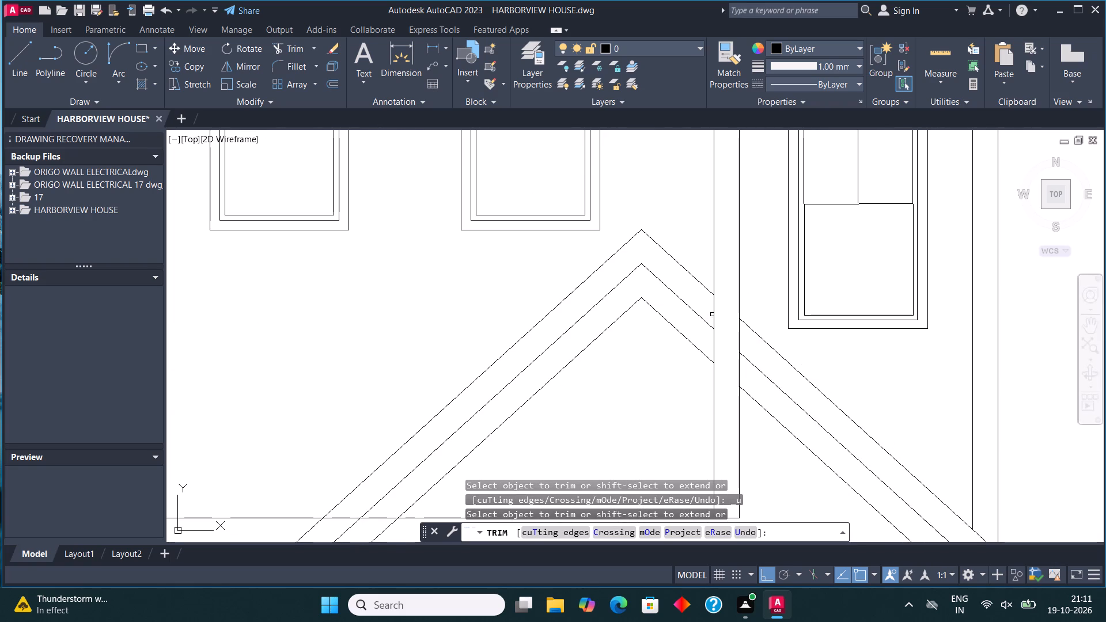
pyautogui.scroll(-4, 776, 294)
pyautogui.moveTo(774, 325); pyautogui.dragTo(791, 338, button='middle')
pyautogui.scroll(2, 791, 373)
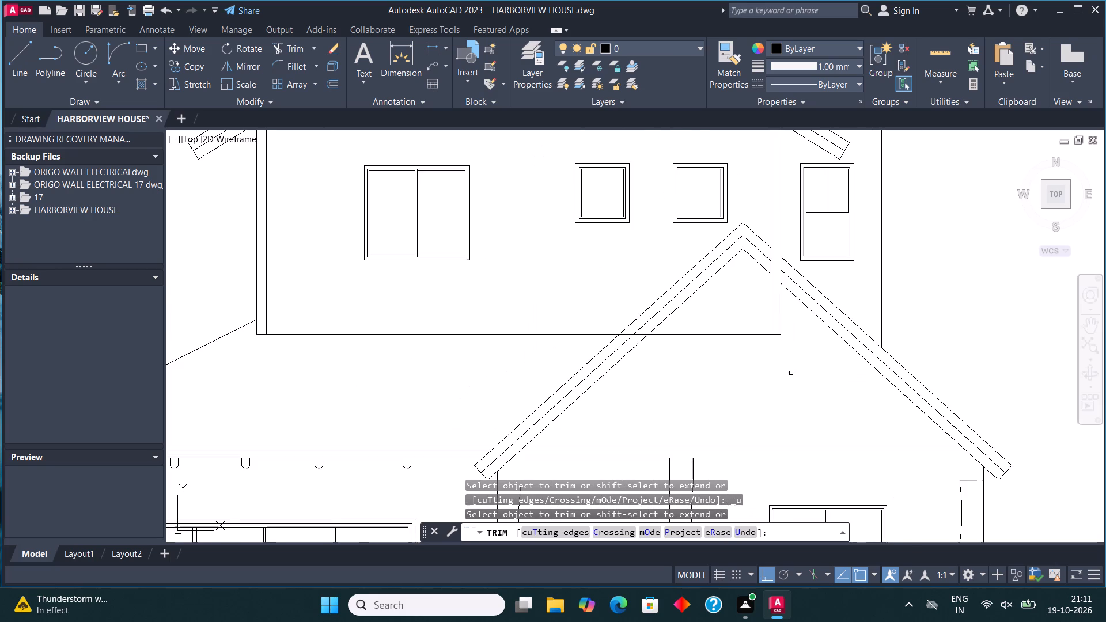
pyautogui.scroll(-2, 791, 373)
pyautogui.scroll(3, 789, 356)
pyautogui.click(757, 265)
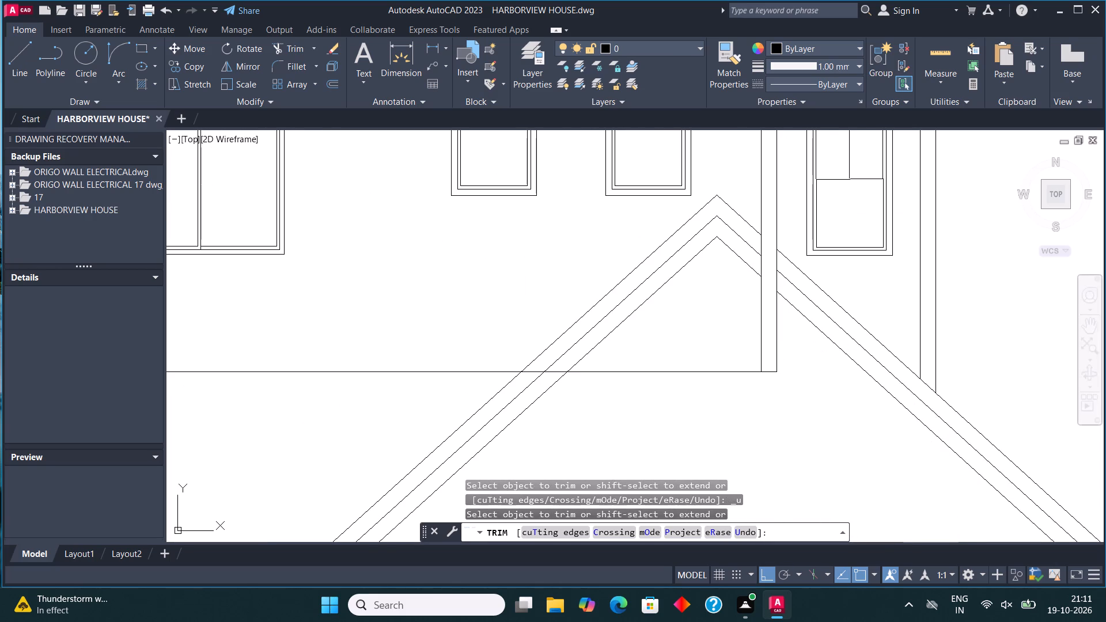
pyautogui.click(786, 294)
pyautogui.click(757, 244)
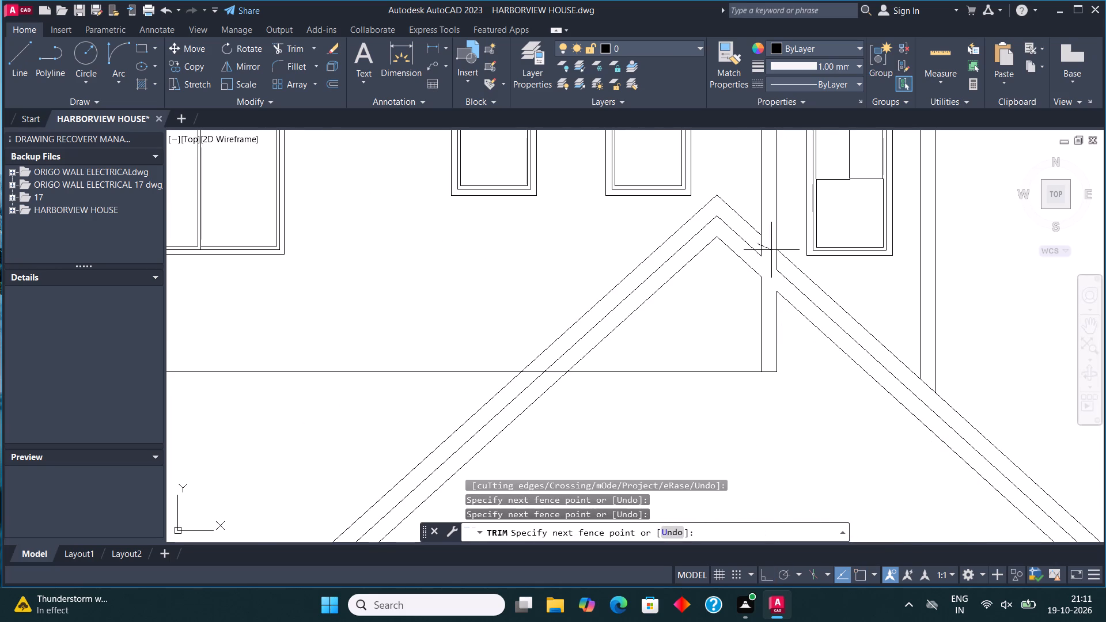
pyautogui.click(794, 275)
pyautogui.scroll(-2, 688, 346)
pyautogui.scroll(2, 741, 319)
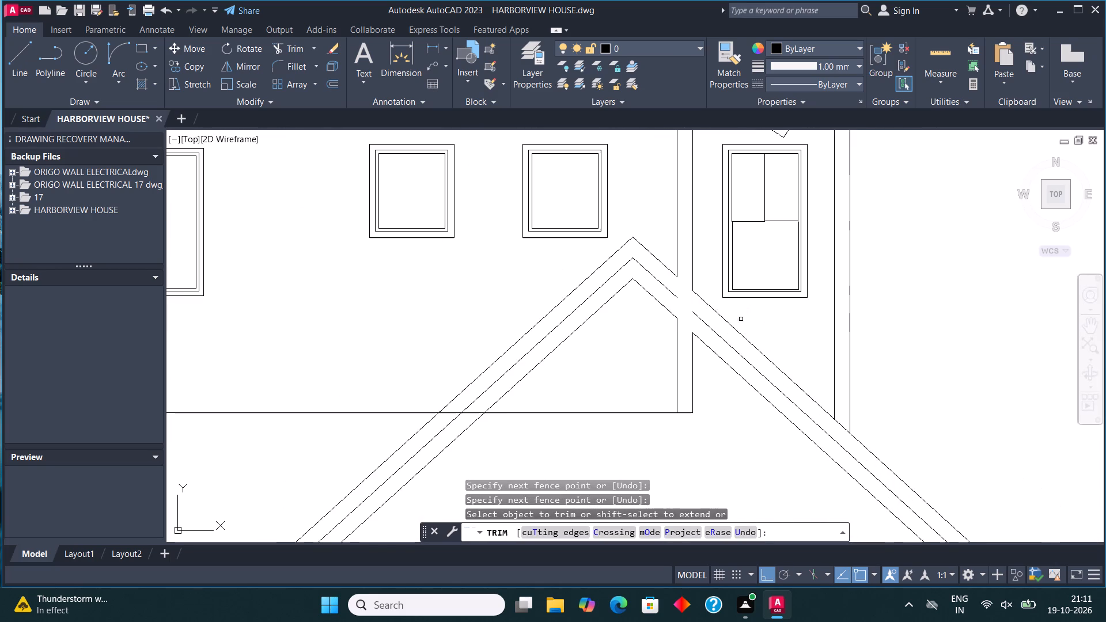
# Draw three lines bridging the gaps in the porch gable's middle, outer and inner right-hand slopes, endpoint to endpoint.
pyautogui.click(11, 52)
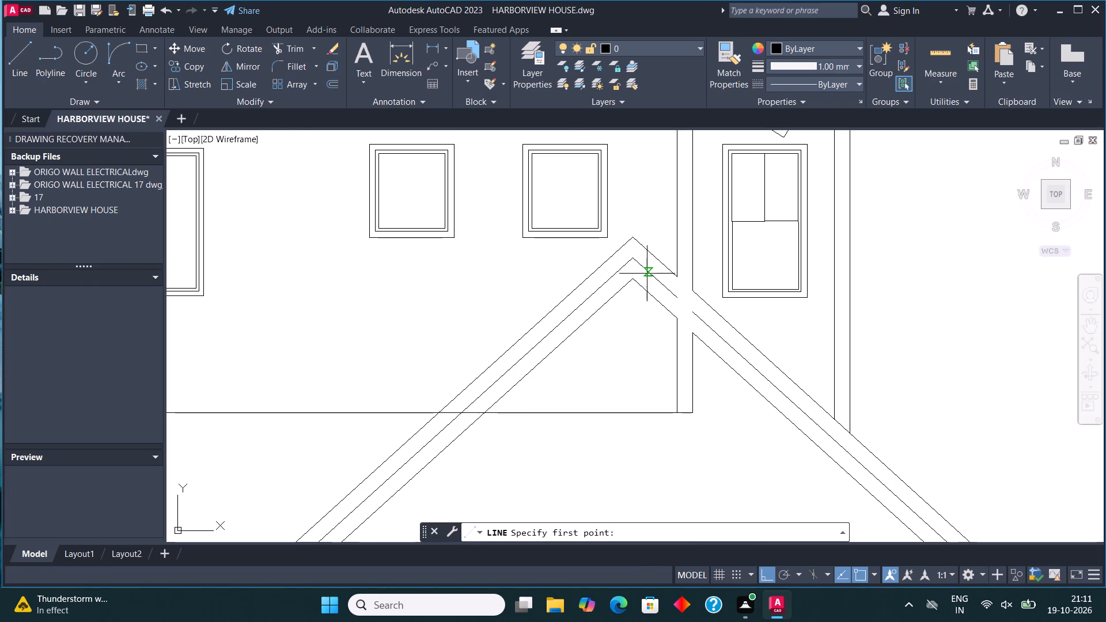
pyautogui.scroll(1, 675, 295)
pyautogui.click(681, 298)
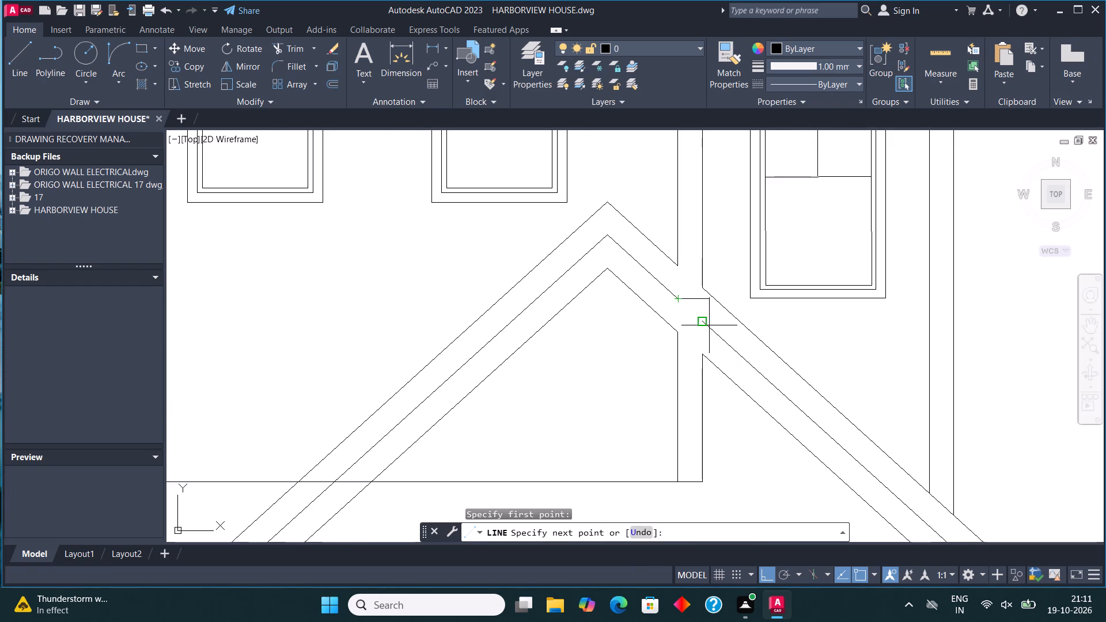
pyautogui.click(704, 322)
pyautogui.click(32, 44)
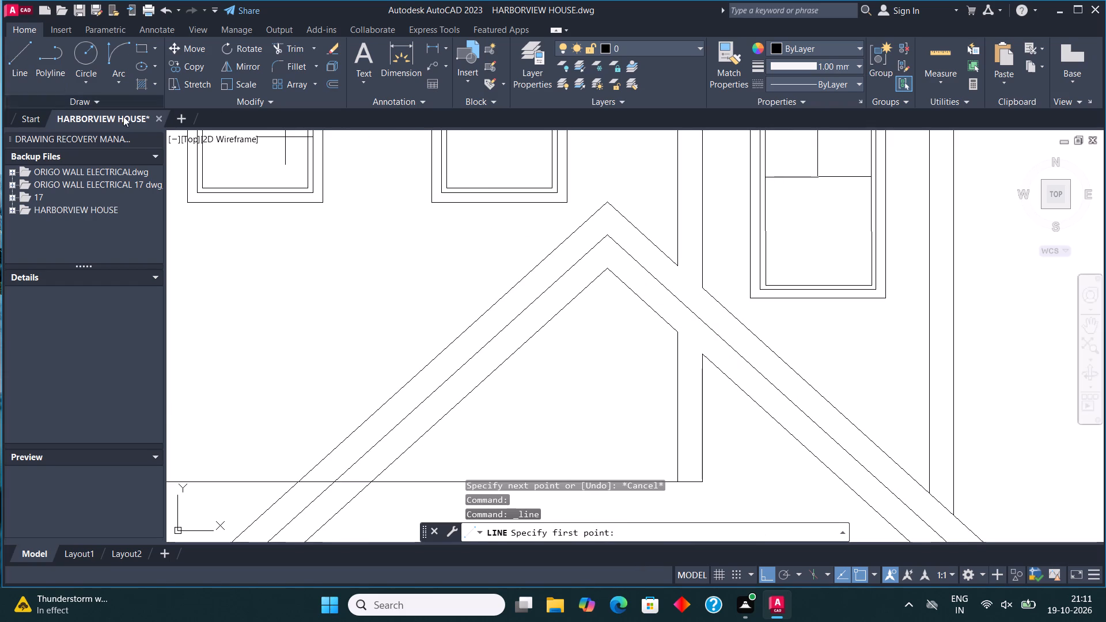
pyautogui.click(680, 269)
pyautogui.click(702, 295)
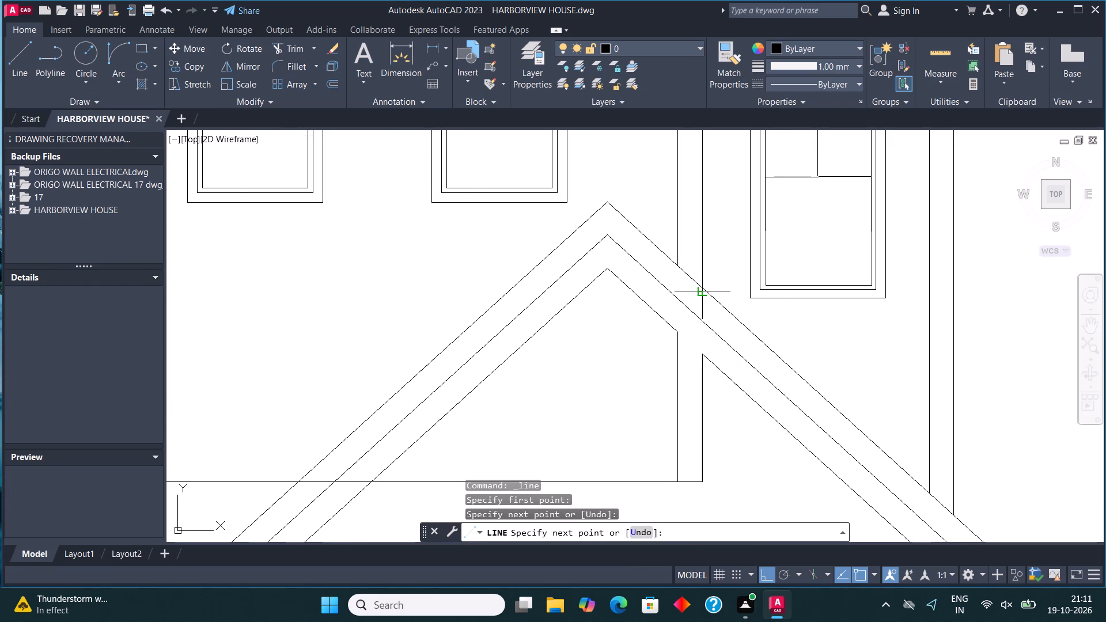
pyautogui.click(18, 52)
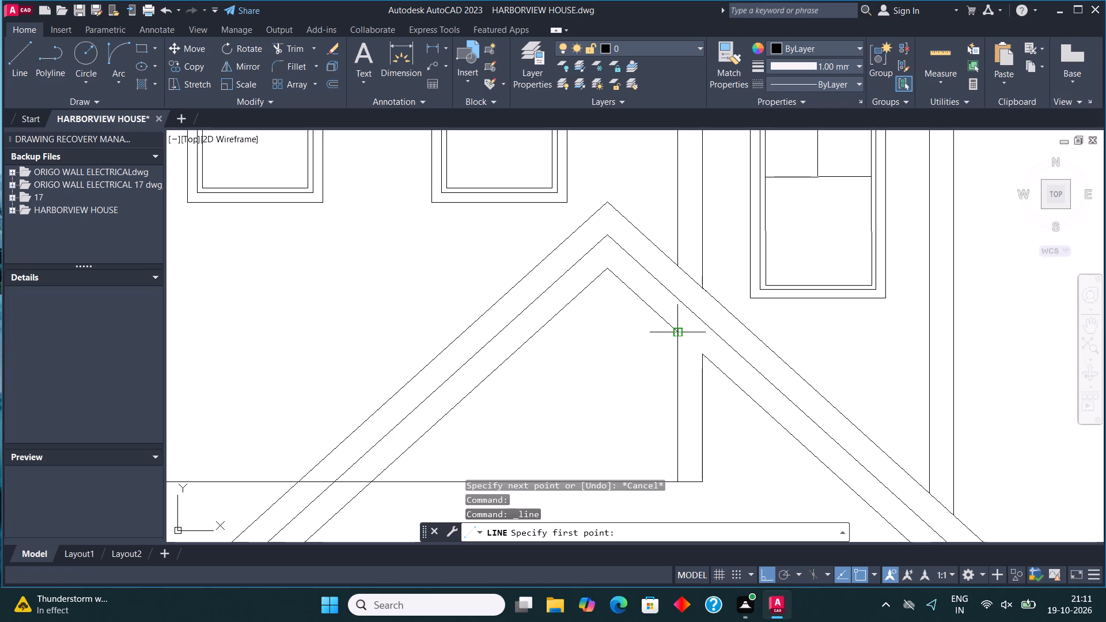
pyautogui.click(676, 336)
pyautogui.click(705, 359)
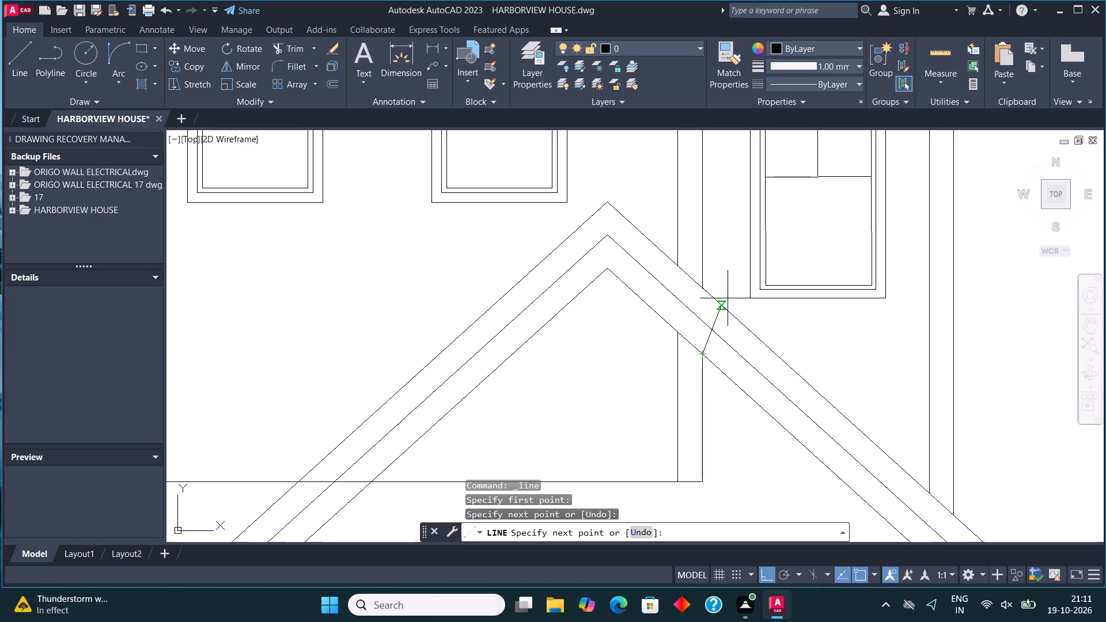
pyautogui.press('Escape')
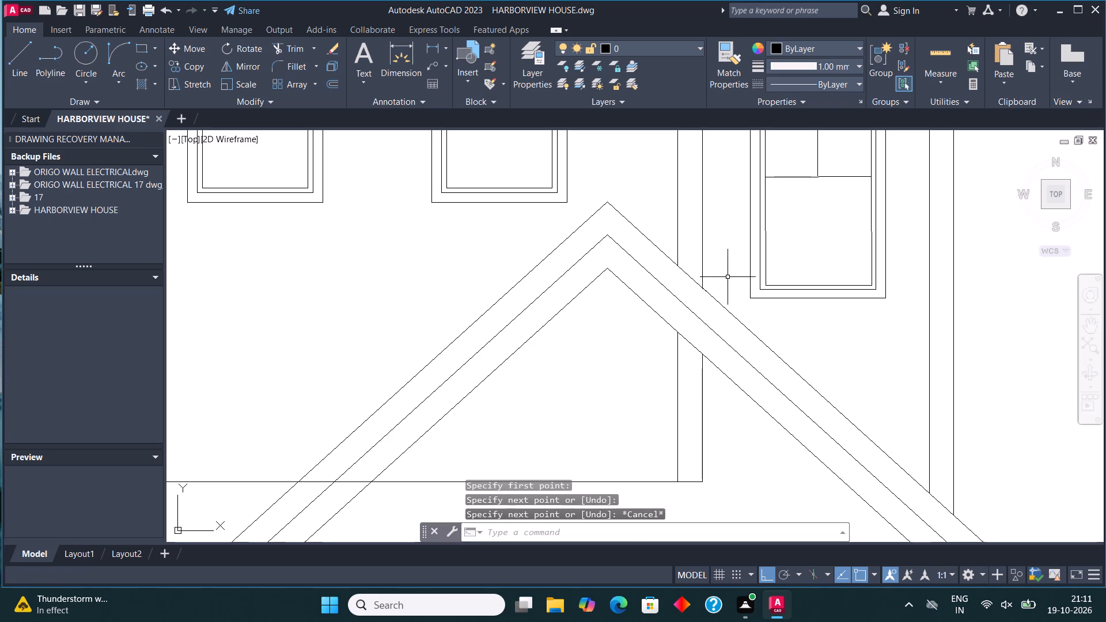
# Draw a narrow upright rectangle just beneath the porch gable's inner apex, its top corners on the two innermost slopes.
pyautogui.scroll(-3, 793, 387)
pyautogui.scroll(3, 763, 397)
pyautogui.moveTo(752, 391); pyautogui.dragTo(749, 391, button='middle')
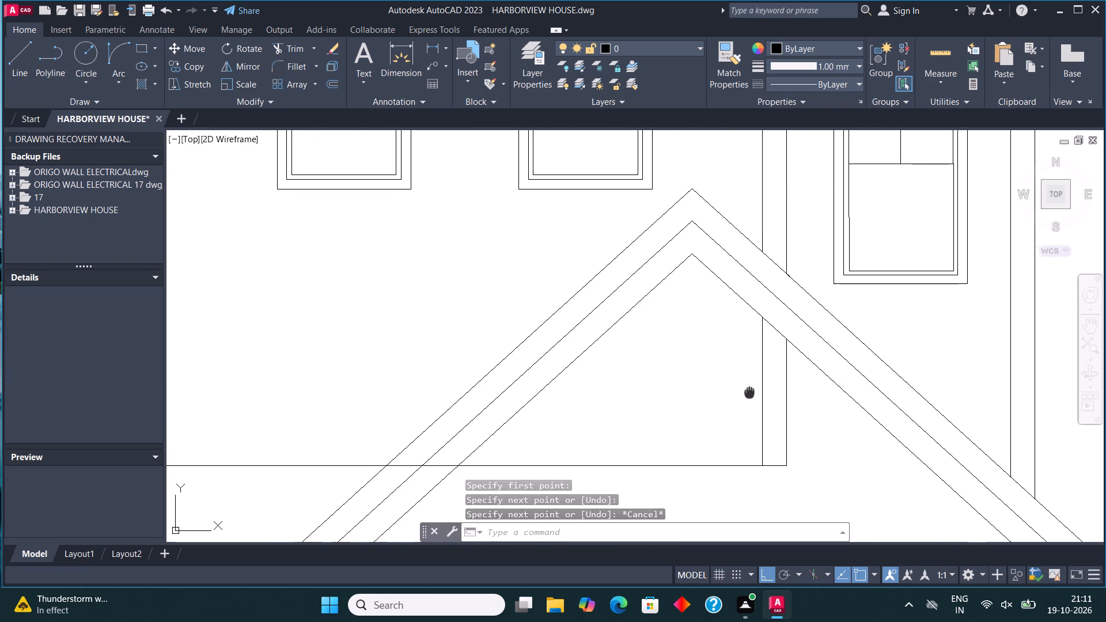
pyautogui.moveTo(749, 391); pyautogui.dragTo(710, 393, button='middle')
pyautogui.scroll(1, 710, 393)
pyautogui.moveTo(701, 290); pyautogui.dragTo(696, 356, button='middle')
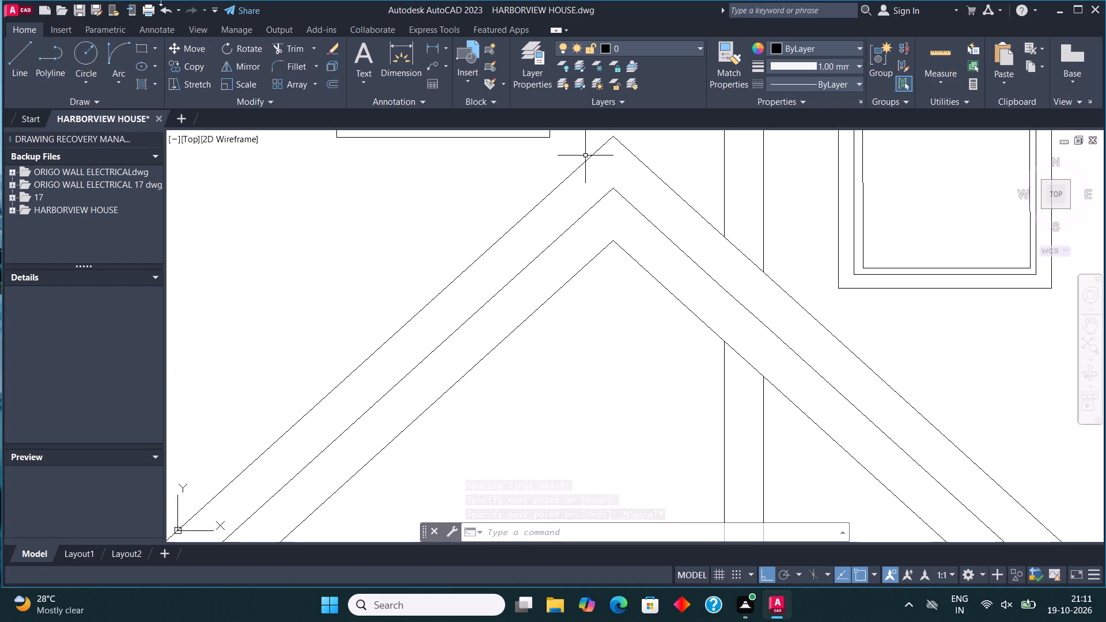
pyautogui.click(139, 48)
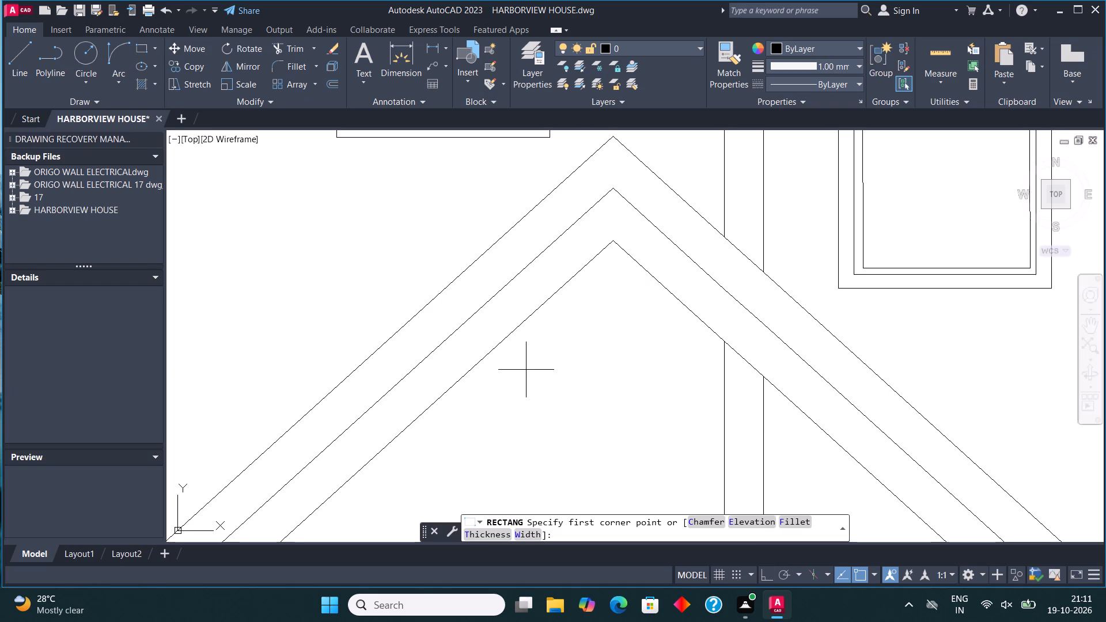
pyautogui.moveTo(602, 252); pyautogui.dragTo(602, 257)
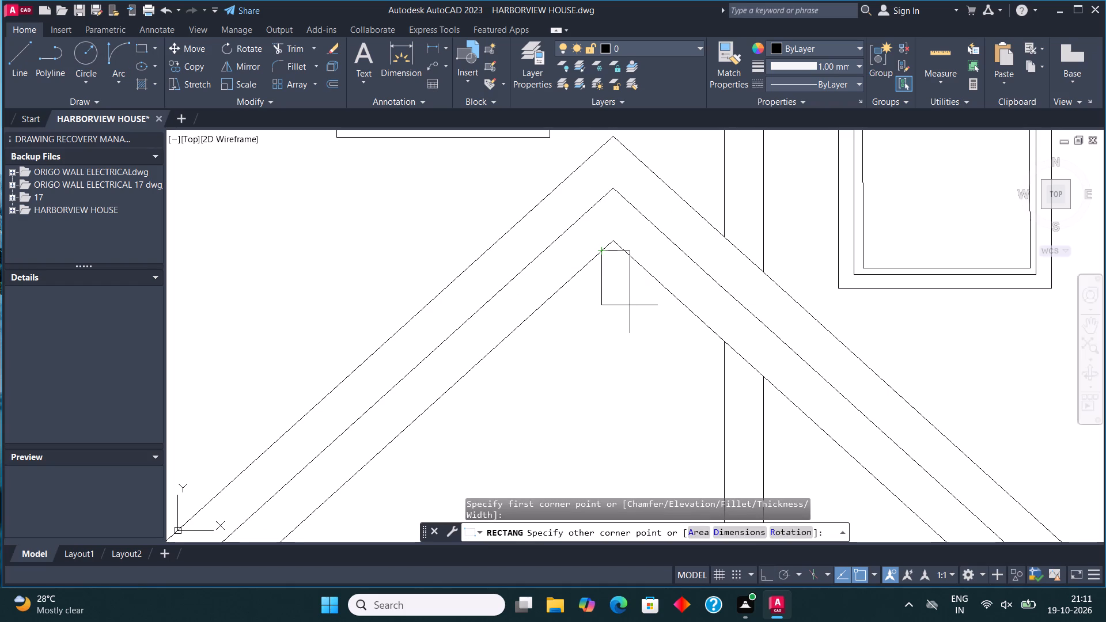
pyautogui.click(625, 312)
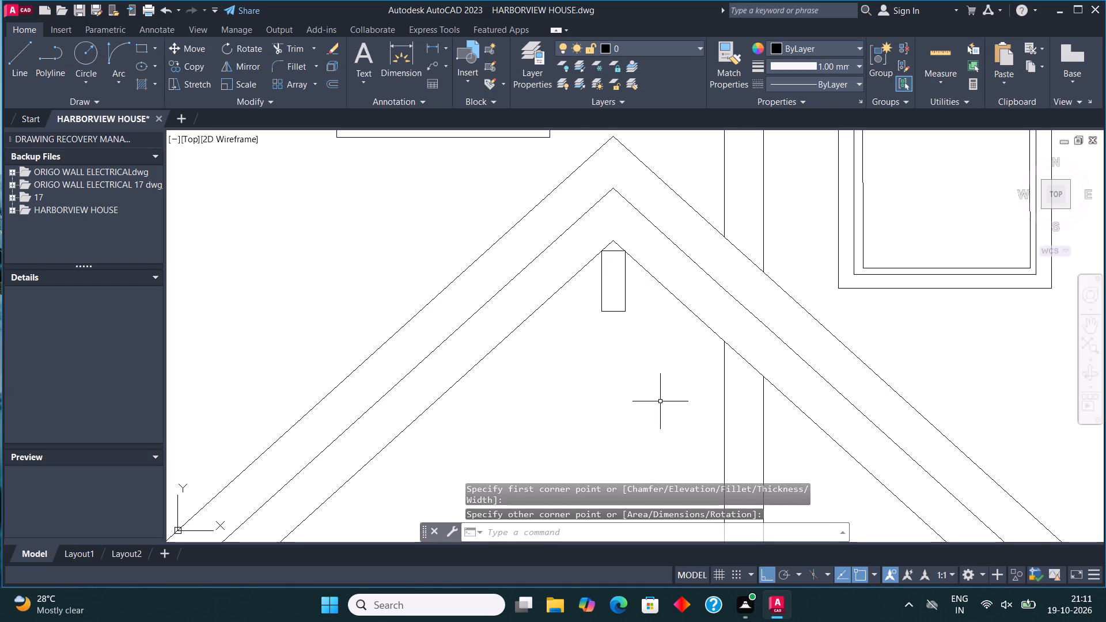
# Draw a thin rectangle about 4" tall hanging down from the midpoint of the apex rectangle's bottom edge.
pyautogui.click(141, 42)
pyautogui.scroll(3, 604, 314)
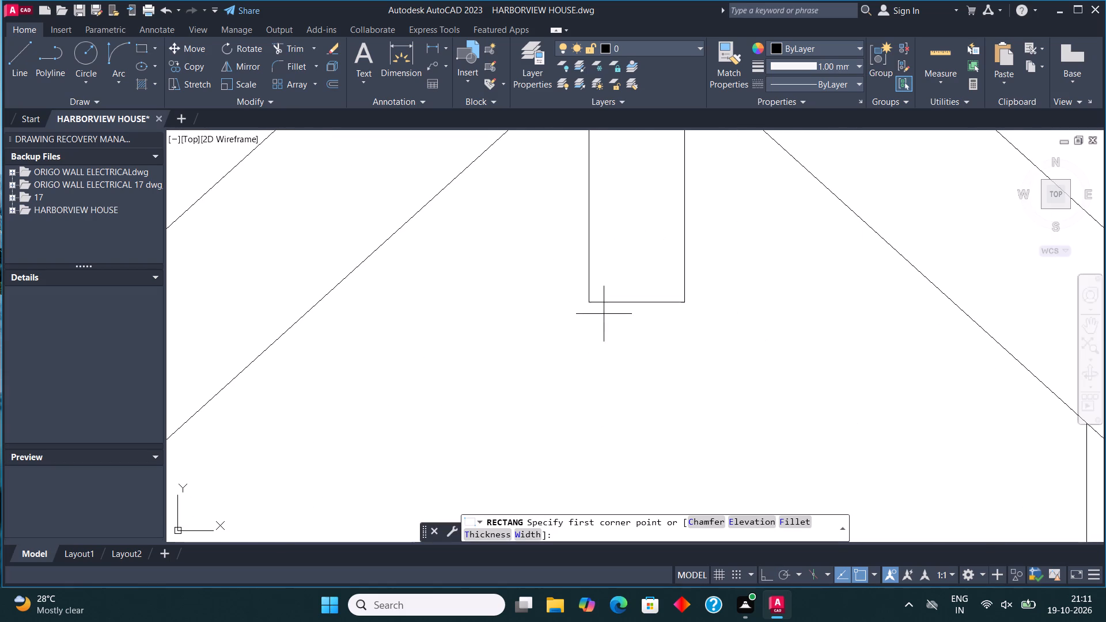
pyautogui.click(635, 302)
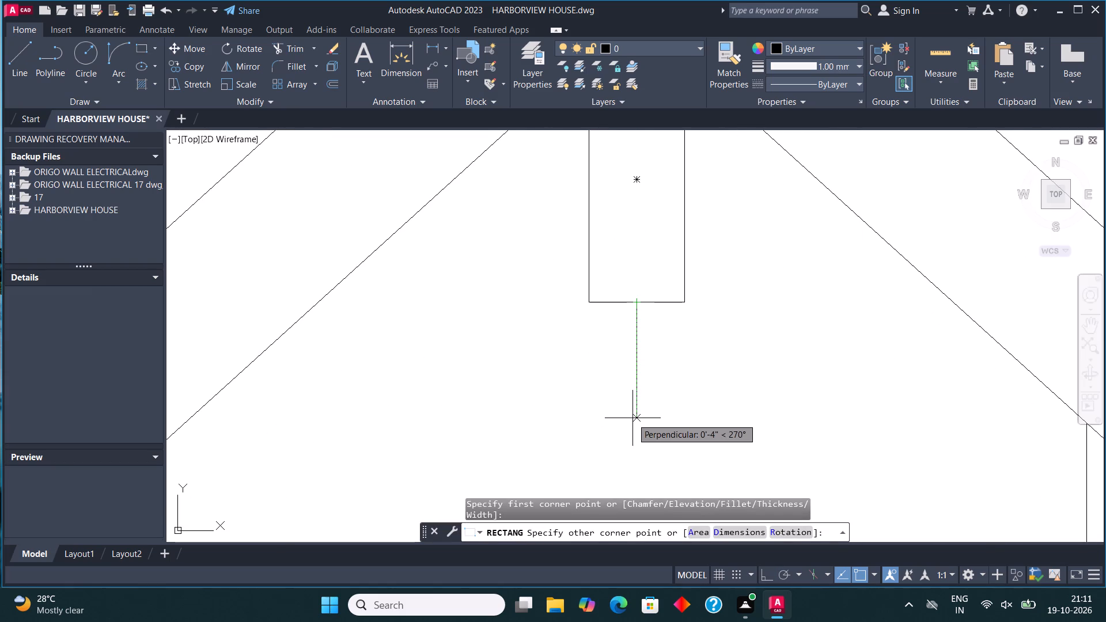
pyautogui.click(652, 418)
# Stretch the thin rectangle's left side outward so the piece sits roughly centred beneath the apex rectangle.
pyautogui.click(639, 420)
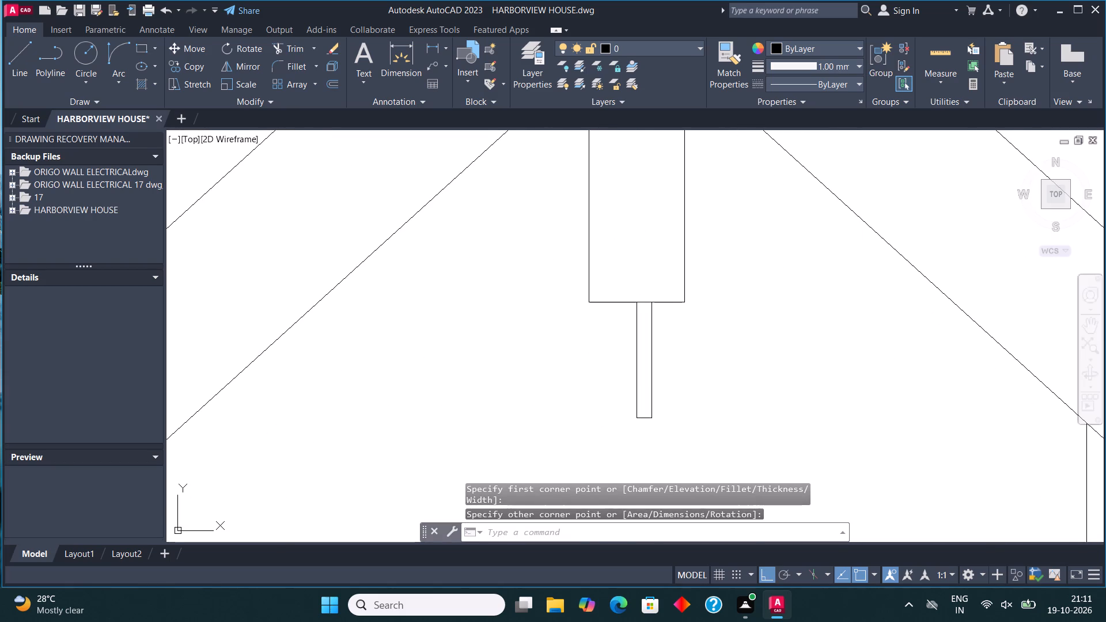
pyautogui.click(636, 403)
pyautogui.scroll(3, 632, 370)
pyautogui.click(636, 327)
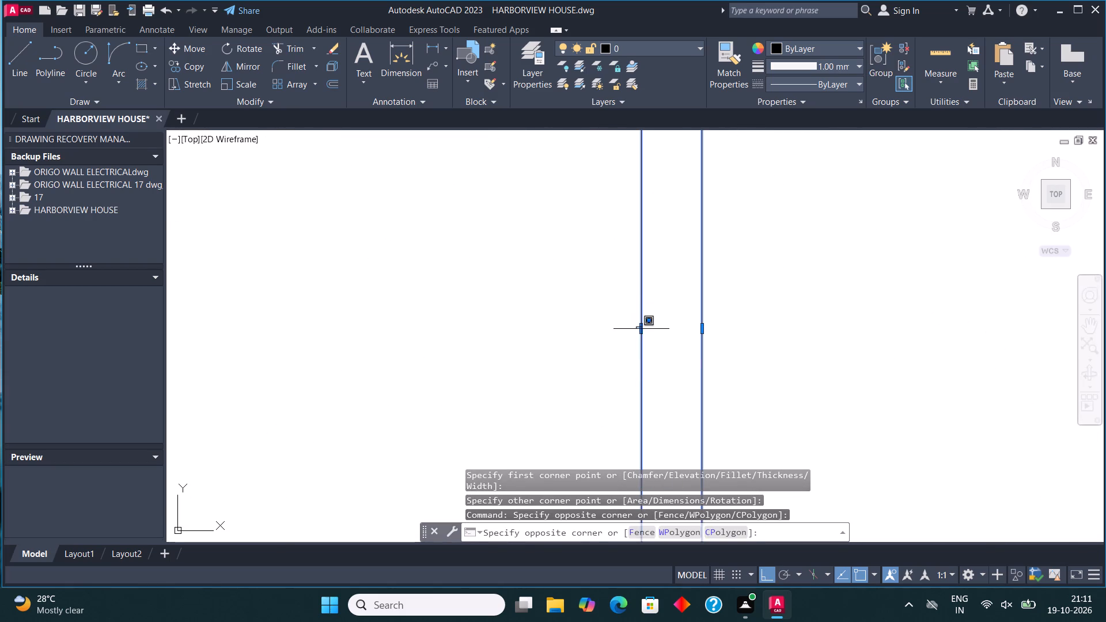
pyautogui.click(639, 339)
pyautogui.click(640, 325)
pyautogui.click(643, 332)
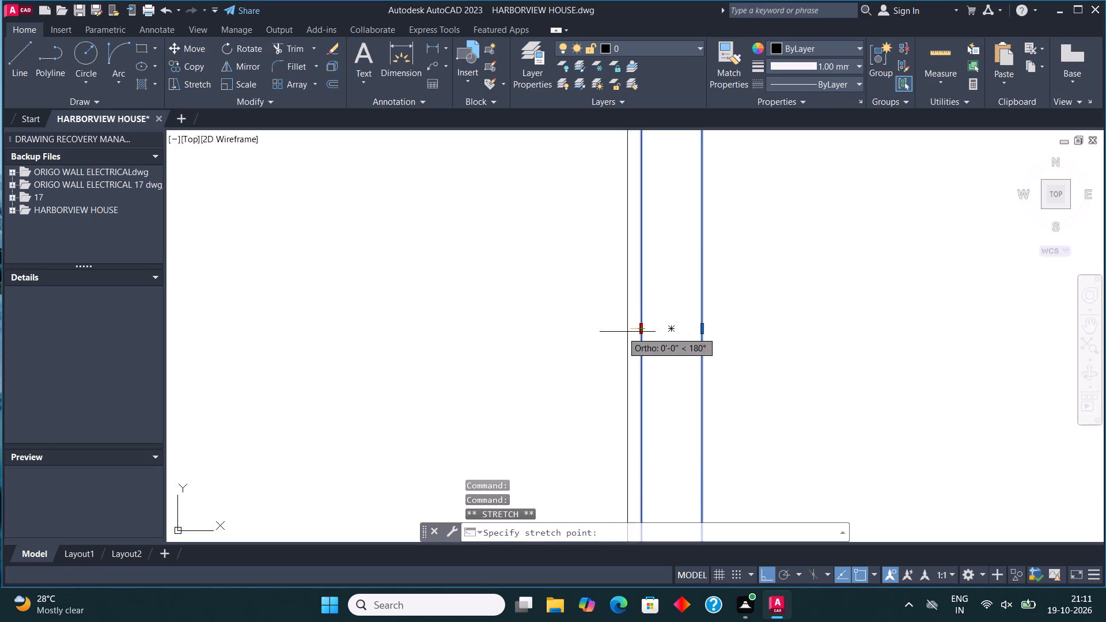
pyautogui.click(584, 321)
pyautogui.scroll(-4, 589, 335)
pyautogui.press('Escape')
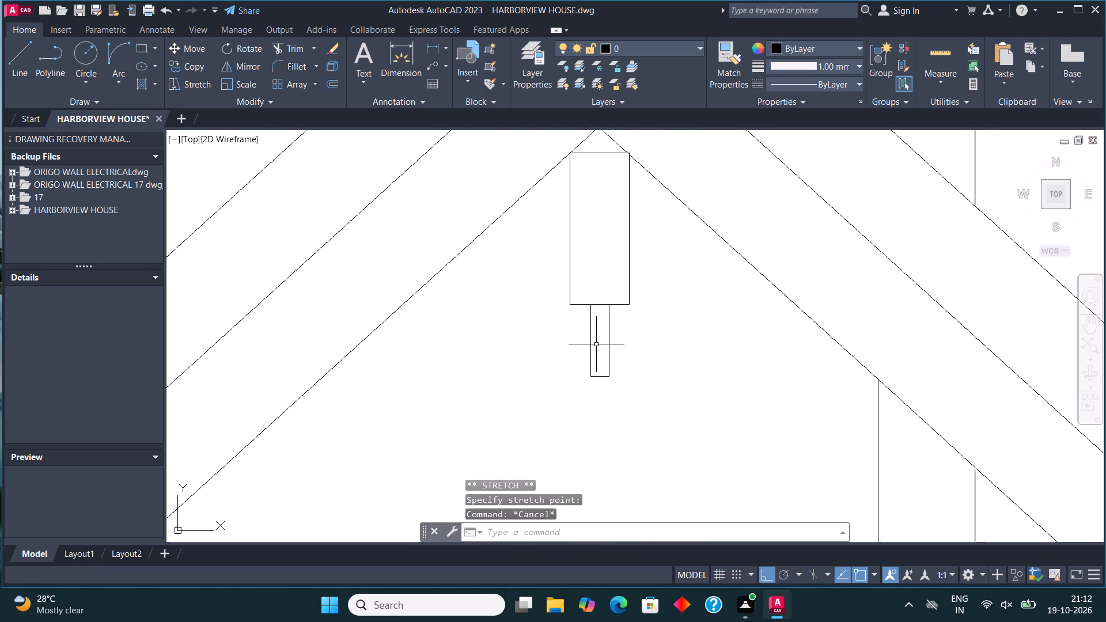
# Trim away the apex rectangle's top edge between the two innermost gable slopes.
pyautogui.scroll(-1, 664, 390)
pyautogui.scroll(-3, 612, 305)
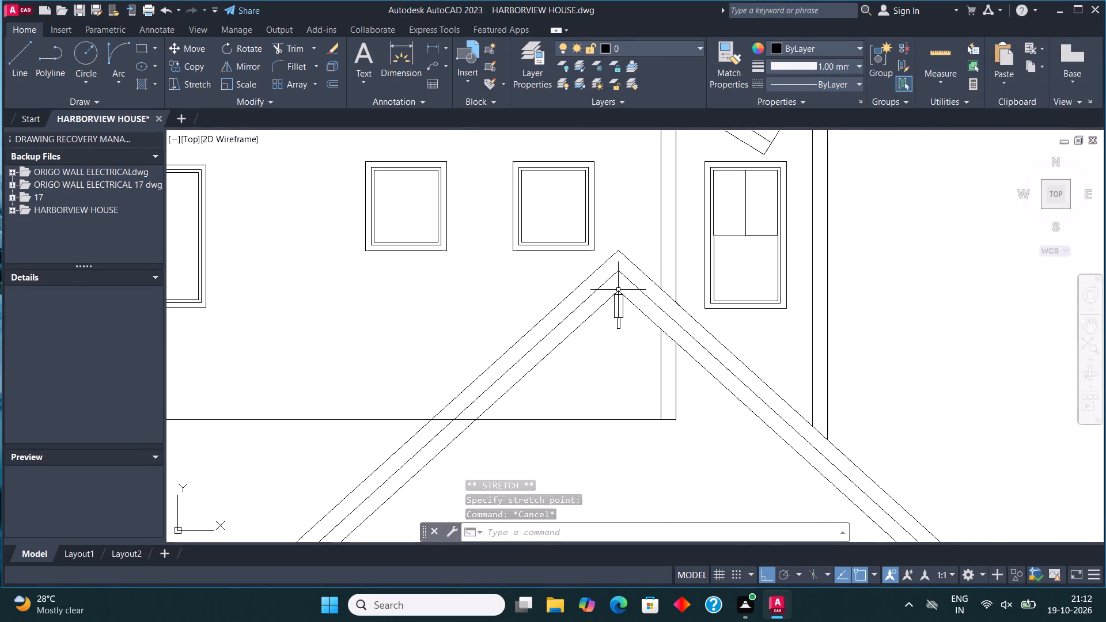
pyautogui.scroll(4, 614, 280)
pyautogui.click(294, 50)
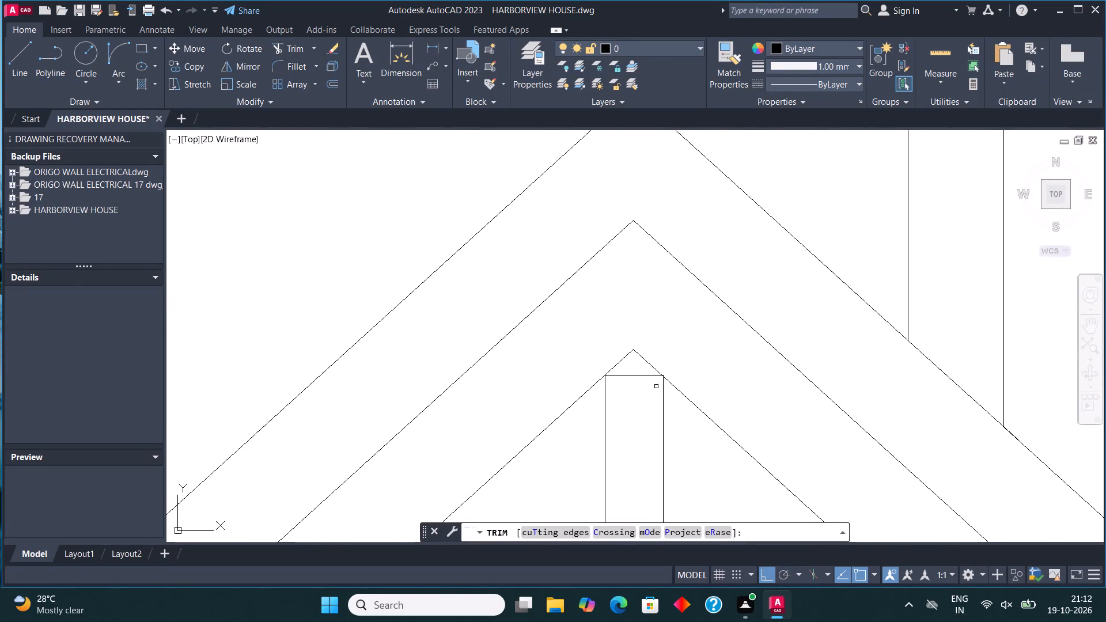
pyautogui.click(638, 367)
pyautogui.click(629, 412)
pyautogui.scroll(-3, 629, 407)
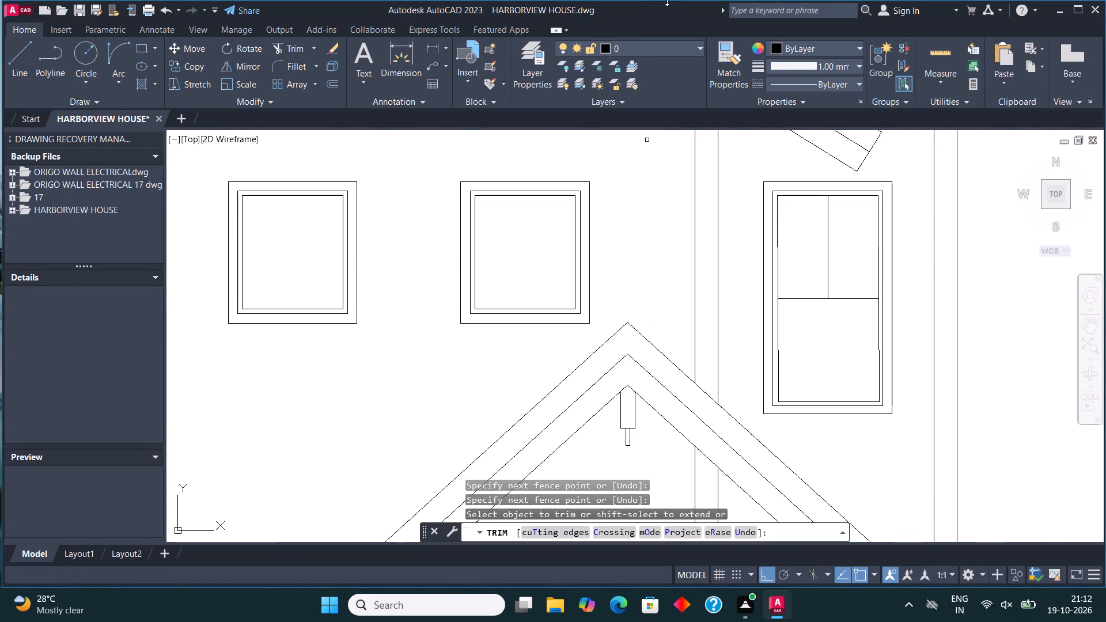
pyautogui.press('Escape')
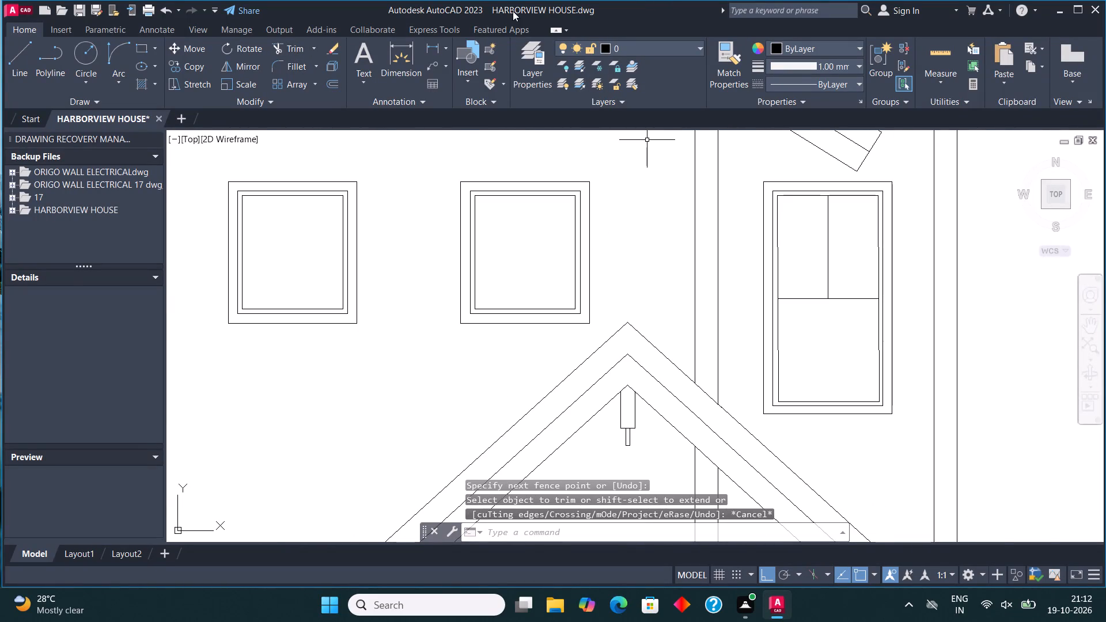
# Copy the porch gable's apex ornament to the inner apex of the large upper gable.
pyautogui.scroll(-3, 602, 390)
pyautogui.moveTo(665, 318); pyautogui.dragTo(687, 317, button='middle')
pyautogui.scroll(3, 629, 404)
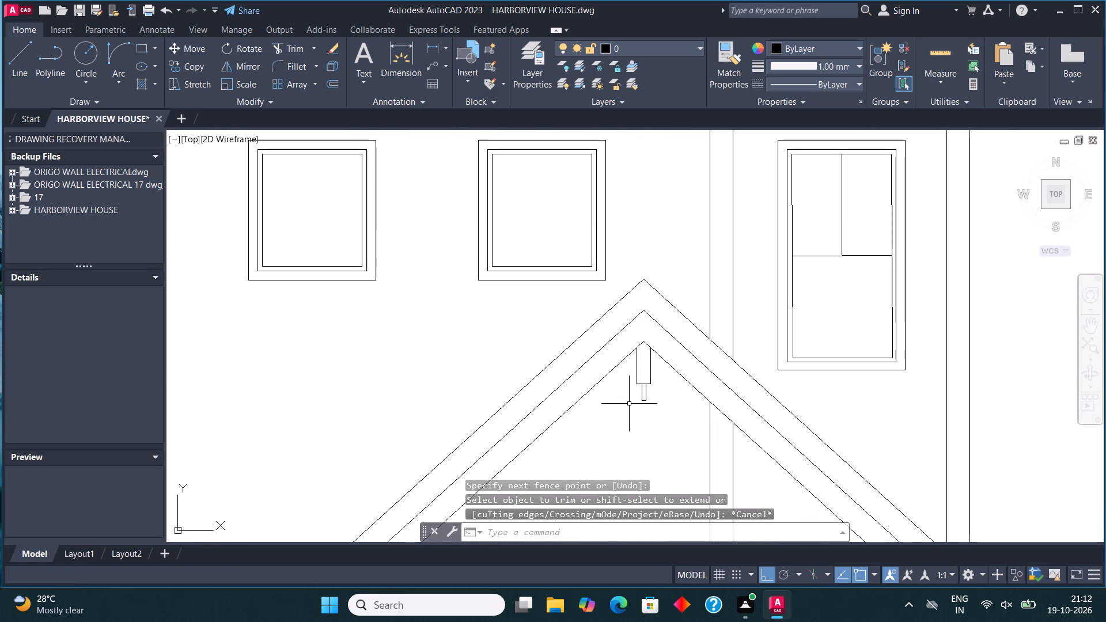
pyautogui.click(657, 405)
pyautogui.click(634, 376)
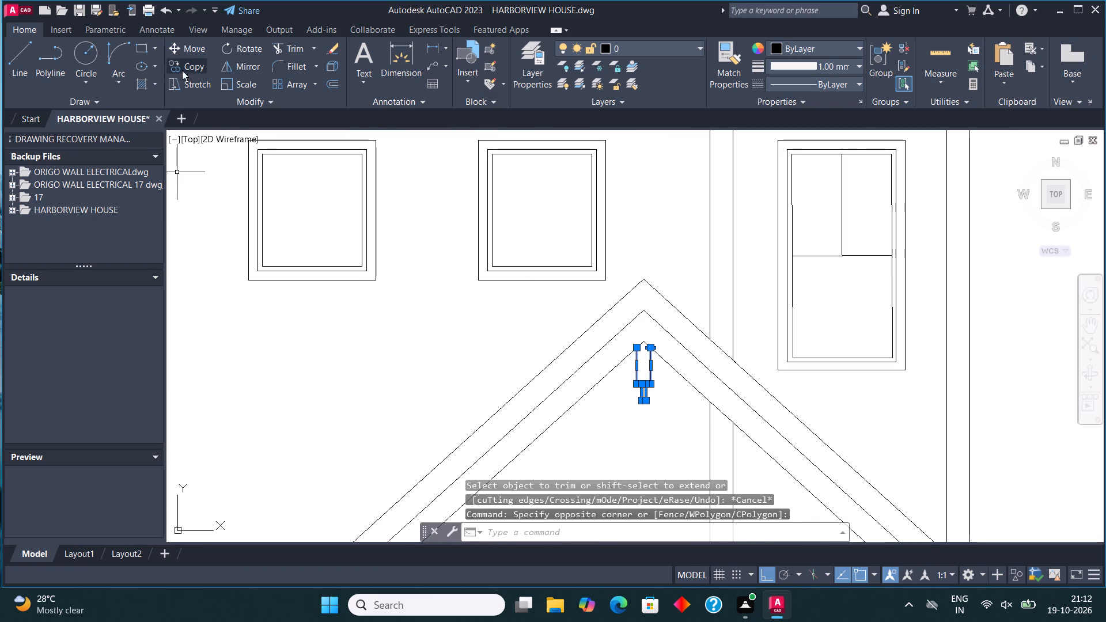
pyautogui.click(189, 69)
pyautogui.scroll(3, 640, 354)
pyautogui.click(652, 306)
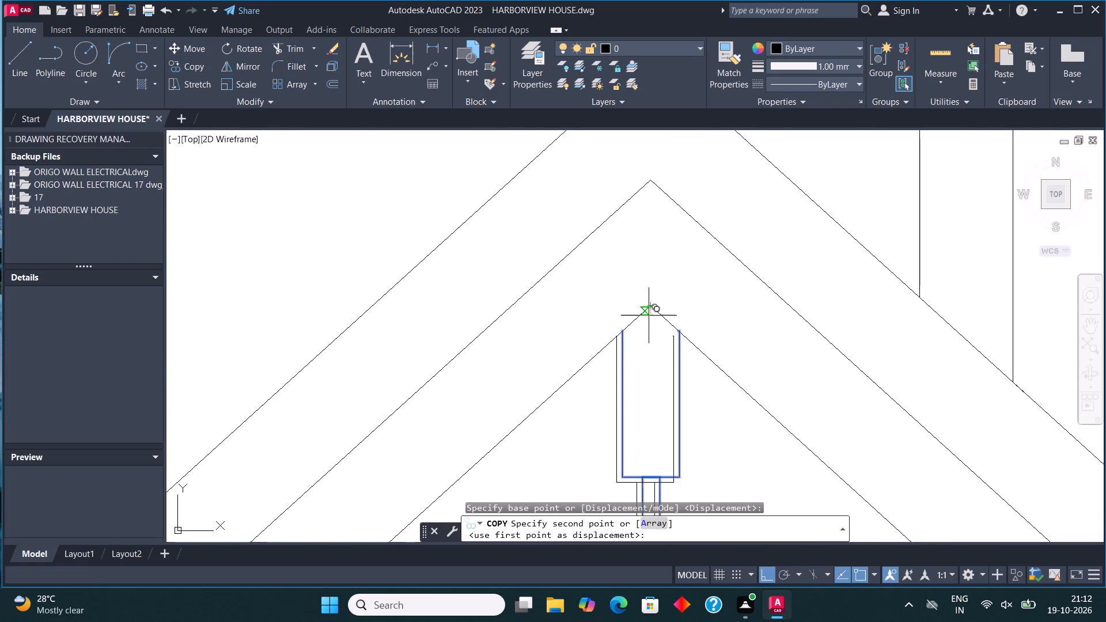
pyautogui.scroll(-4, 644, 351)
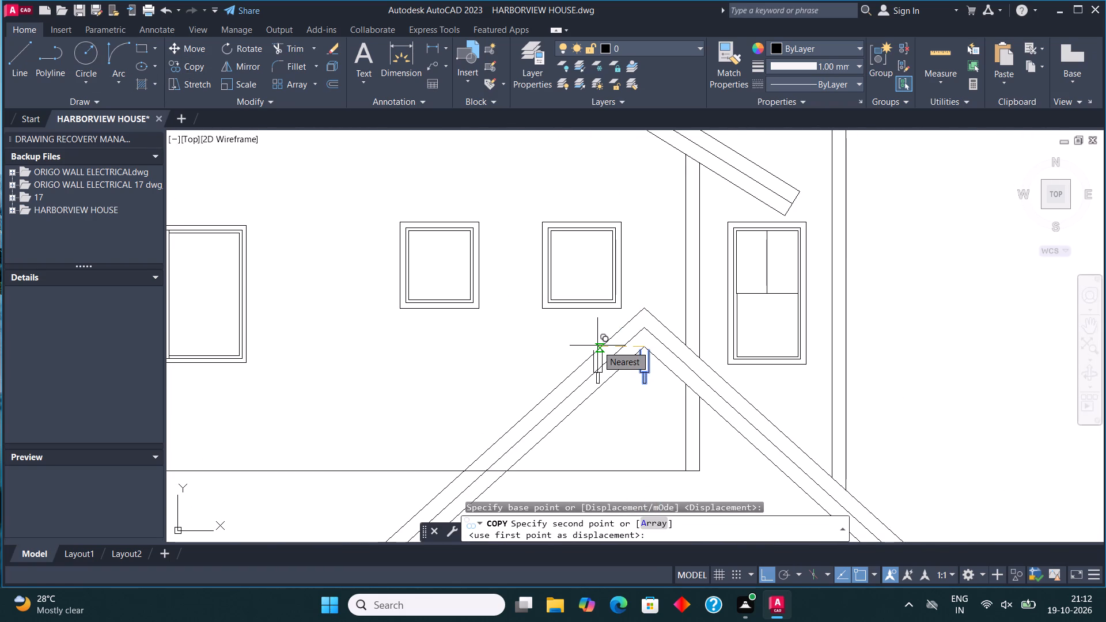
pyautogui.press('F9')
pyautogui.press('F9')
pyautogui.press('F8')
pyautogui.scroll(-5, 597, 346)
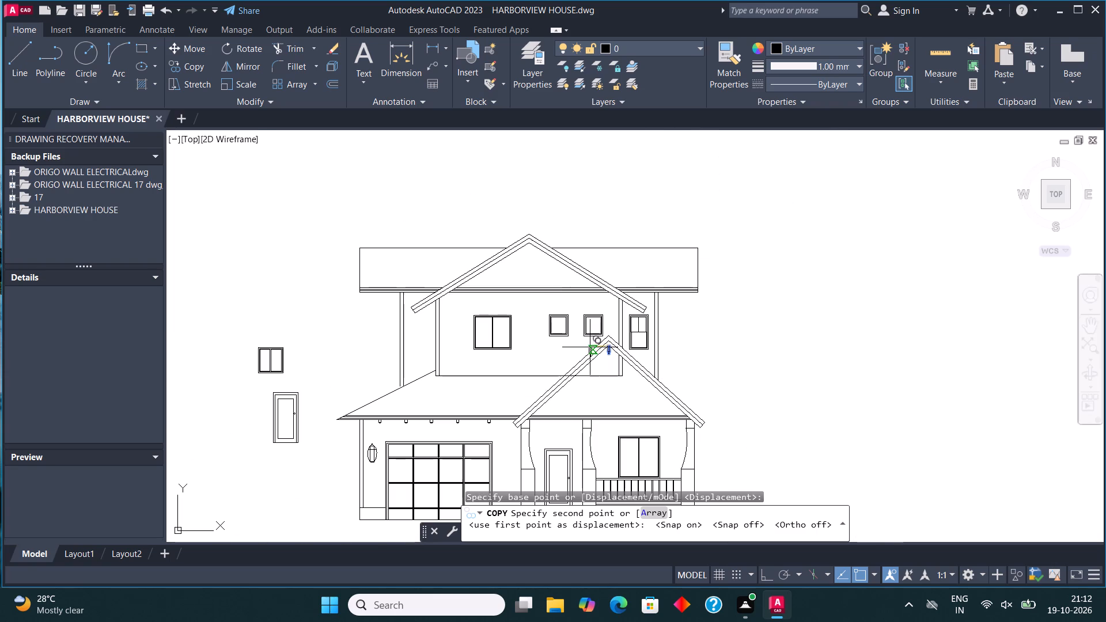
pyautogui.scroll(7, 525, 237)
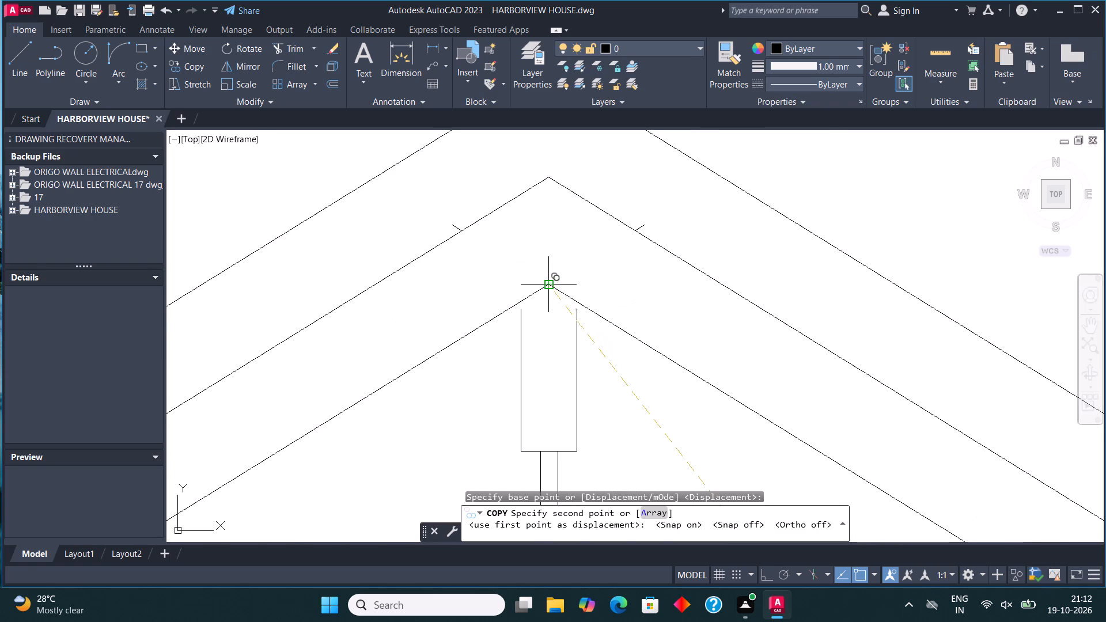
pyautogui.click(549, 283)
pyautogui.press('`')
pyautogui.press('Escape')
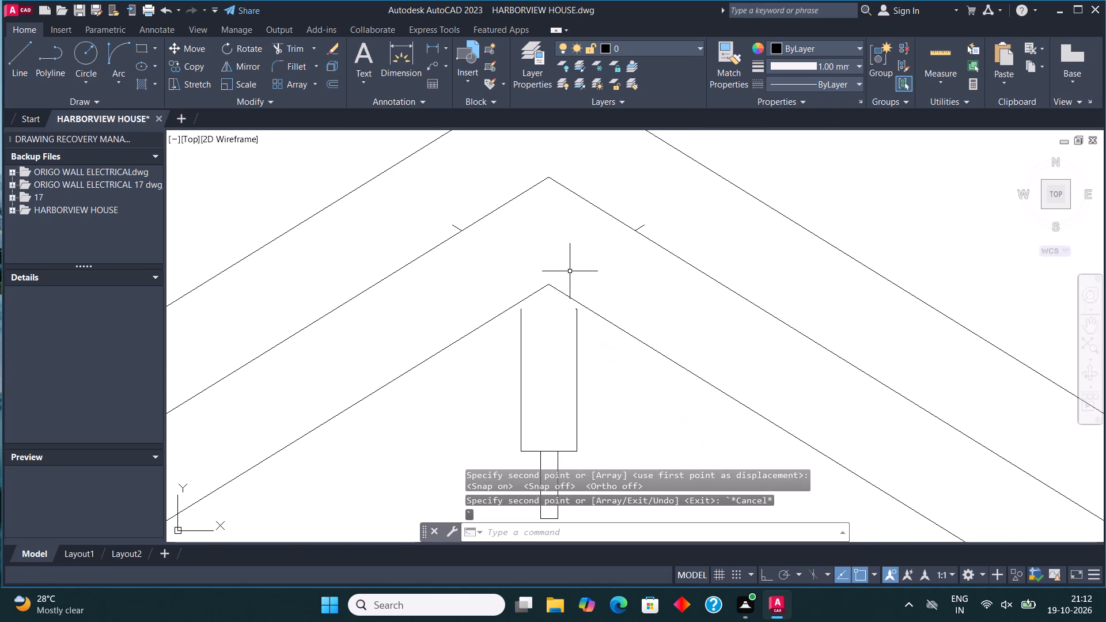
# Draw vertical lines from the tops of the copied ornament's two sides up to the upper gable's innermost slopes.
pyautogui.click(22, 53)
pyautogui.scroll(1, 535, 319)
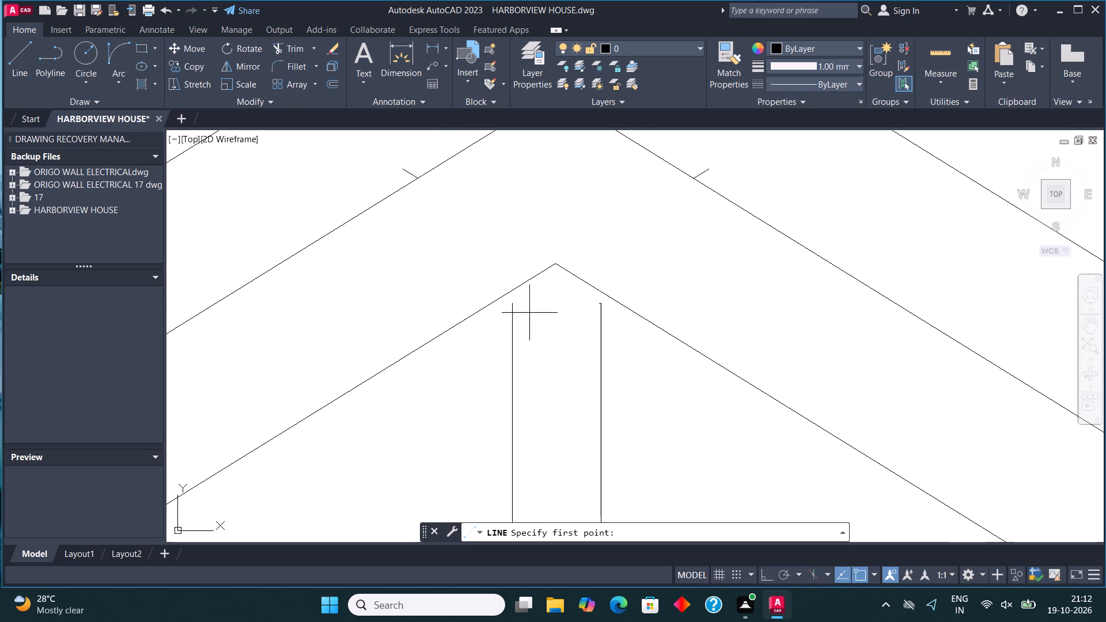
pyautogui.click(513, 305)
pyautogui.click(513, 290)
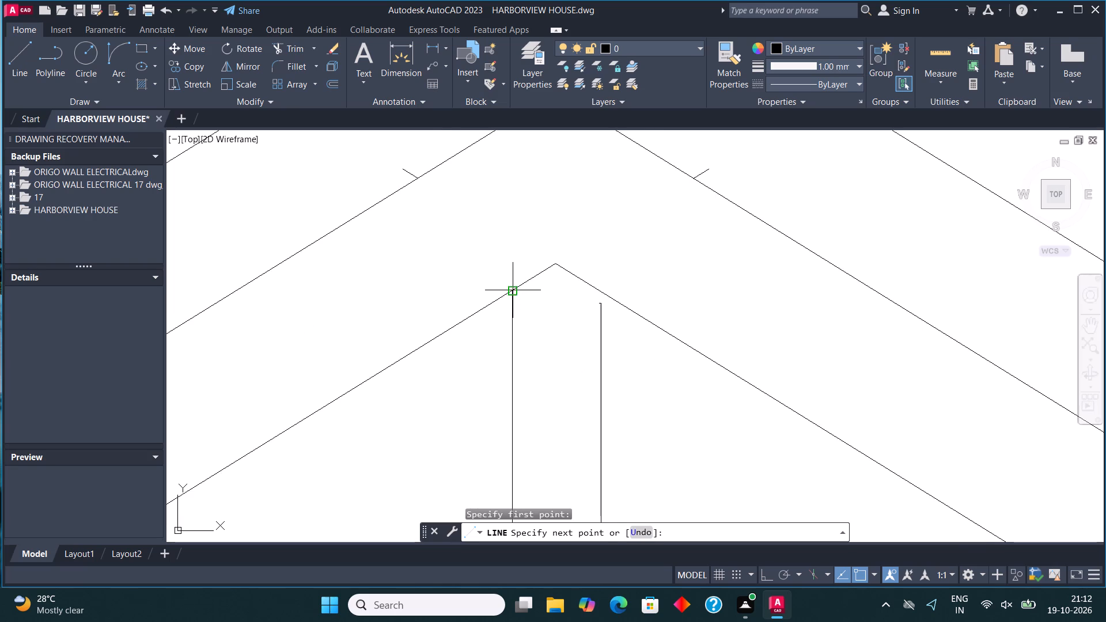
pyautogui.click(25, 56)
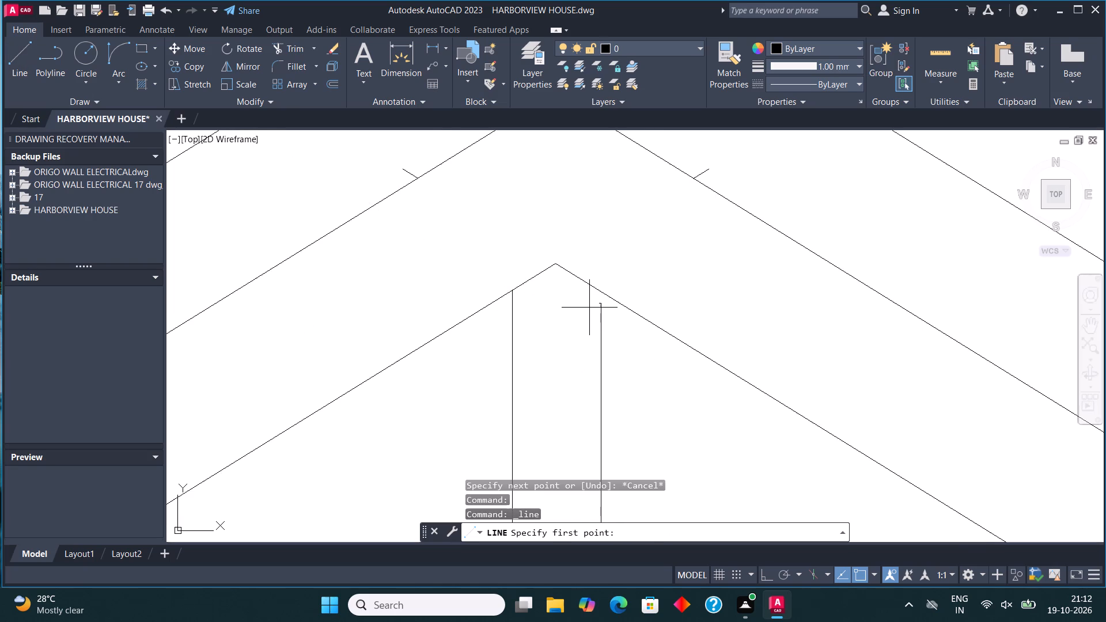
pyautogui.click(604, 309)
pyautogui.scroll(2, 601, 281)
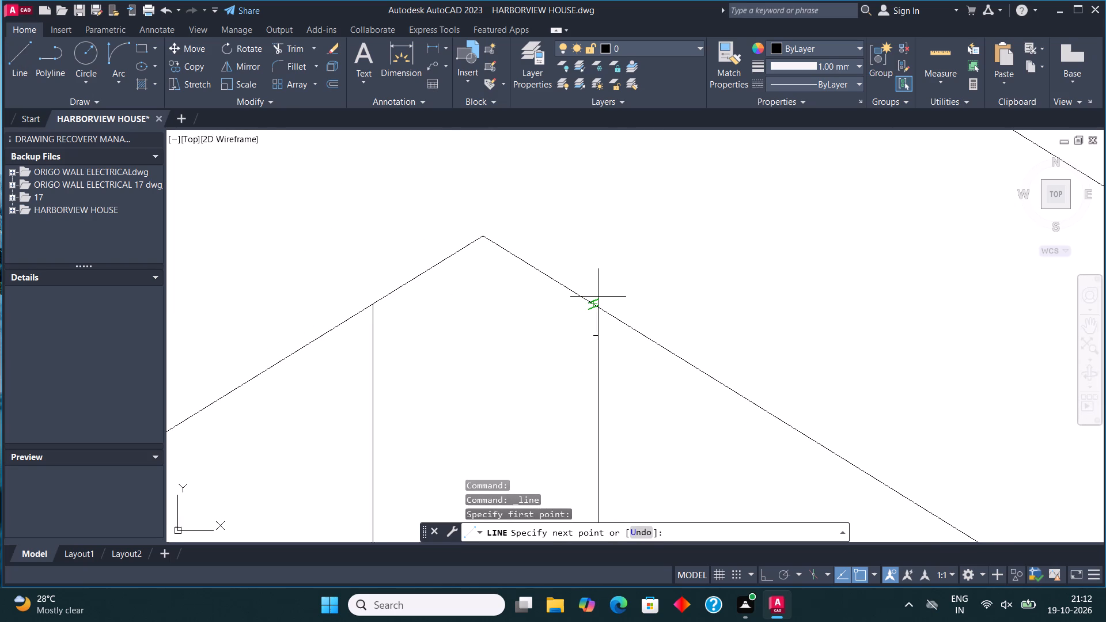
pyautogui.scroll(1, 595, 301)
pyautogui.press('F8')
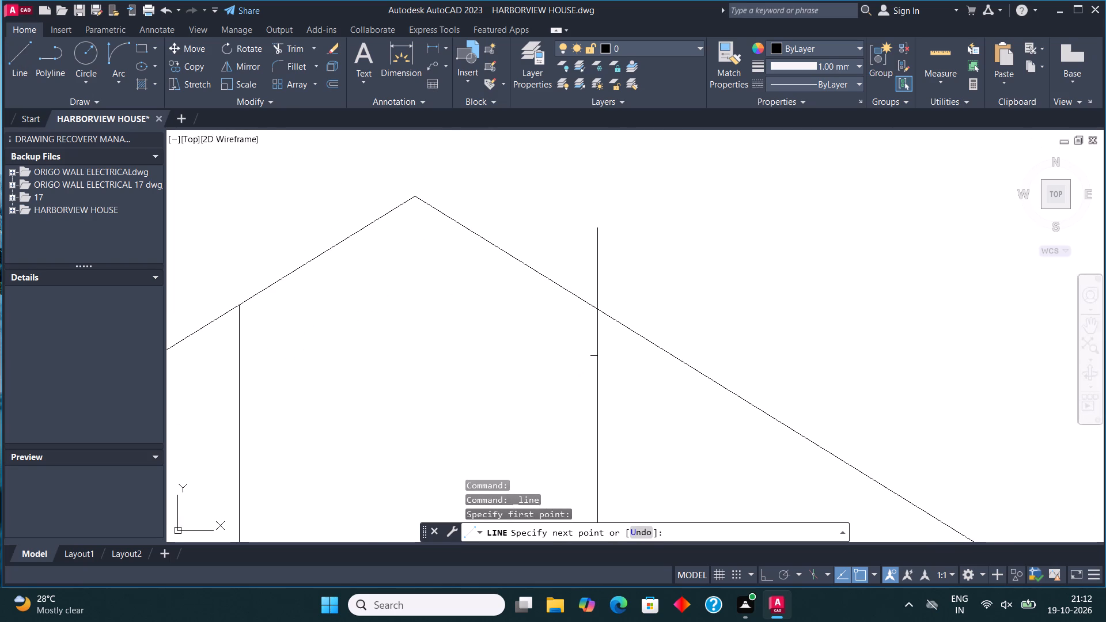
pyautogui.click(602, 228)
# Trim the right side line's overshoot above the slope and the leftover stub of the ornament's top edge.
pyautogui.click(302, 44)
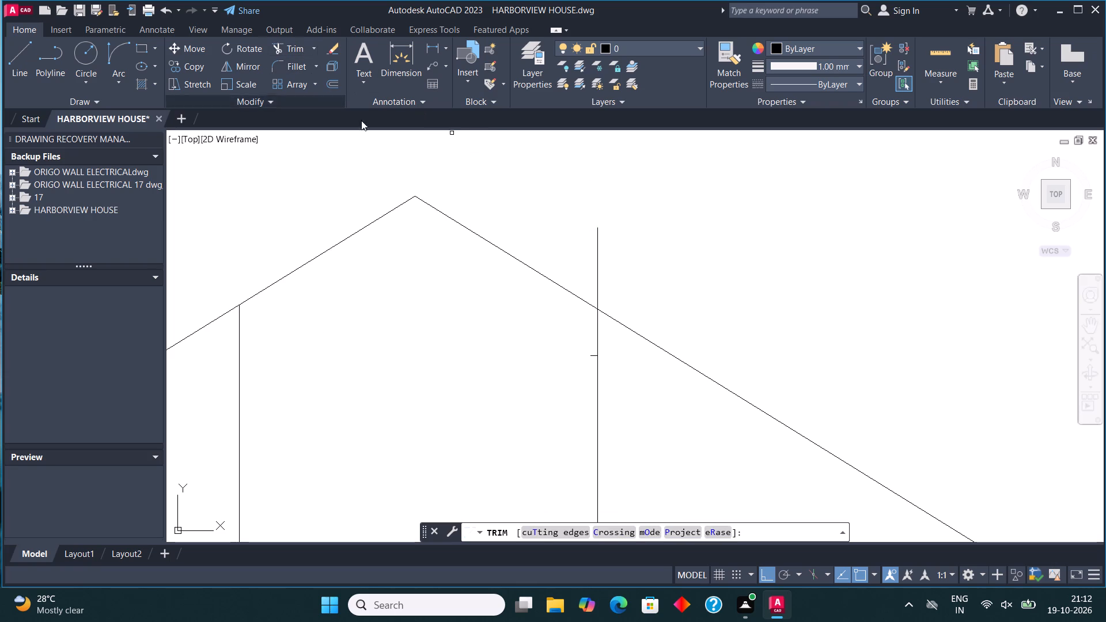
pyautogui.click(622, 264)
pyautogui.click(581, 238)
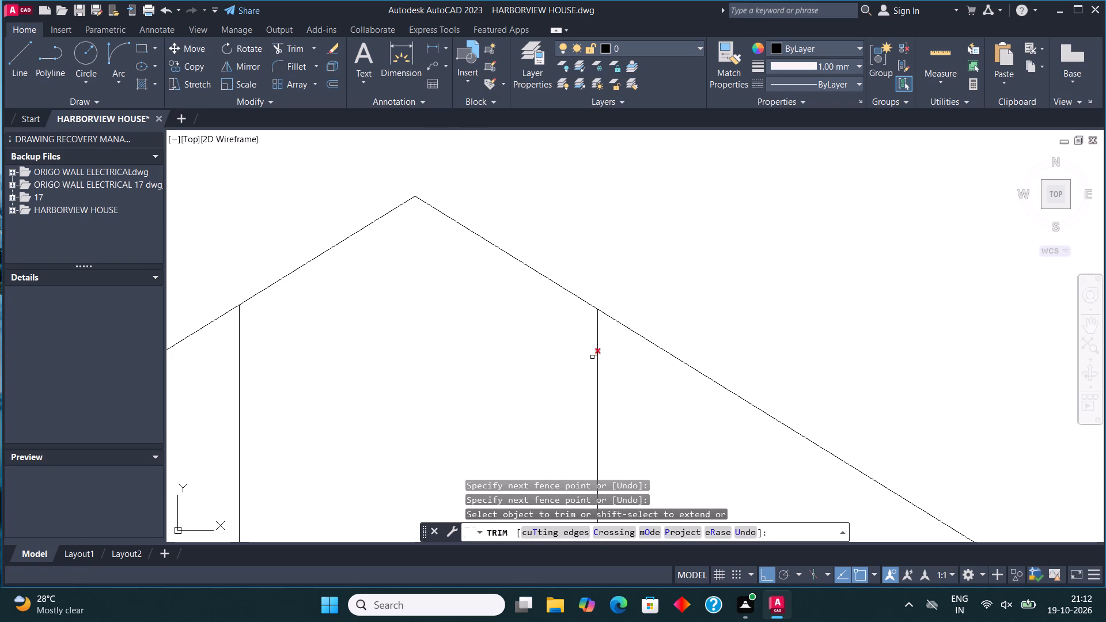
pyautogui.click(592, 357)
pyautogui.press('Escape')
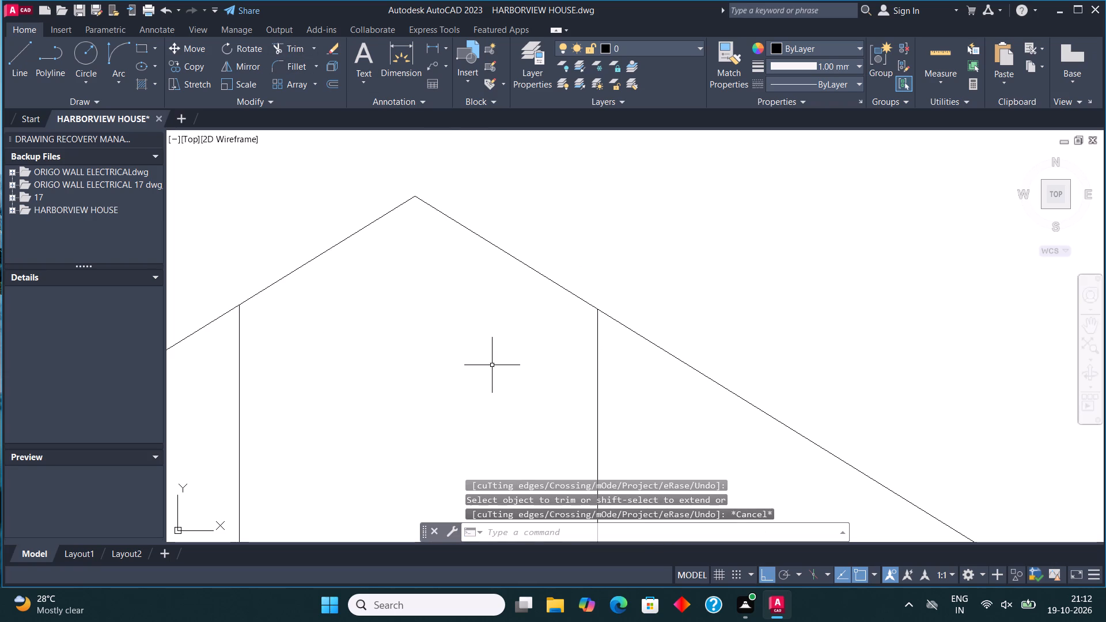
# Copy the upper gable's apex ornament beneath its left and right innermost slopes, where they cross the horizontal eave lines.
pyautogui.scroll(-5, 488, 346)
pyautogui.moveTo(507, 329); pyautogui.dragTo(533, 265, button='middle')
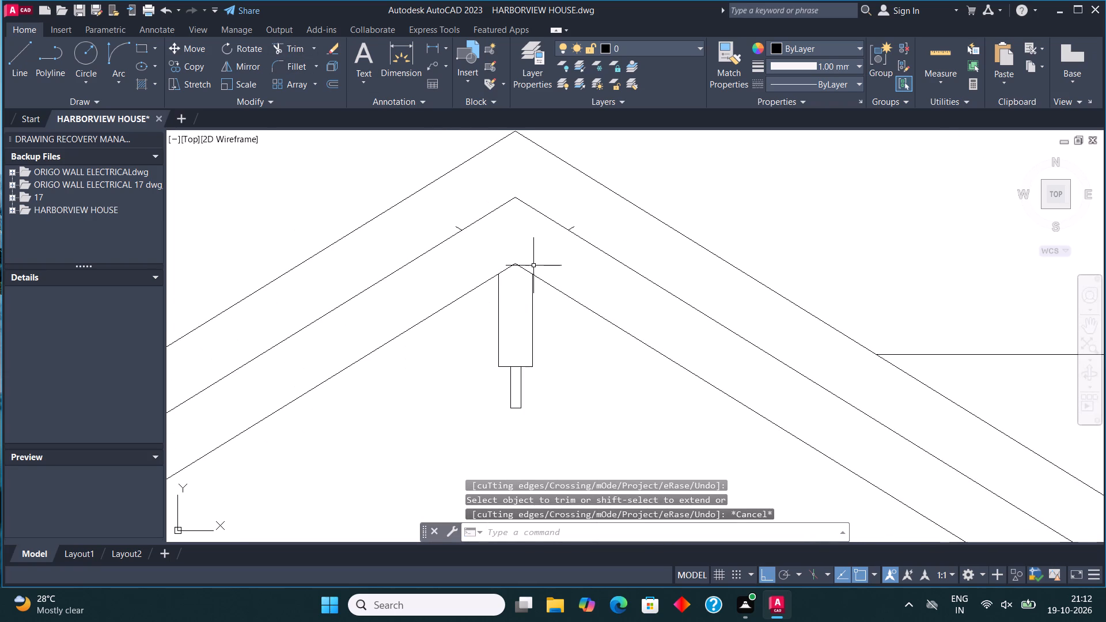
pyautogui.scroll(-5, 541, 290)
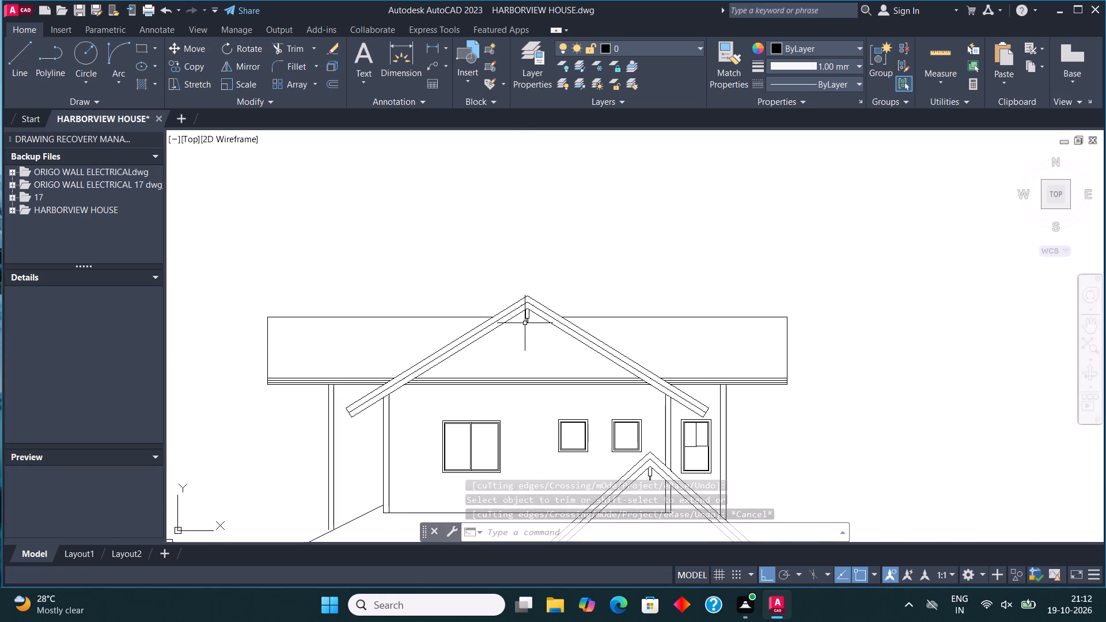
pyautogui.scroll(4, 510, 323)
pyautogui.moveTo(608, 347); pyautogui.dragTo(607, 338)
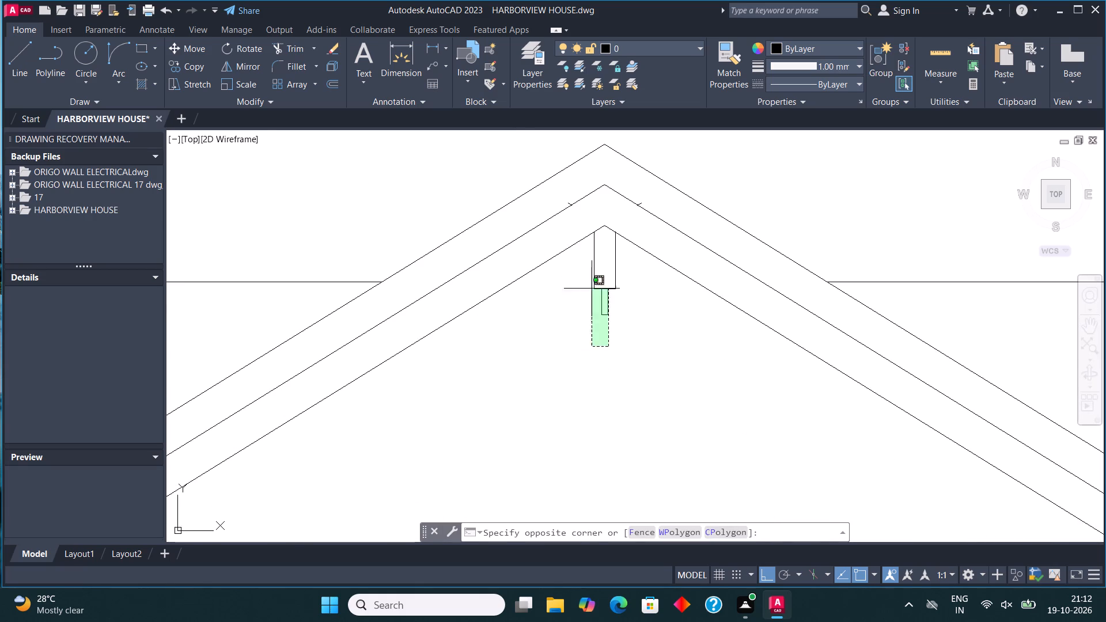
pyautogui.click(577, 257)
pyautogui.click(191, 63)
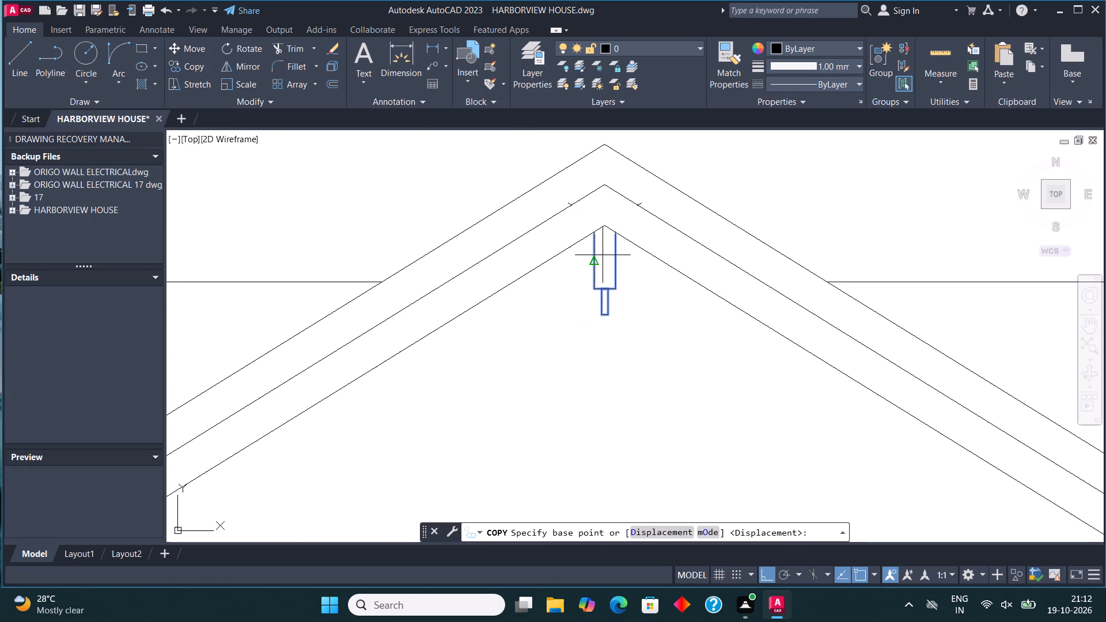
pyautogui.click(591, 234)
pyautogui.scroll(-3, 591, 299)
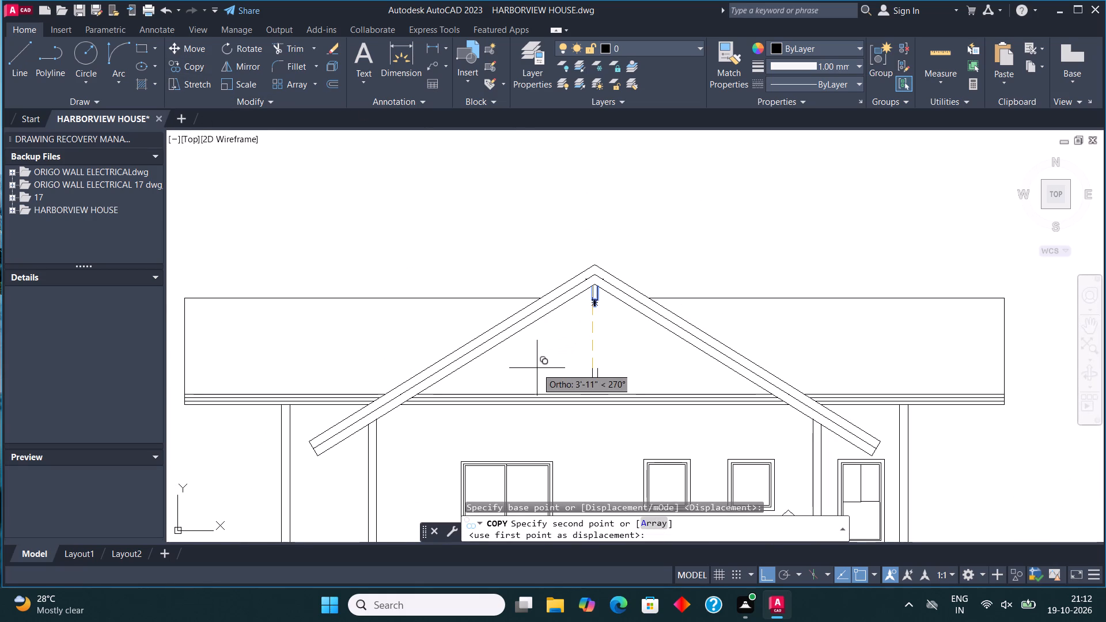
pyautogui.press('F8')
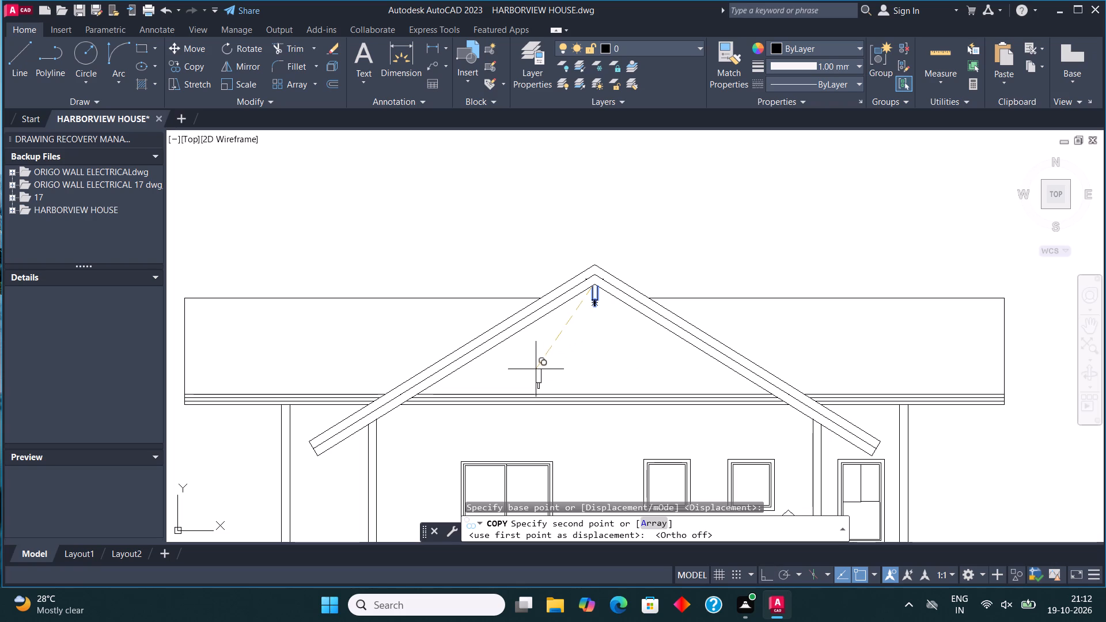
pyautogui.scroll(3, 422, 398)
pyautogui.click(407, 375)
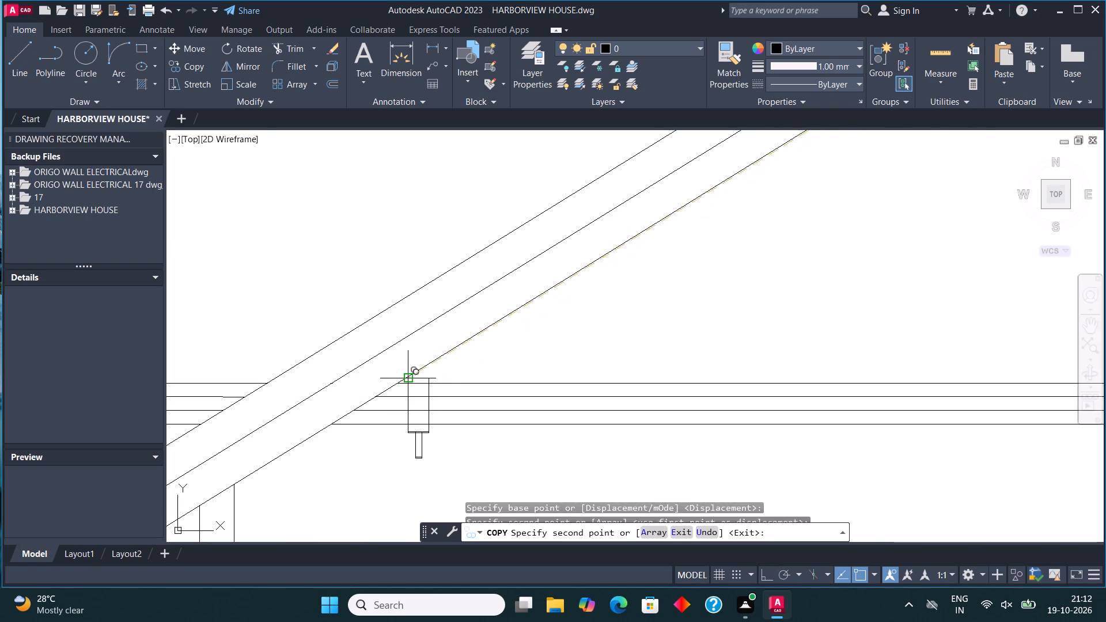
pyautogui.scroll(-3, 372, 381)
pyautogui.scroll(4, 756, 390)
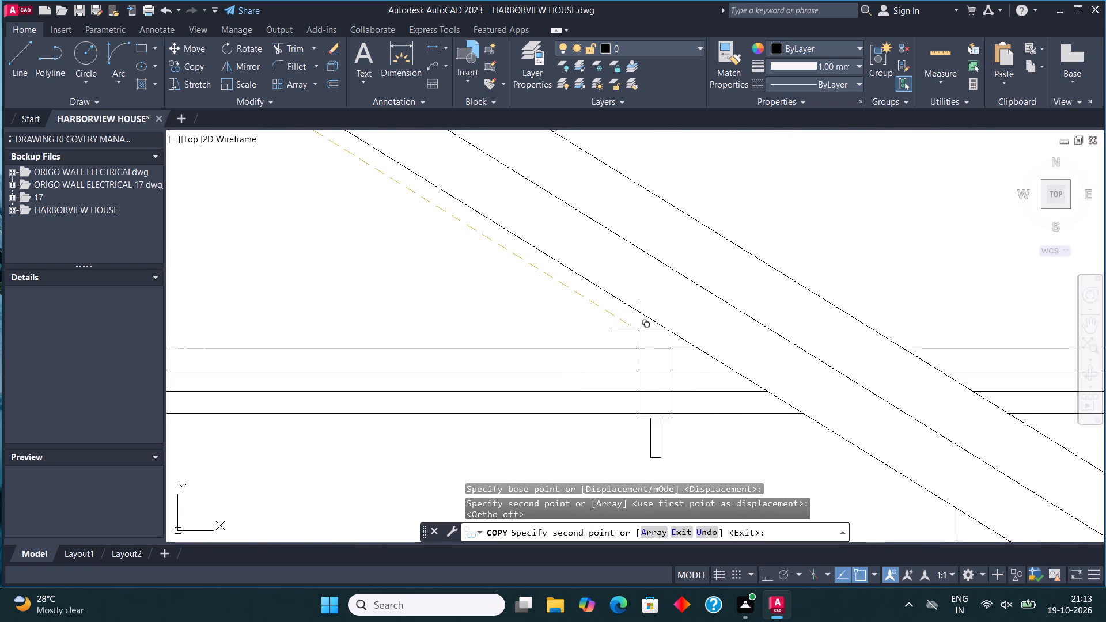
pyautogui.click(649, 336)
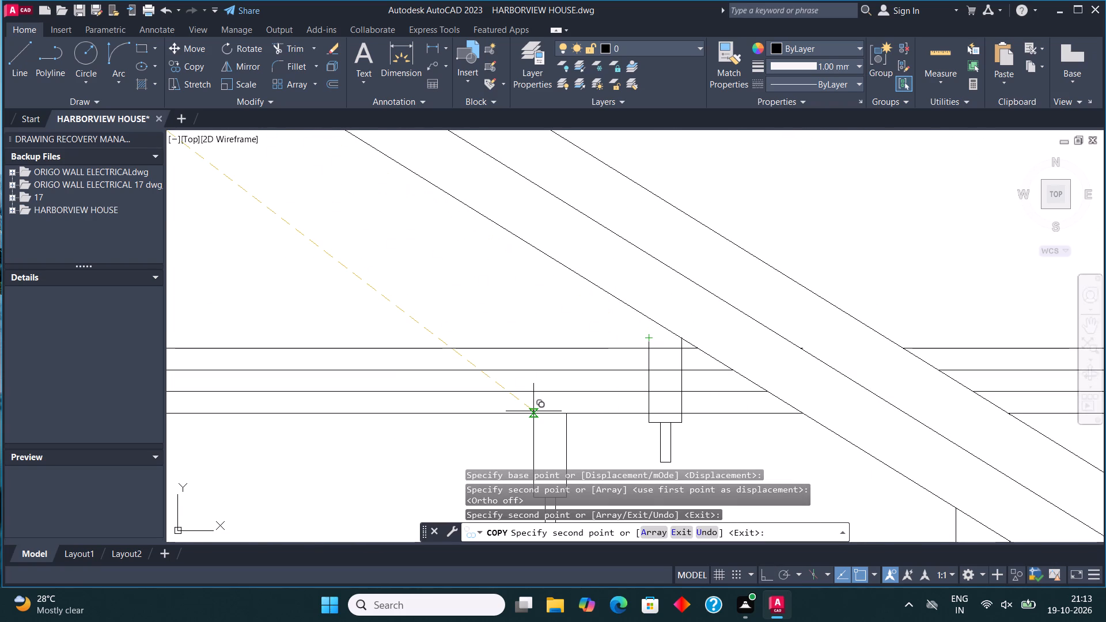
pyautogui.press('Escape')
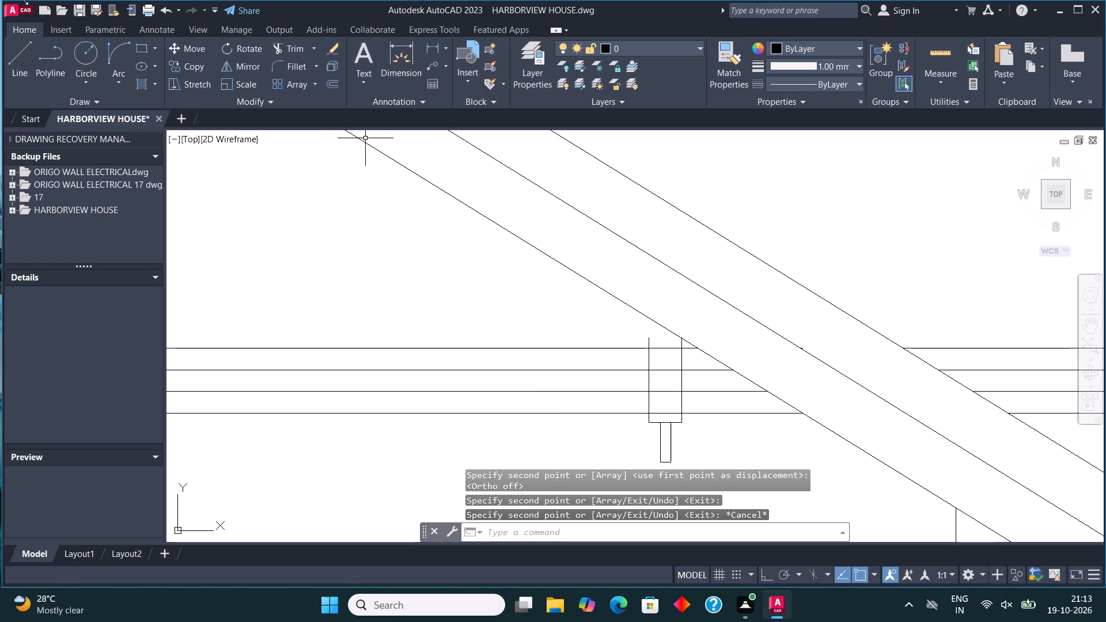
# Extend the right-slope ornament's left side with a vertical line past the innermost slope and trim off the overshoot.
pyautogui.click(22, 59)
pyautogui.scroll(2, 643, 343)
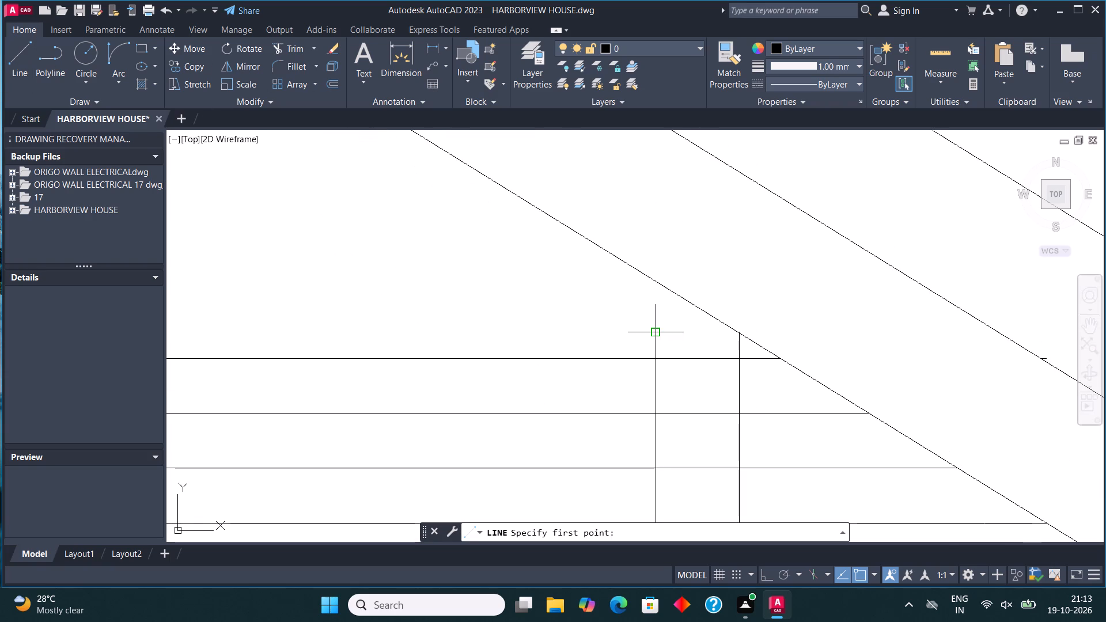
pyautogui.click(652, 335)
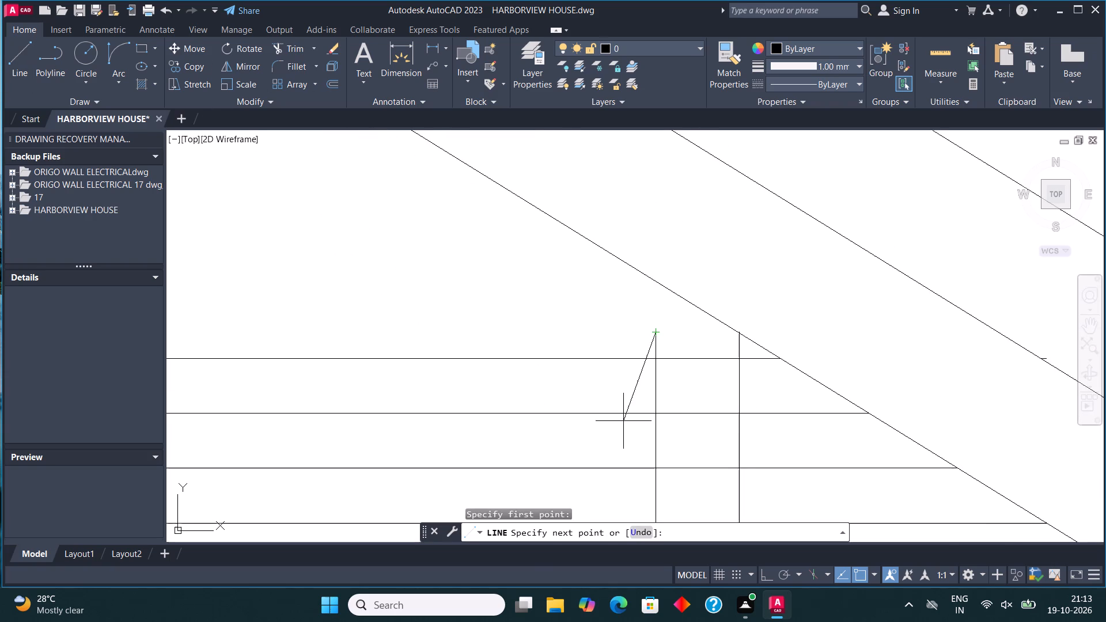
pyautogui.press('F8')
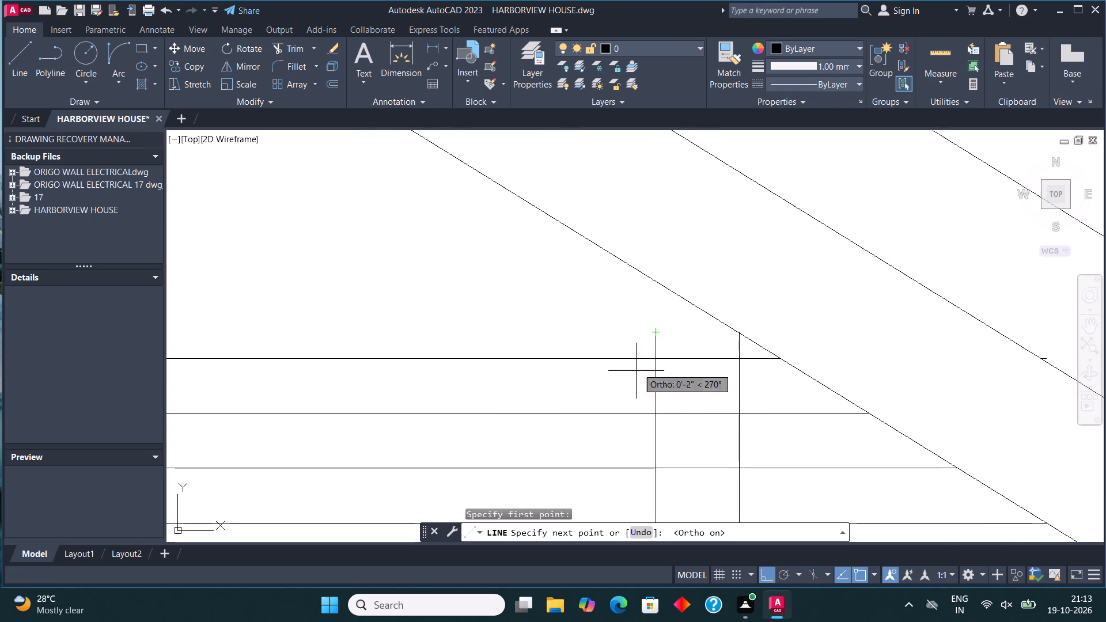
pyautogui.scroll(2, 657, 286)
pyautogui.click(653, 224)
pyautogui.click(285, 47)
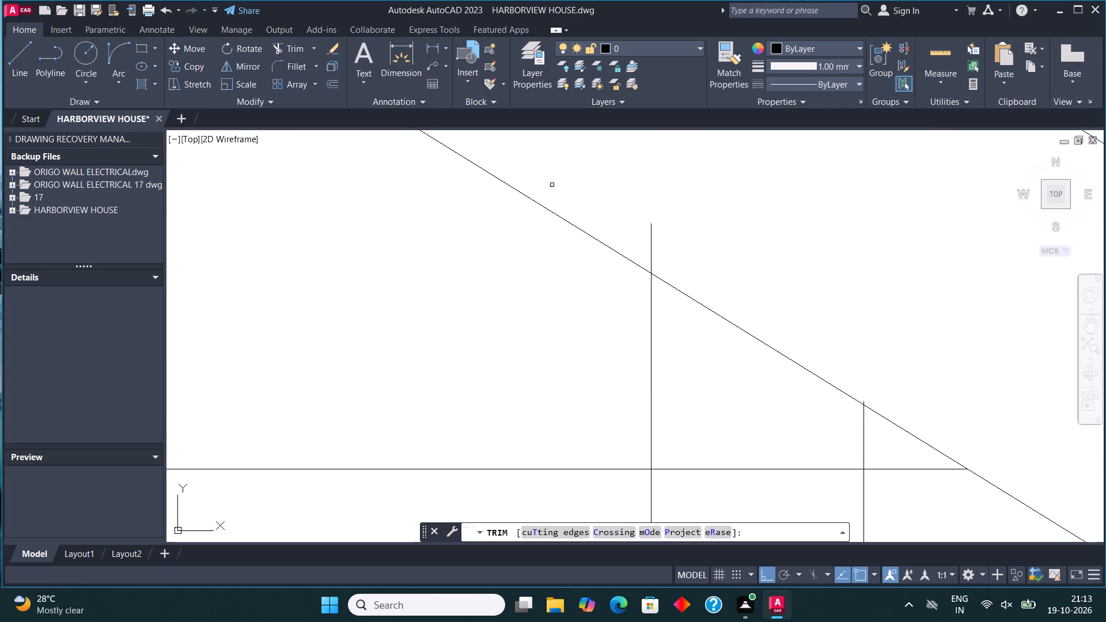
pyautogui.moveTo(616, 223); pyautogui.dragTo(622, 223)
pyautogui.click(725, 248)
# Trim away the four horizontal eave lines running through the two lower ornaments on the upper gable.
pyautogui.scroll(-2, 719, 263)
pyautogui.scroll(-4, 668, 303)
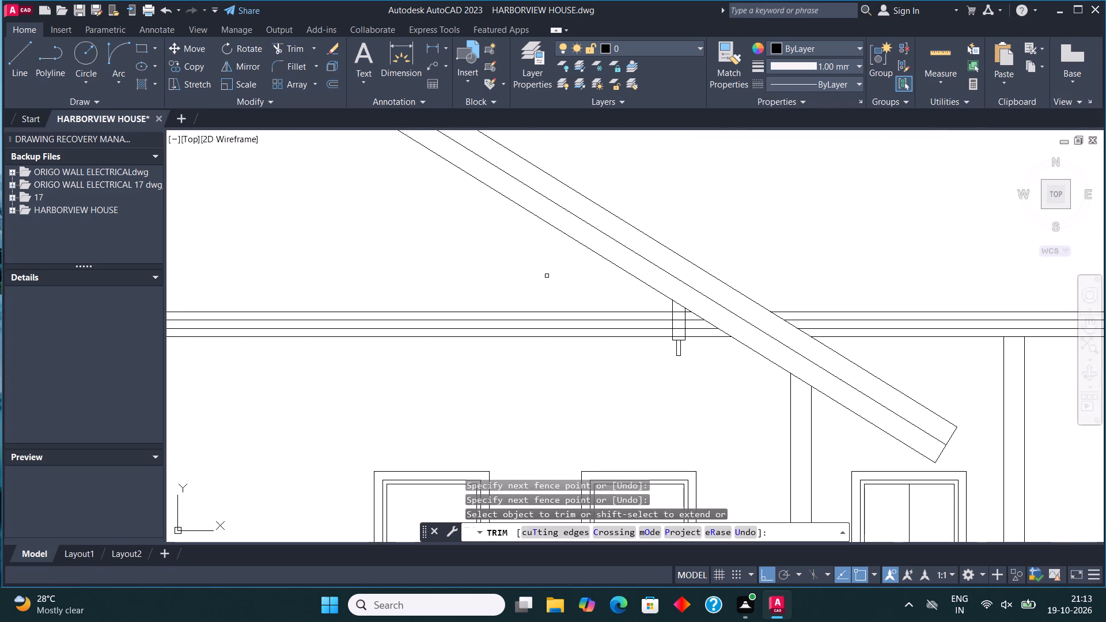
pyautogui.scroll(-2, 571, 290)
pyautogui.scroll(5, 616, 302)
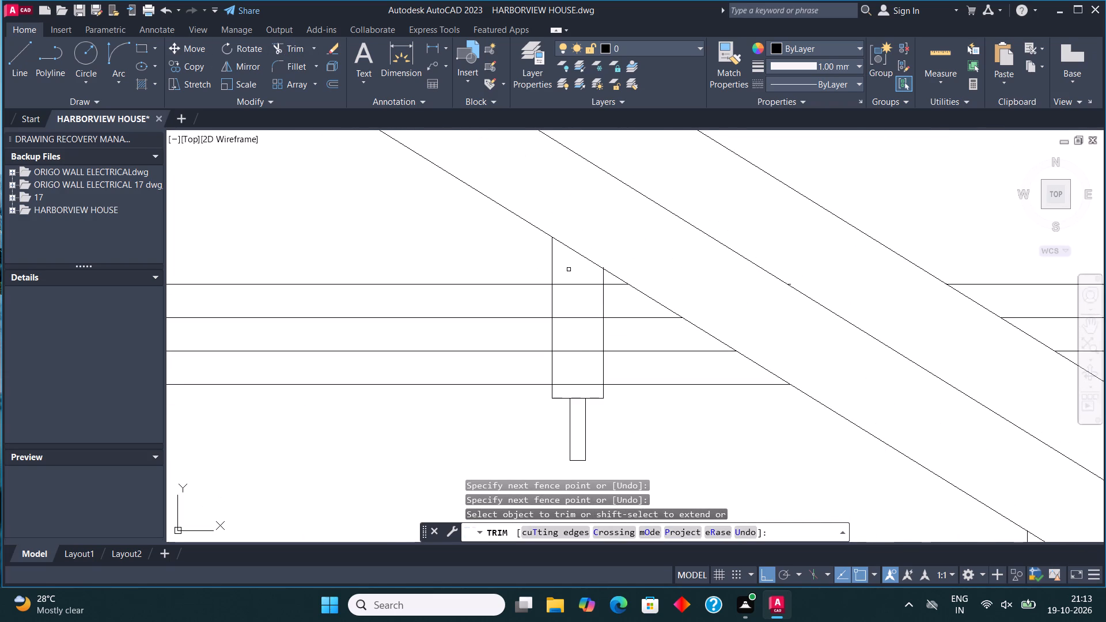
pyautogui.moveTo(586, 273); pyautogui.dragTo(585, 390)
pyautogui.scroll(-4, 666, 421)
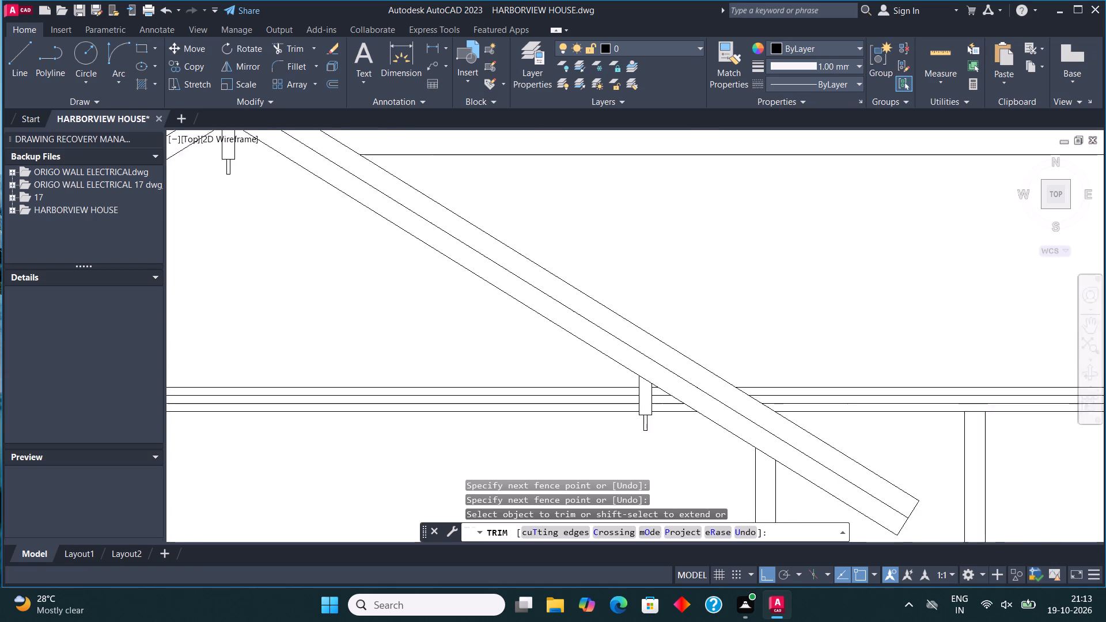
pyautogui.scroll(-3, 654, 404)
pyautogui.scroll(4, 544, 406)
pyautogui.scroll(3, 437, 393)
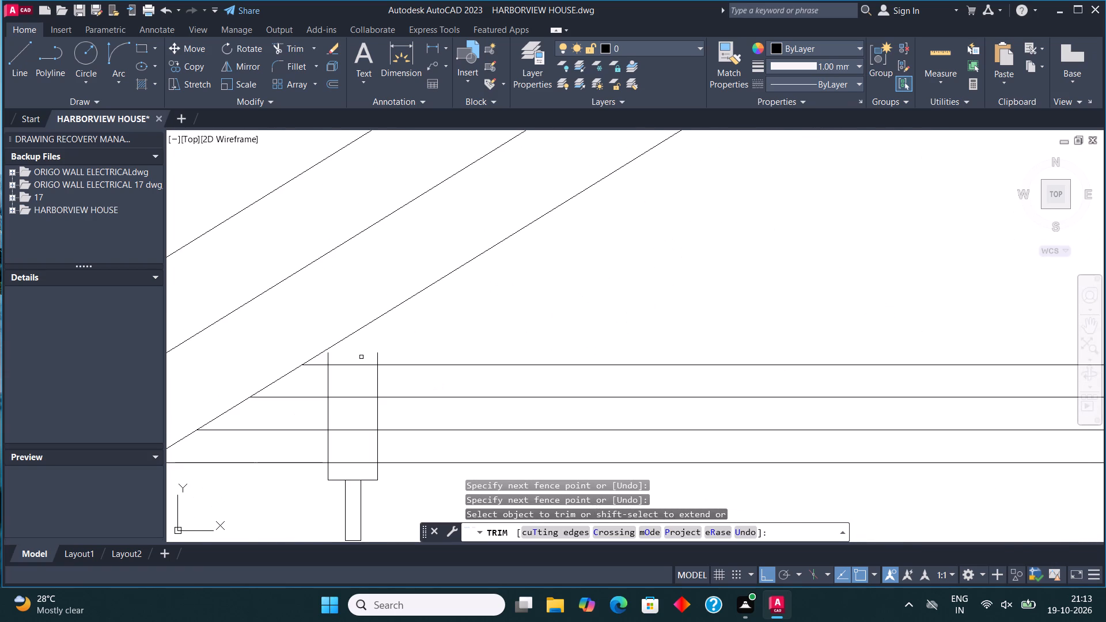
pyautogui.moveTo(362, 356); pyautogui.dragTo(358, 469)
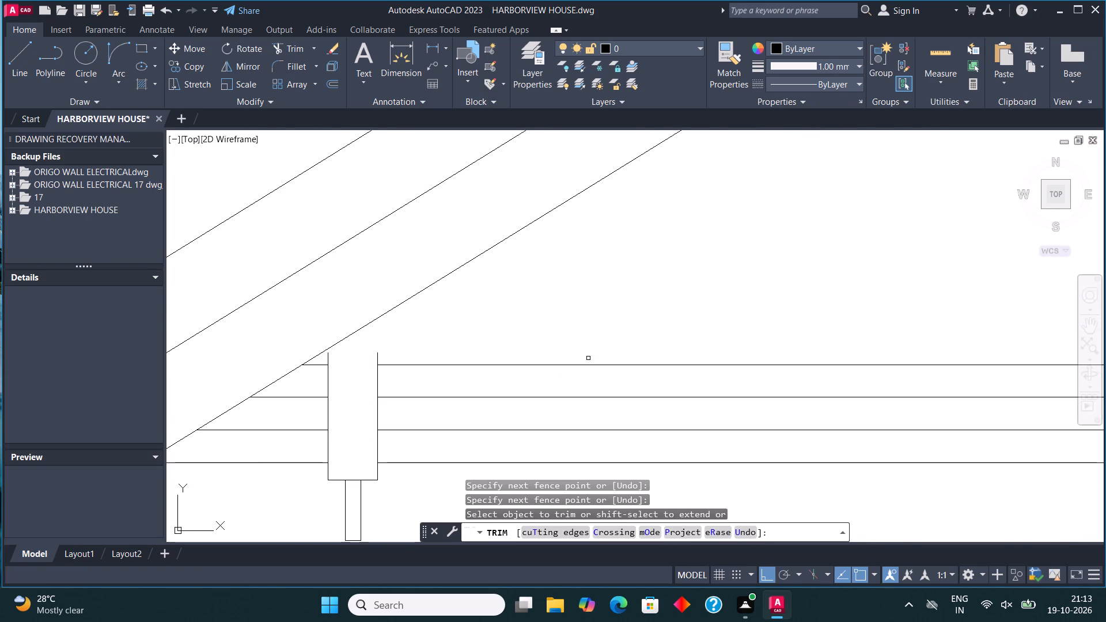
pyautogui.press('Escape')
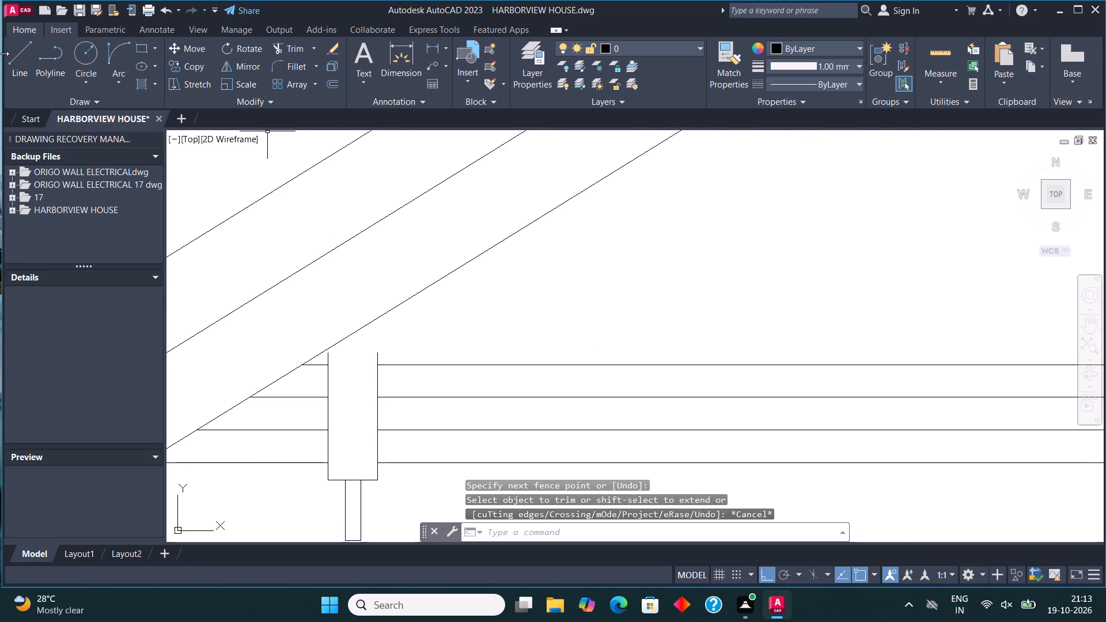
# Extend both sides of the upper gable's left-slope ornament vertically past the innermost slope and trim off the overshoots.
pyautogui.click(14, 70)
pyautogui.click(325, 357)
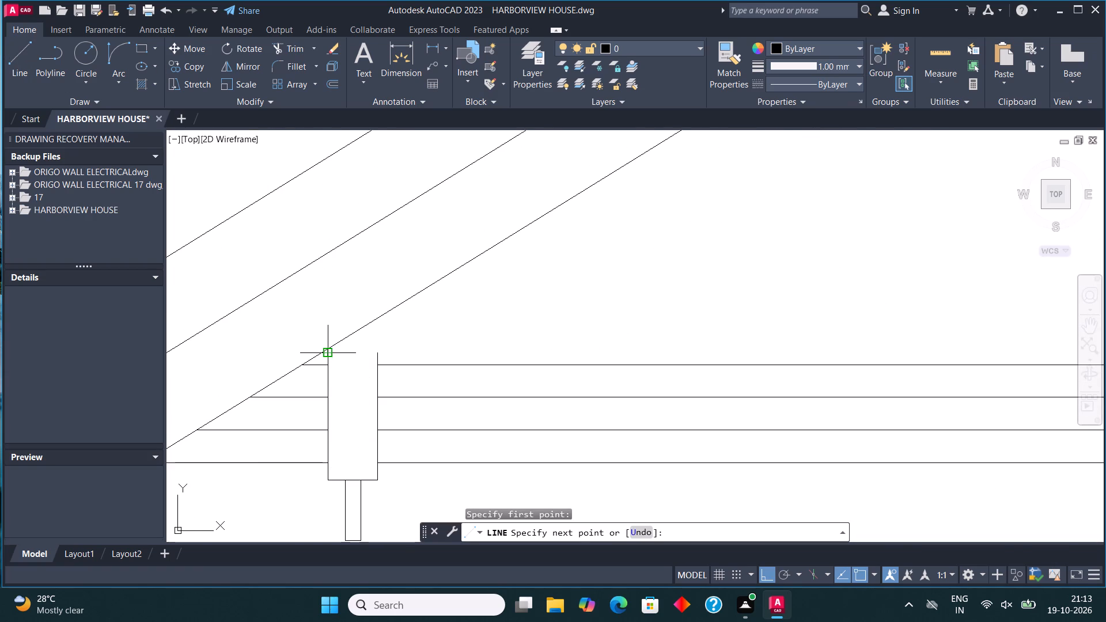
pyautogui.click(330, 327)
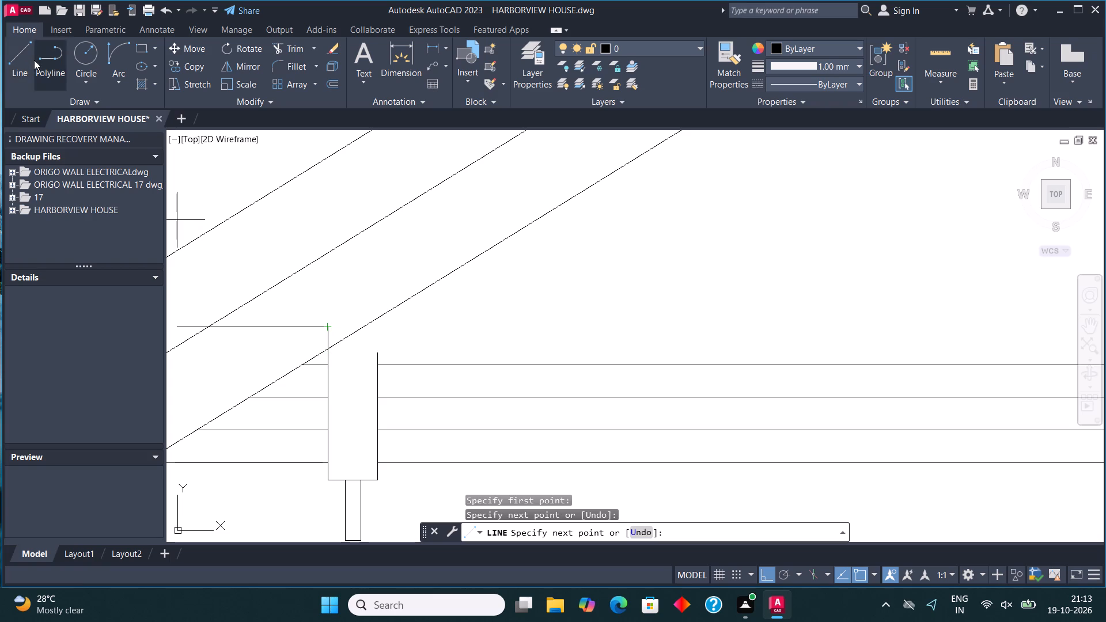
pyautogui.click(21, 52)
pyautogui.click(379, 360)
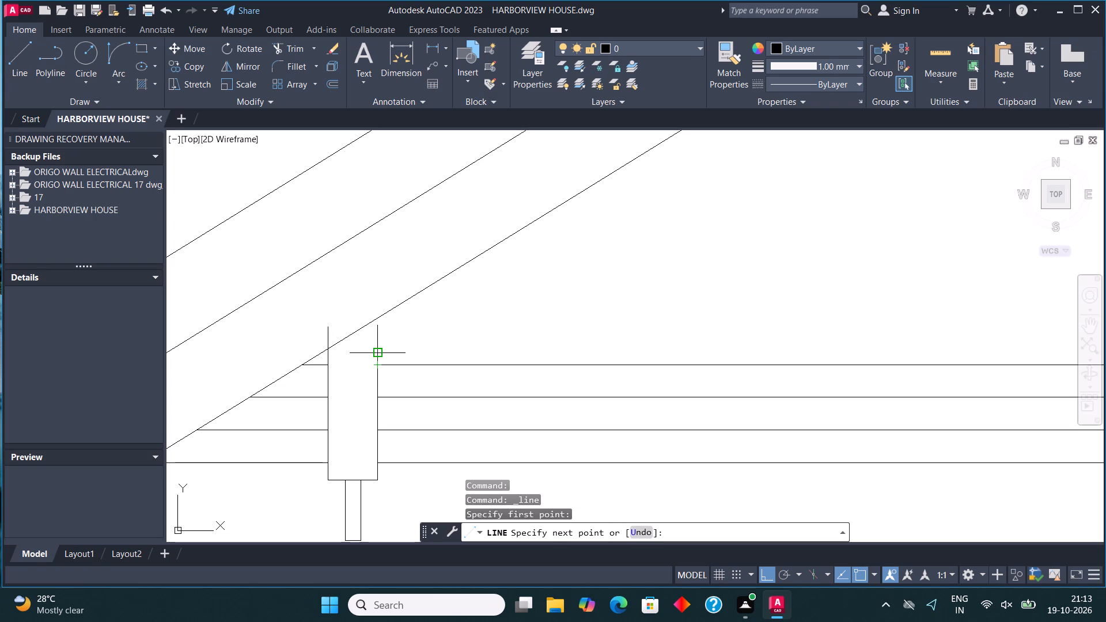
pyautogui.click(382, 290)
pyautogui.press('Escape')
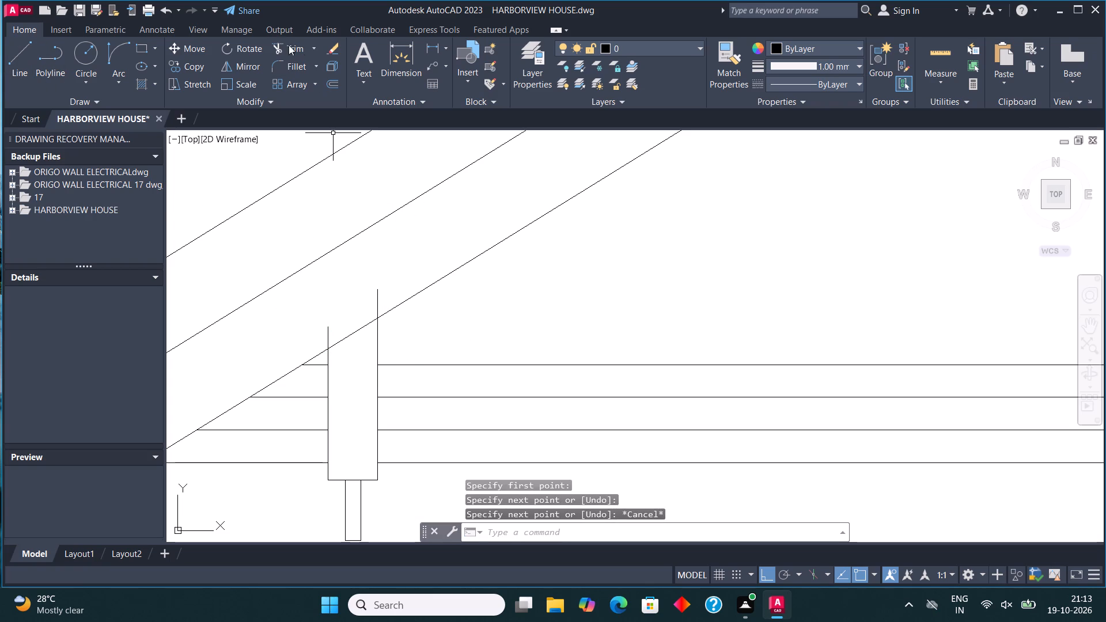
pyautogui.click(281, 43)
pyautogui.click(309, 347)
pyautogui.click(421, 268)
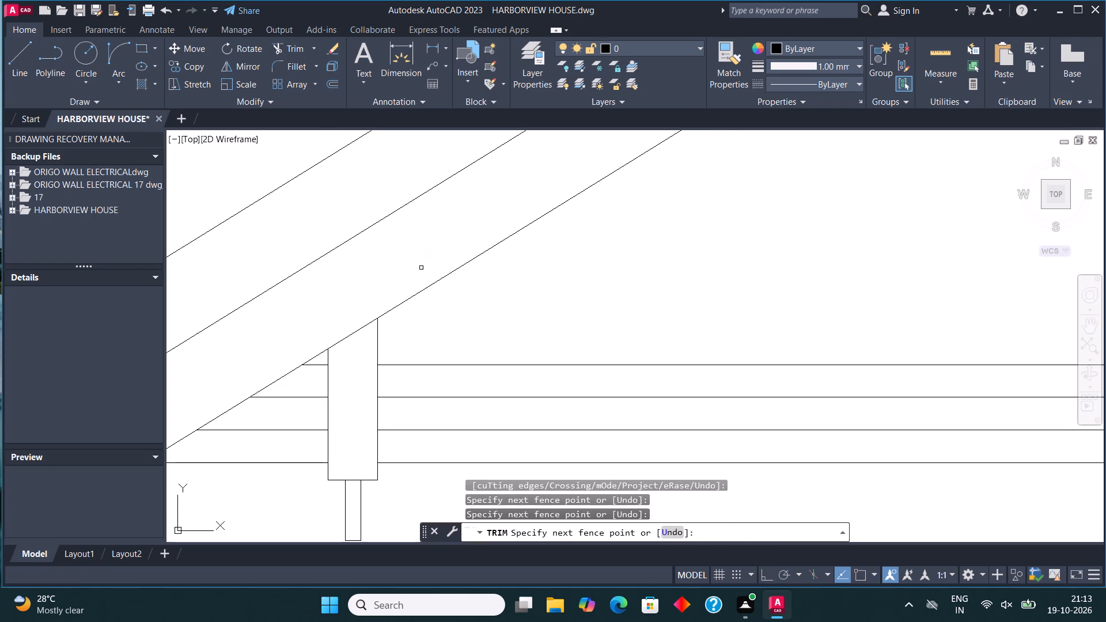
pyautogui.press('Escape')
# Start a hatch with the AR-B816 brick pattern and raise its scale to 7.
pyautogui.scroll(-5, 419, 352)
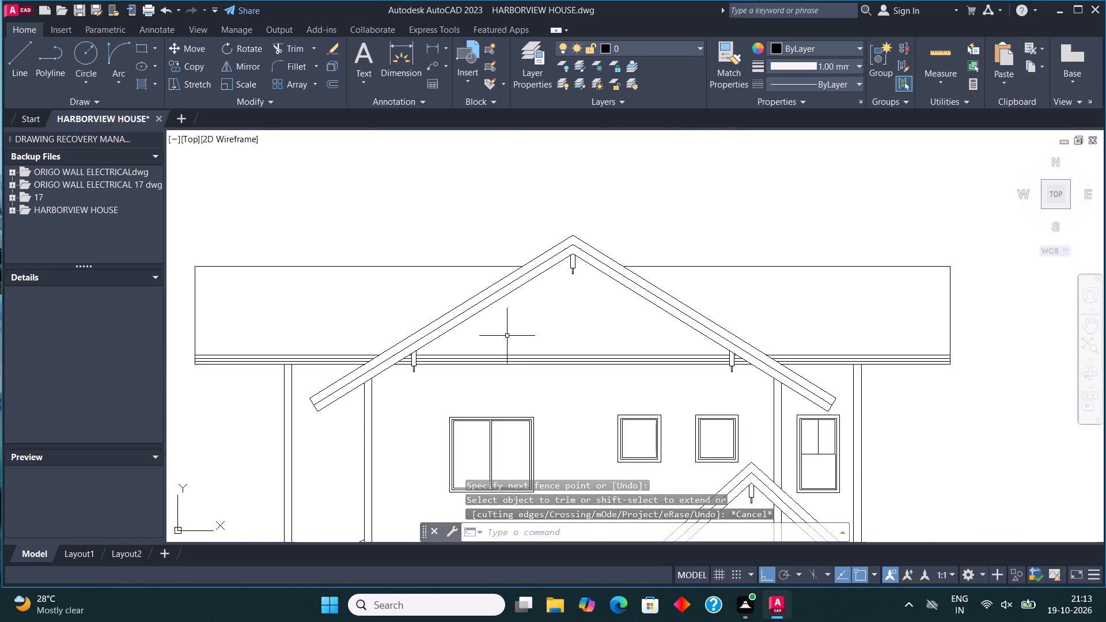
pyautogui.scroll(-2, 505, 336)
pyautogui.moveTo(495, 333); pyautogui.dragTo(464, 316, button='middle')
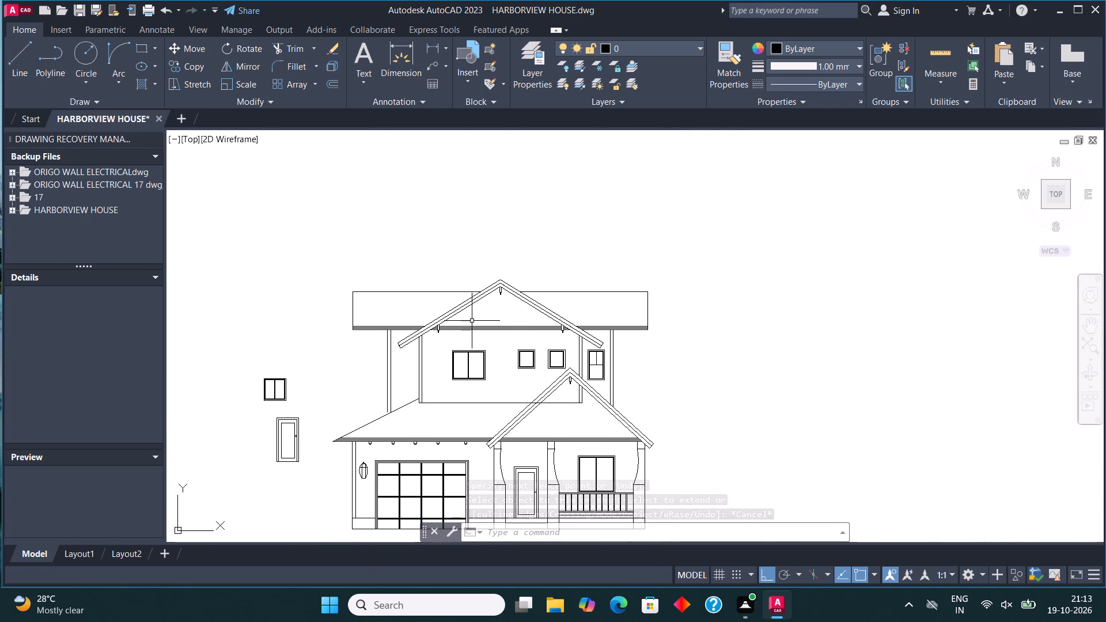
pyautogui.press('Escape')
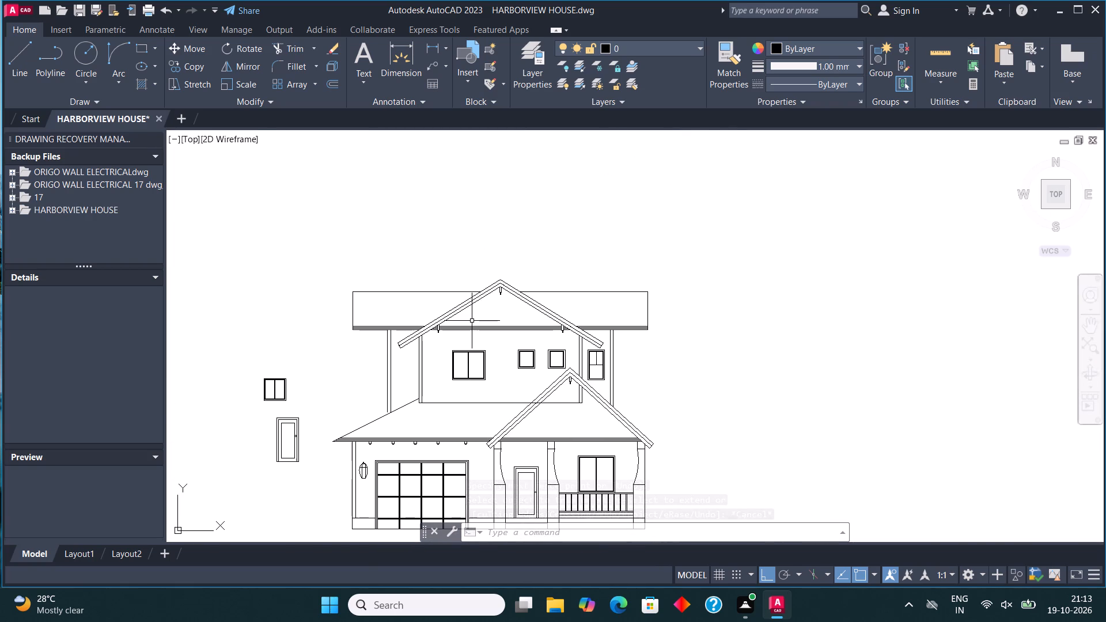
pyautogui.press('h')
pyautogui.press('Return')
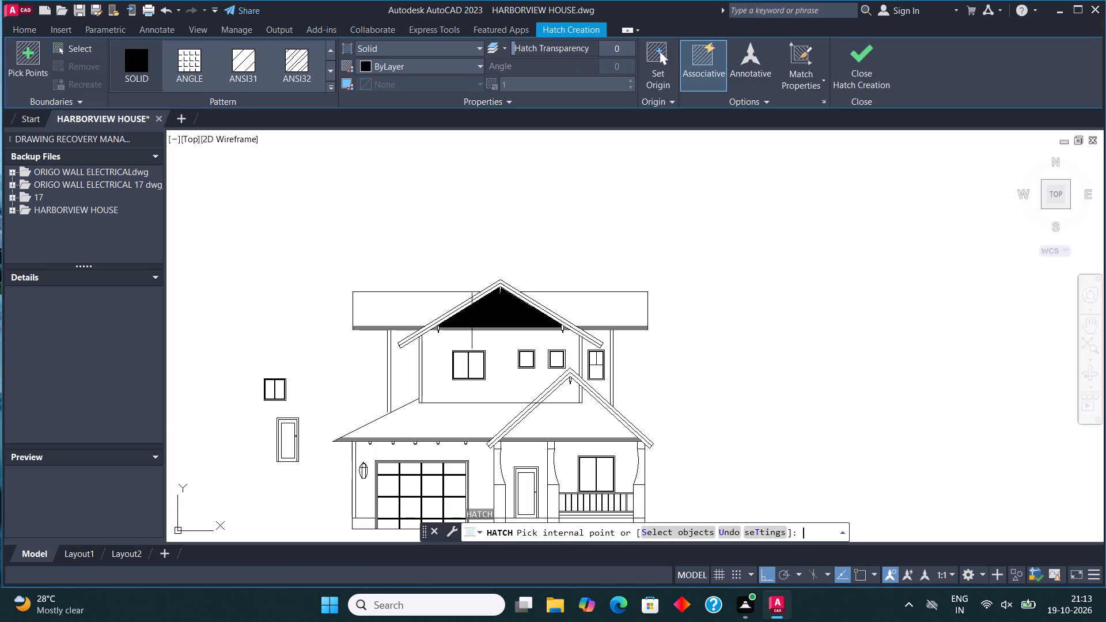
pyautogui.scroll(2, 467, 306)
pyautogui.click(331, 49)
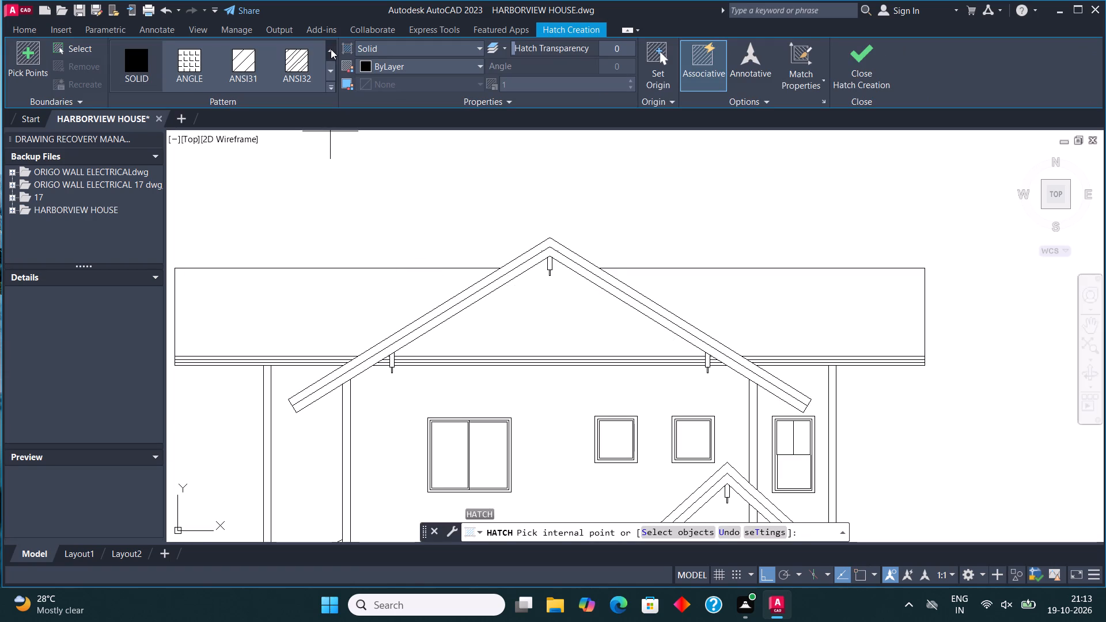
pyautogui.click(328, 63)
pyautogui.click(328, 63)
pyautogui.click(293, 62)
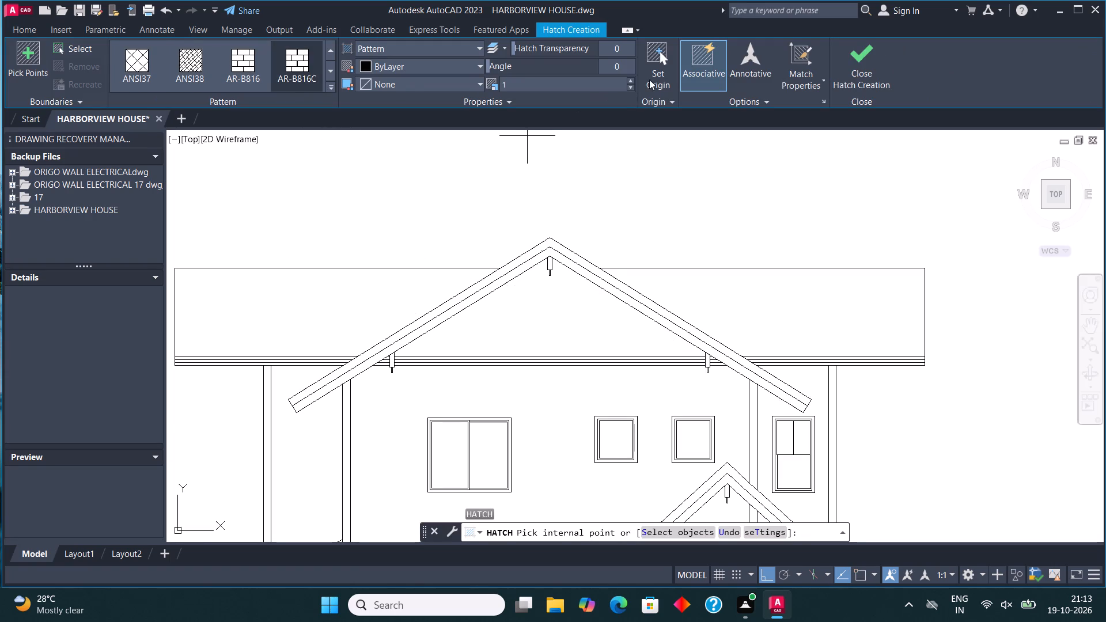
pyautogui.click(634, 78)
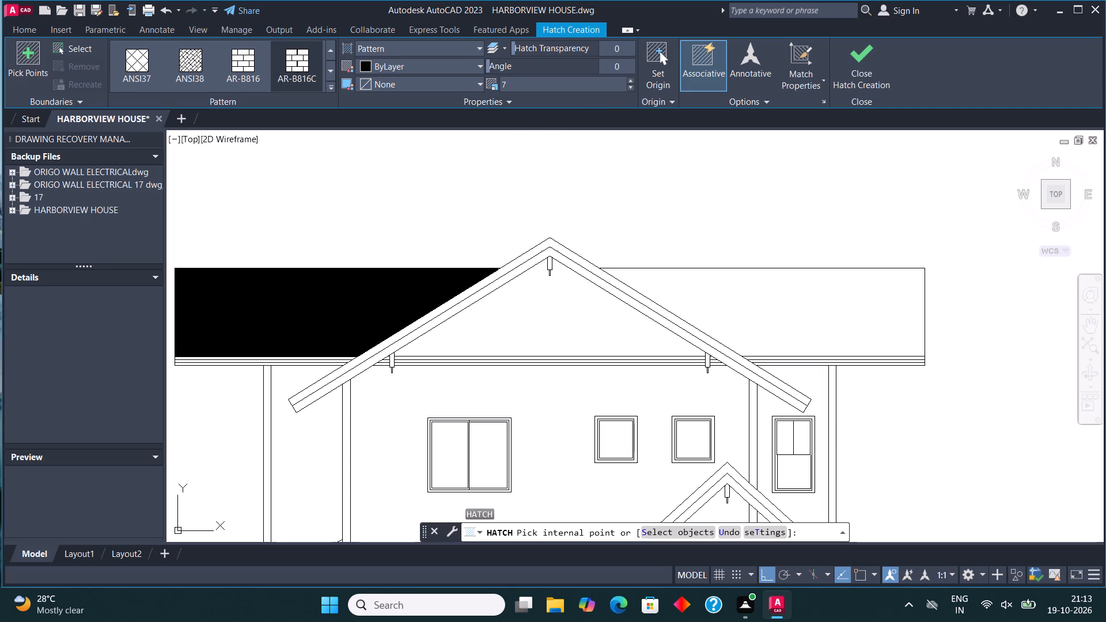
pyautogui.click(249, 56)
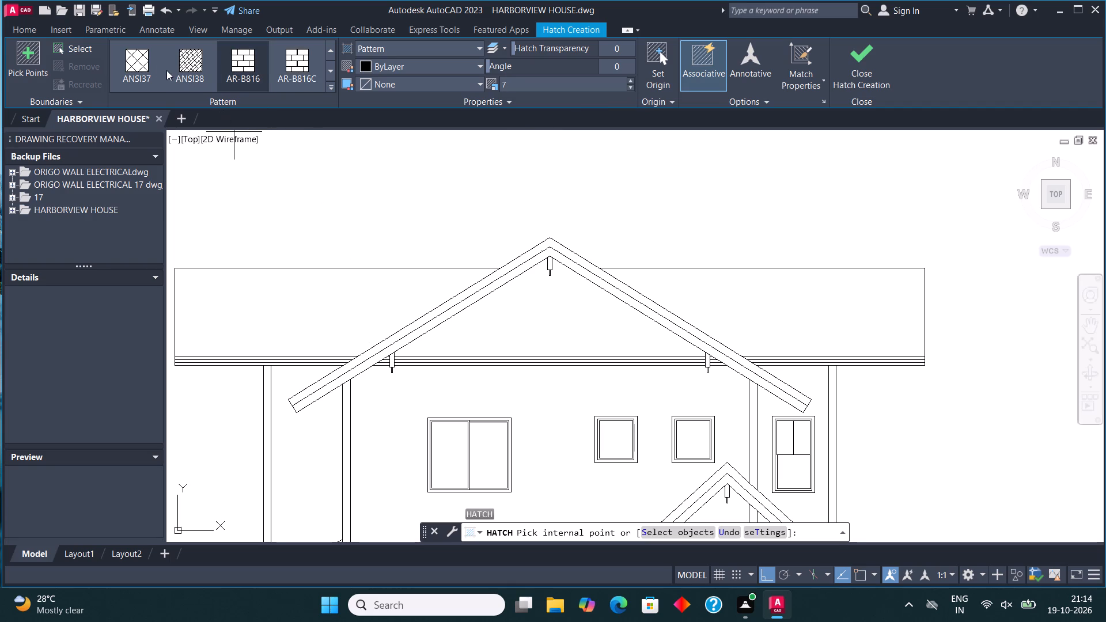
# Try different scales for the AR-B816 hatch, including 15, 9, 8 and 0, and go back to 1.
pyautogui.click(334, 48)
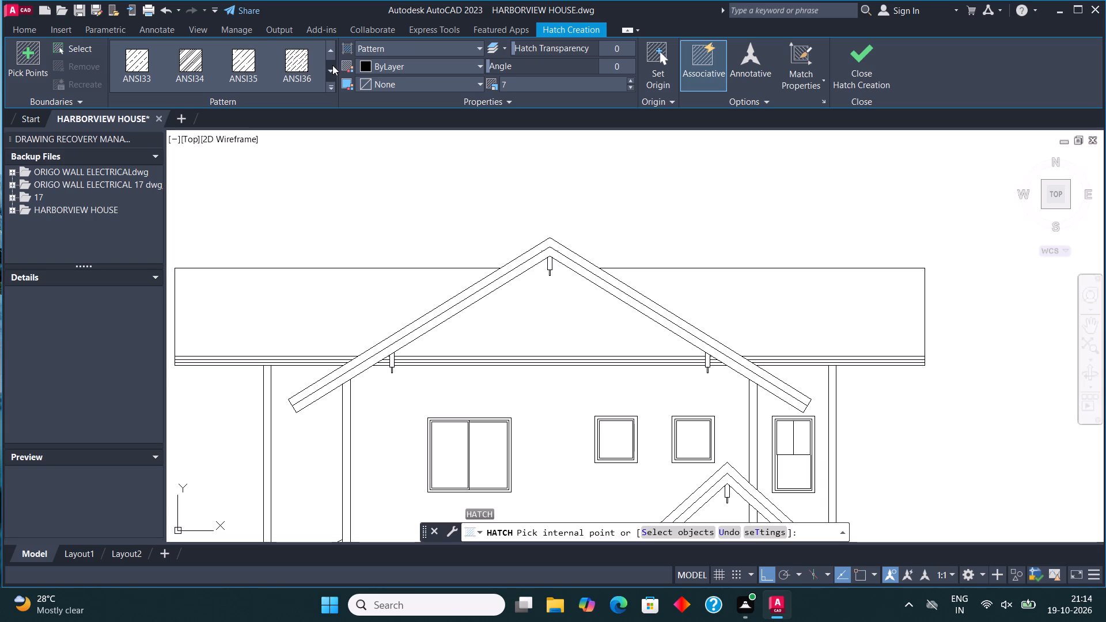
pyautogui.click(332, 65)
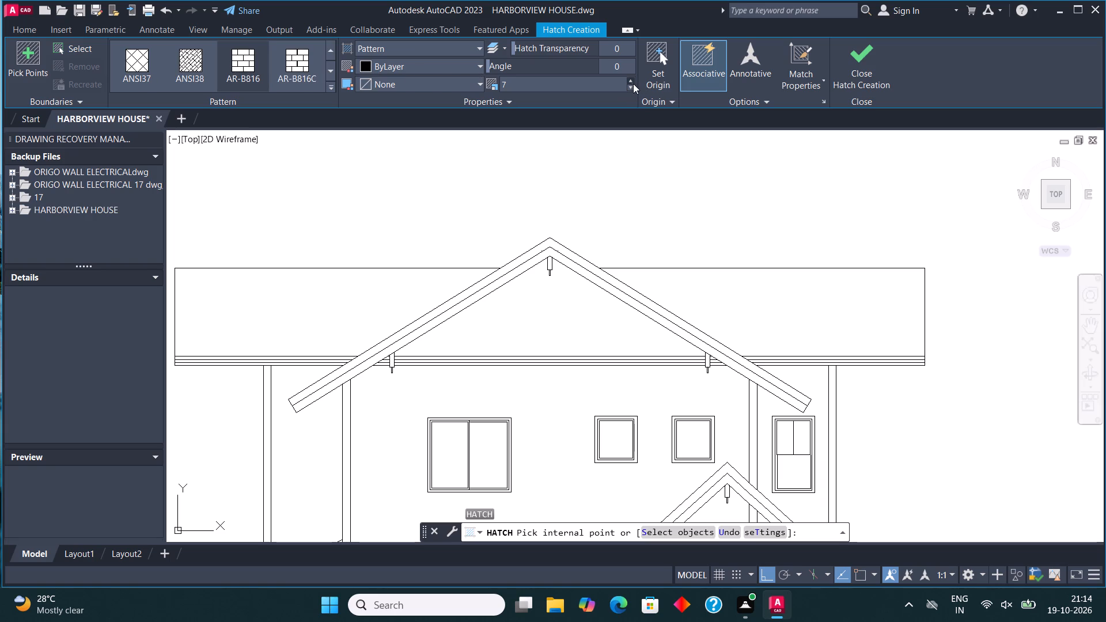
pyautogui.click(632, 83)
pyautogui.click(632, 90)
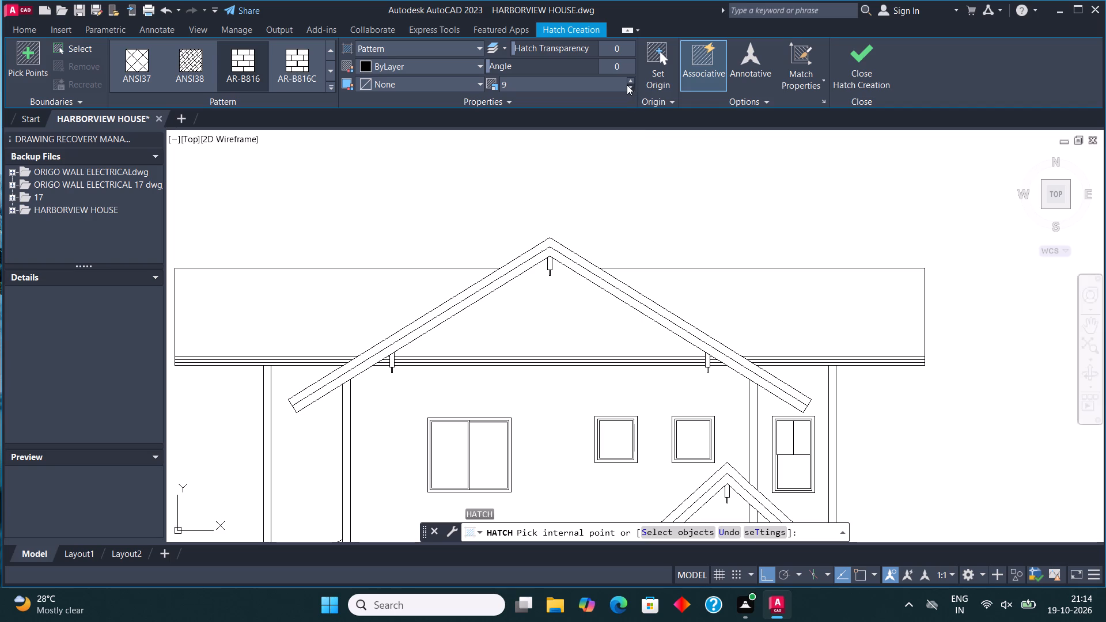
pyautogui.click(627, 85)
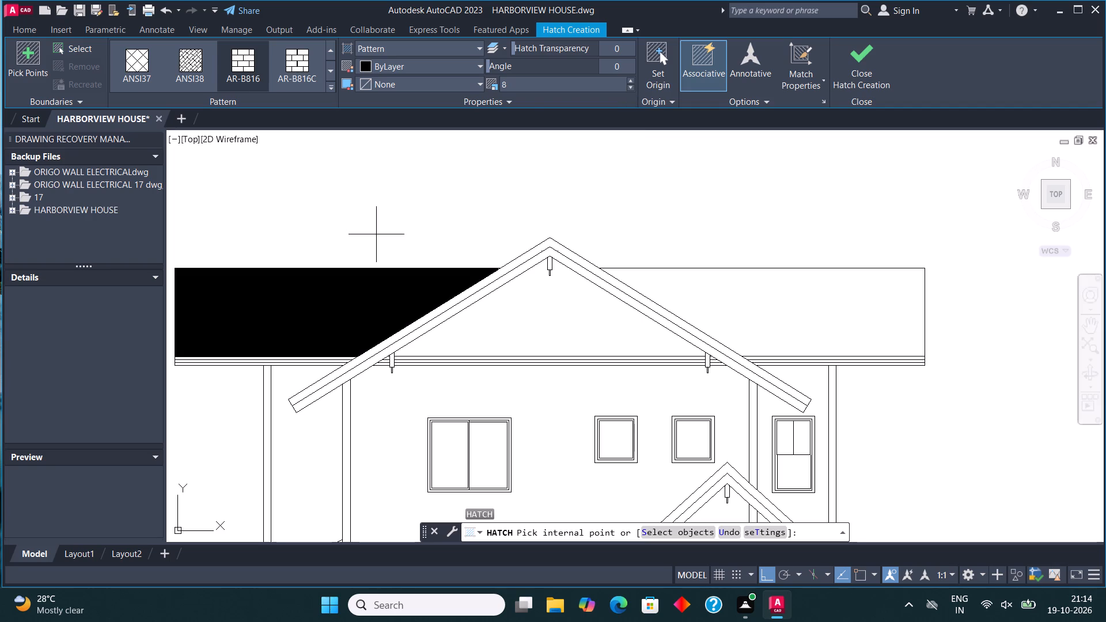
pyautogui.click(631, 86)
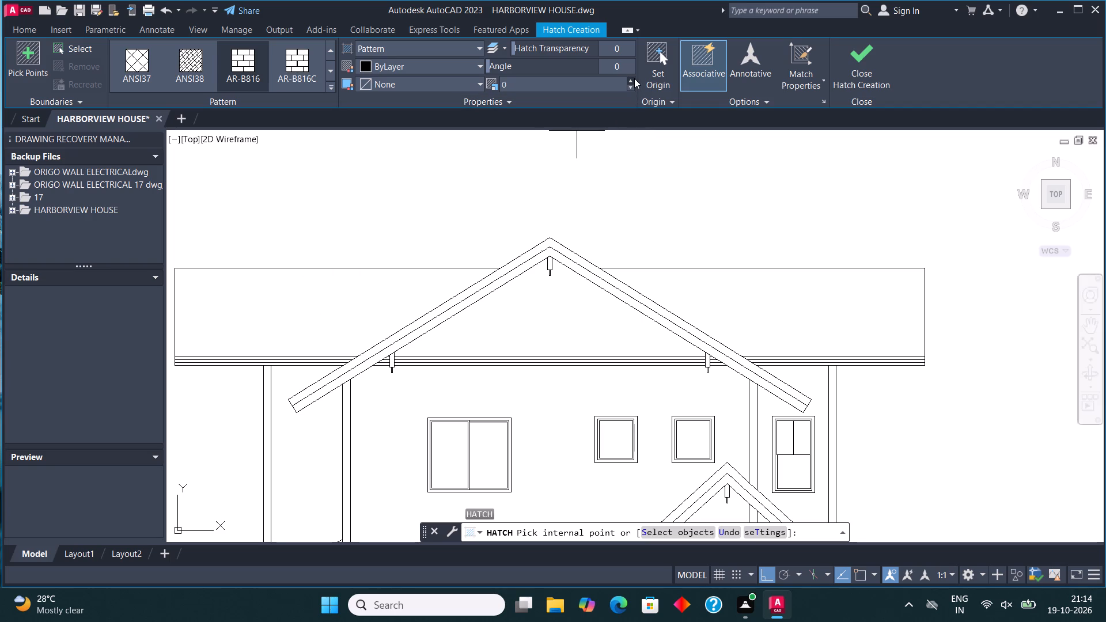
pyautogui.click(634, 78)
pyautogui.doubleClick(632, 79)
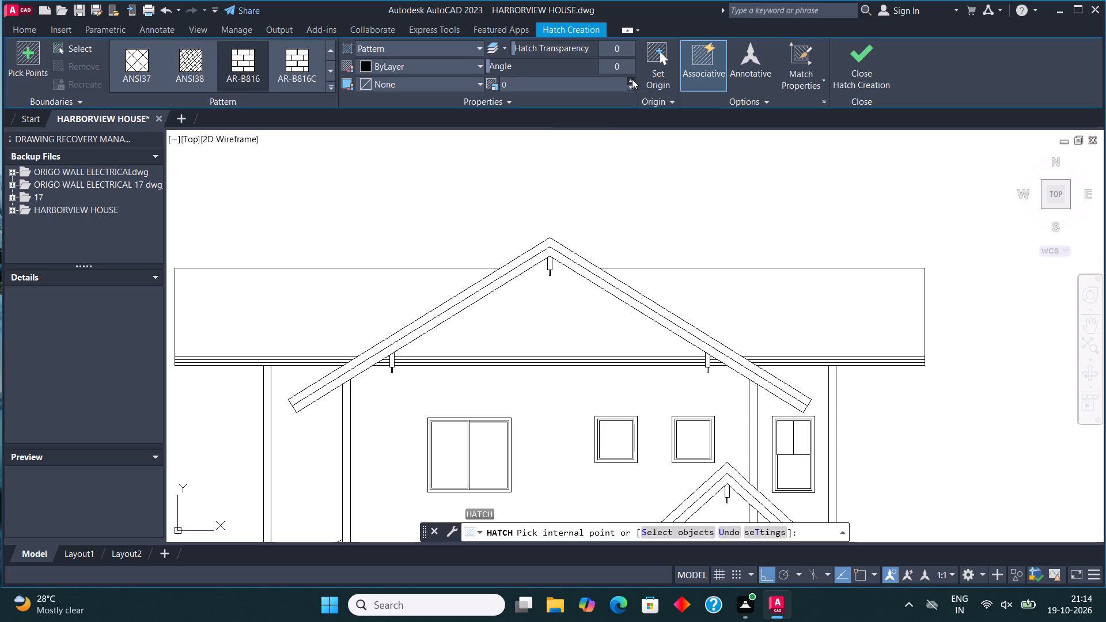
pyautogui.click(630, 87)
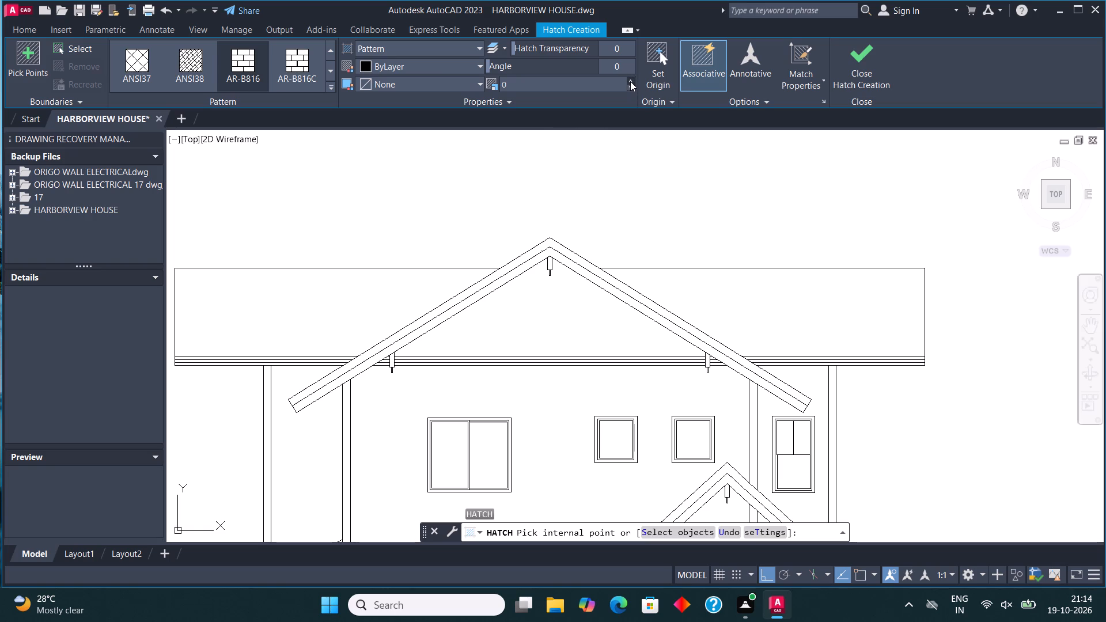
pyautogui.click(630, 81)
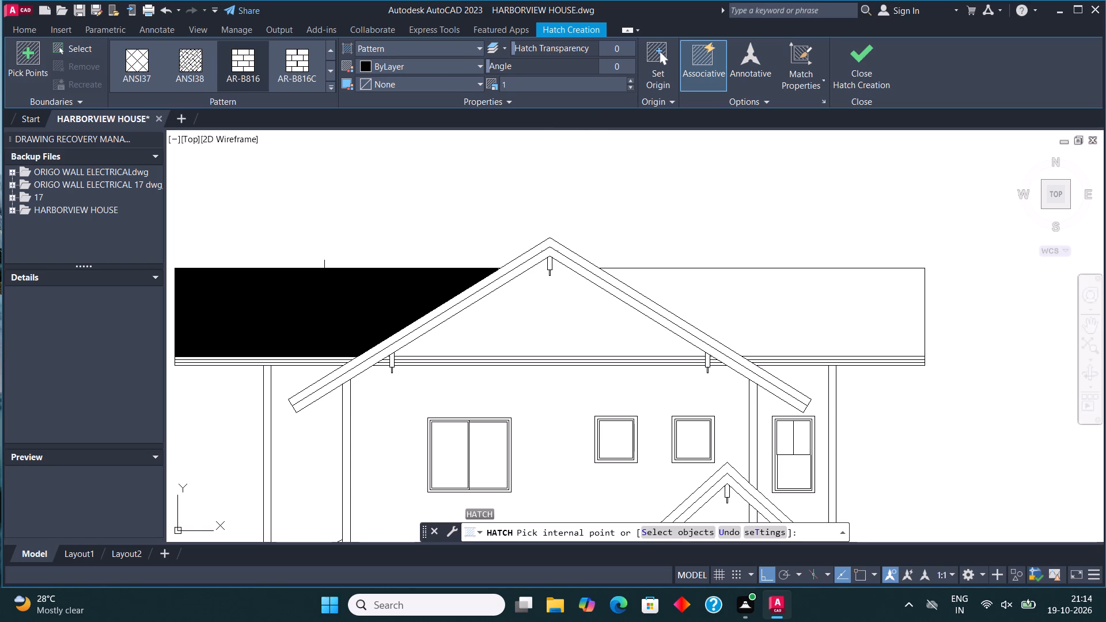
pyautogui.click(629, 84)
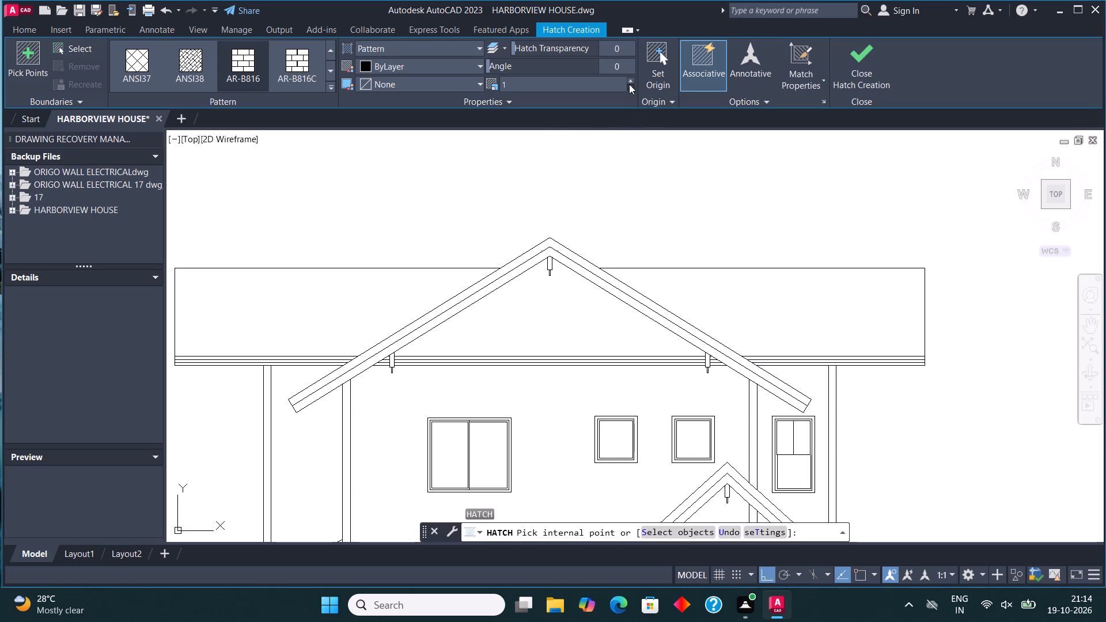
# Hatch the main roof areas on both sides of the upper gable, lowering the pattern scale to 0.
pyautogui.click(291, 333)
pyautogui.click(634, 89)
pyautogui.click(632, 90)
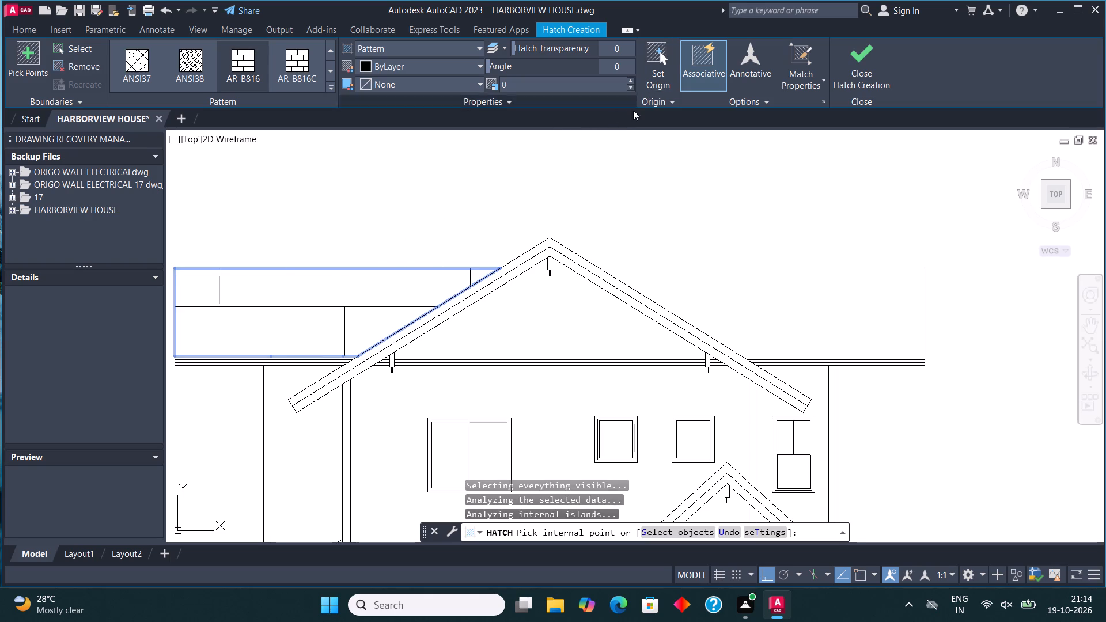
pyautogui.click(709, 289)
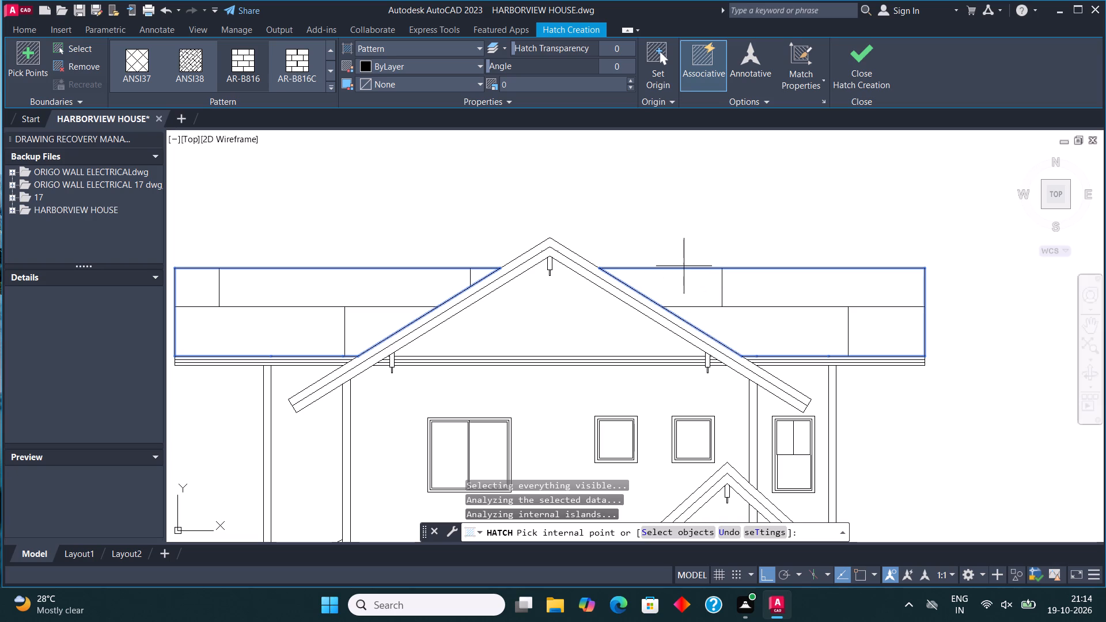
# Add the upper gable's interior, the porch gable's interior and the lower roof over the garage to the hatch.
pyautogui.scroll(-3, 598, 355)
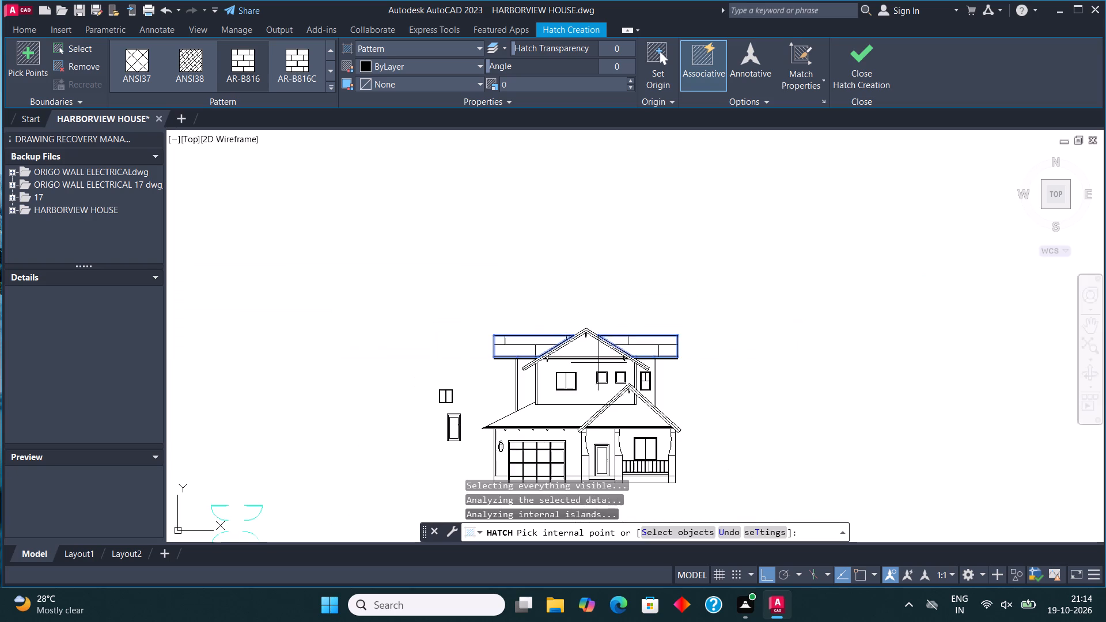
pyautogui.scroll(2, 594, 351)
pyautogui.click(586, 345)
pyautogui.scroll(-2, 607, 302)
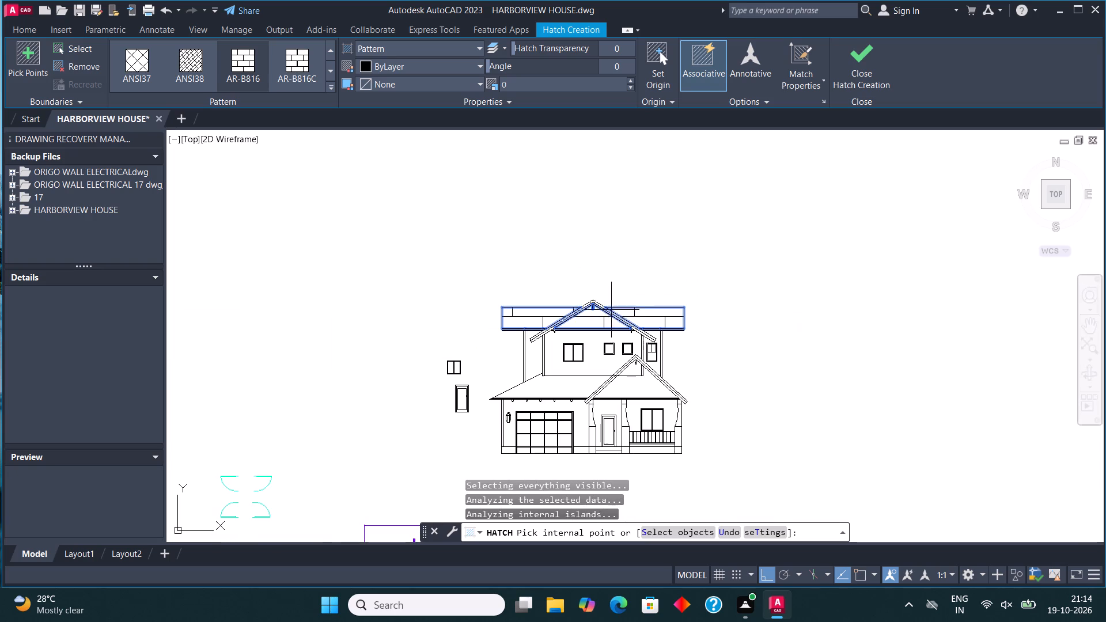
pyautogui.scroll(1, 600, 377)
pyautogui.click(644, 389)
pyautogui.click(563, 398)
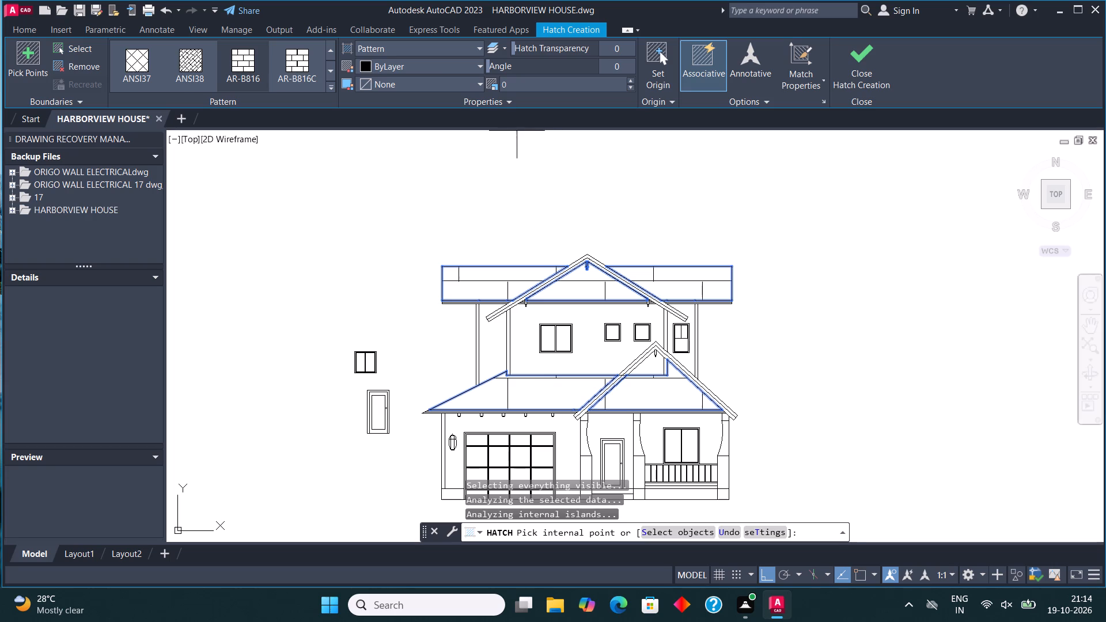
# Add the pedestals and base blocks of the three porch columns to the hatch and finish it.
pyautogui.scroll(-1, 612, 372)
pyautogui.scroll(2, 594, 477)
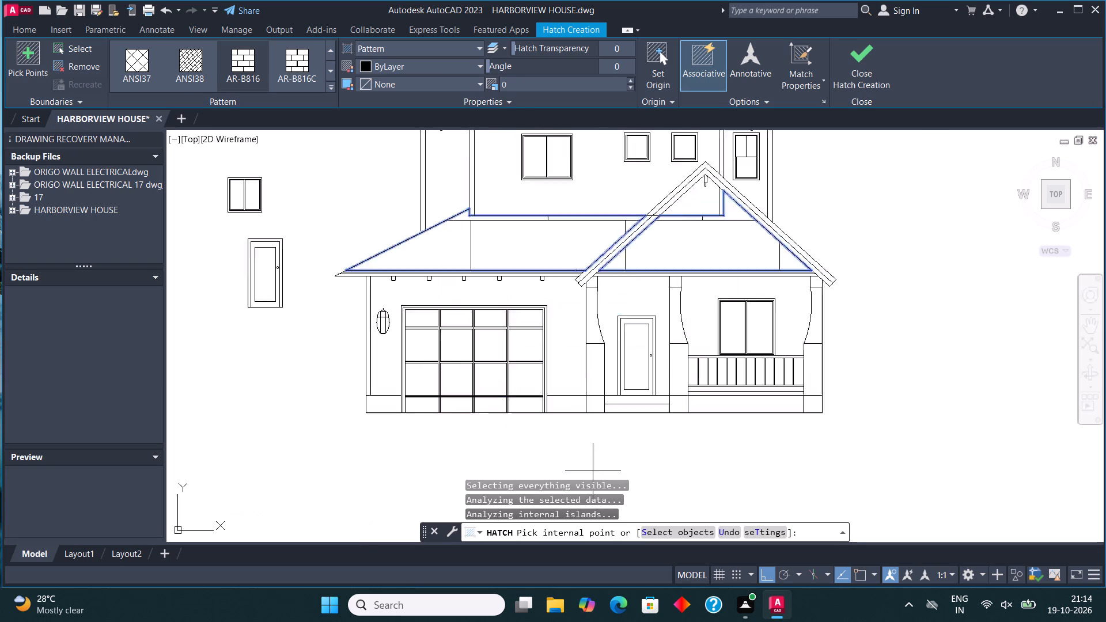
pyautogui.scroll(1, 593, 471)
pyautogui.click(585, 308)
pyautogui.click(724, 320)
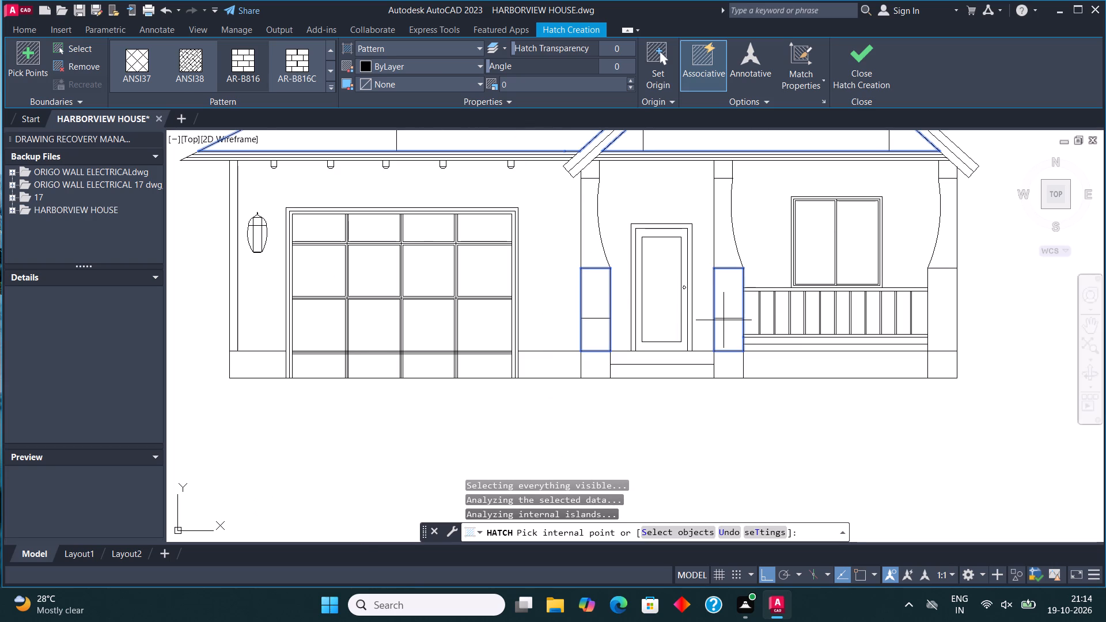
pyautogui.moveTo(691, 318); pyautogui.dragTo(663, 324, button='middle')
pyautogui.click(575, 366)
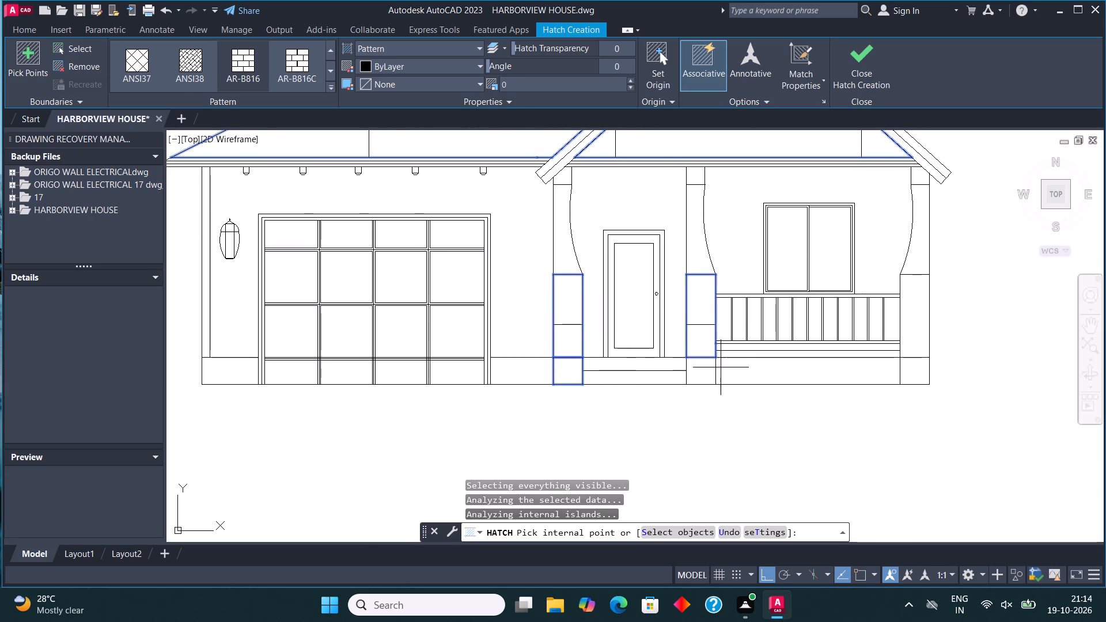
pyautogui.click(706, 370)
pyautogui.click(919, 380)
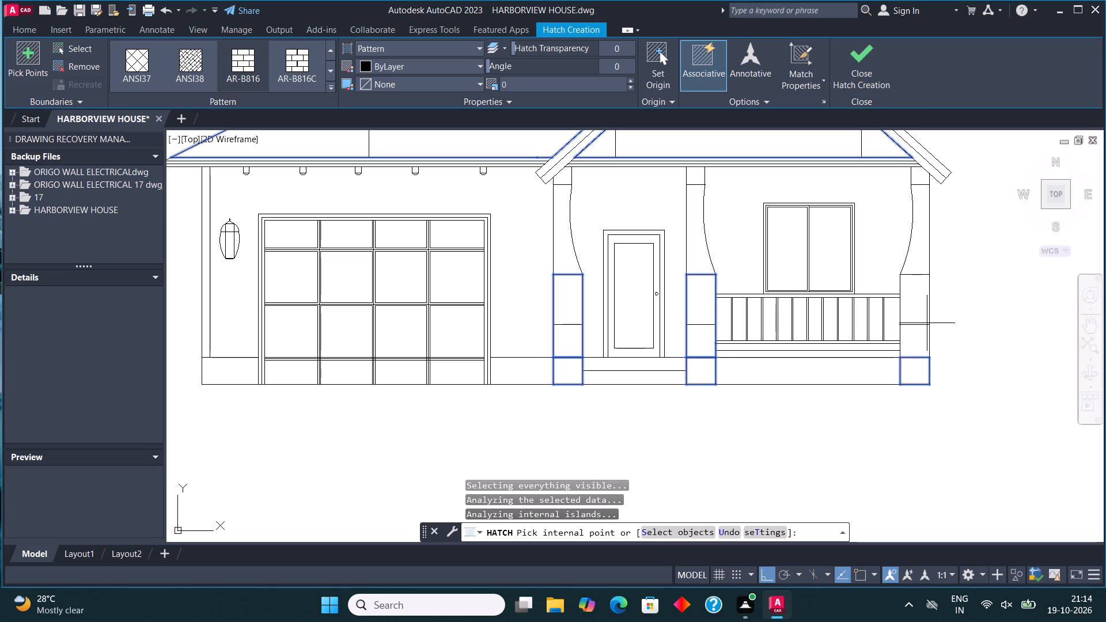
pyautogui.click(923, 319)
pyautogui.scroll(-3, 861, 371)
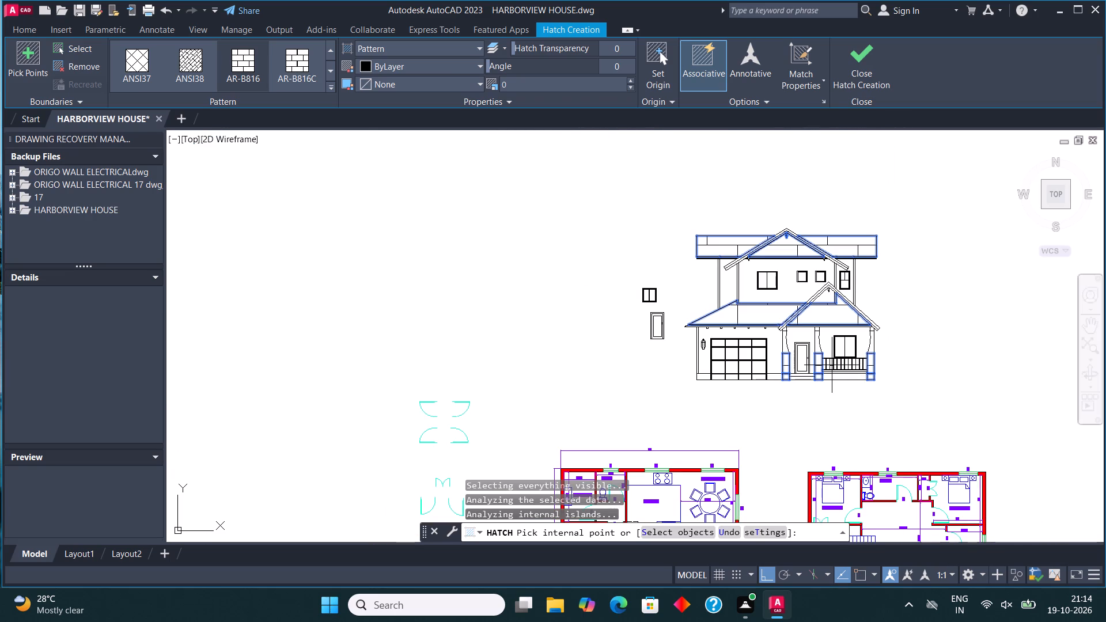
pyautogui.click(850, 54)
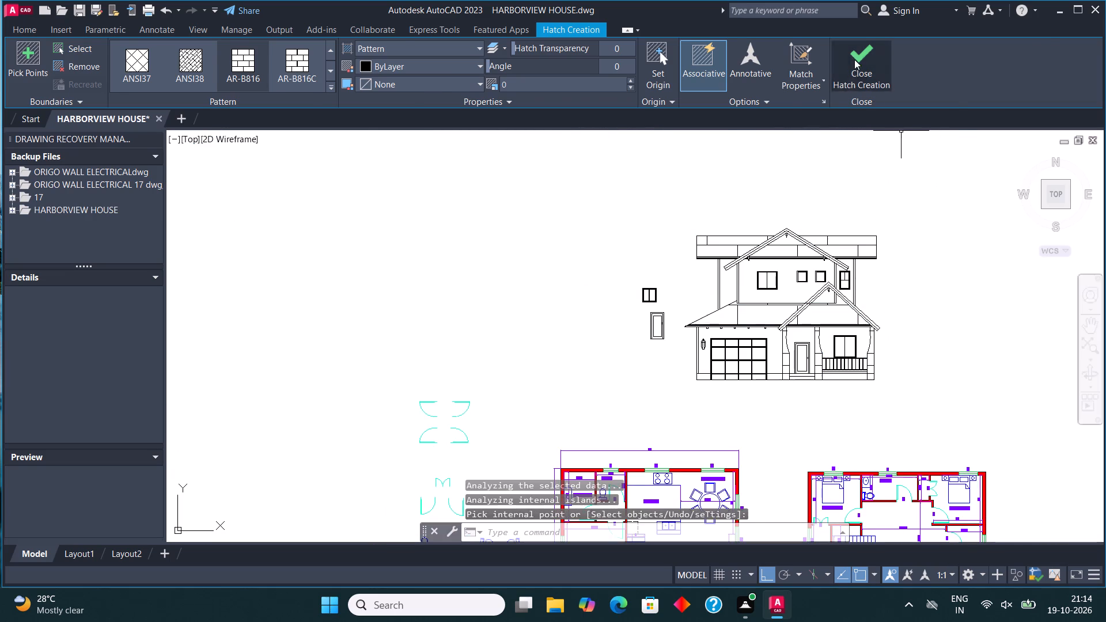
# Trim the horizontal plinth line where it crosses the bases of the three porch columns.
pyautogui.scroll(5, 815, 386)
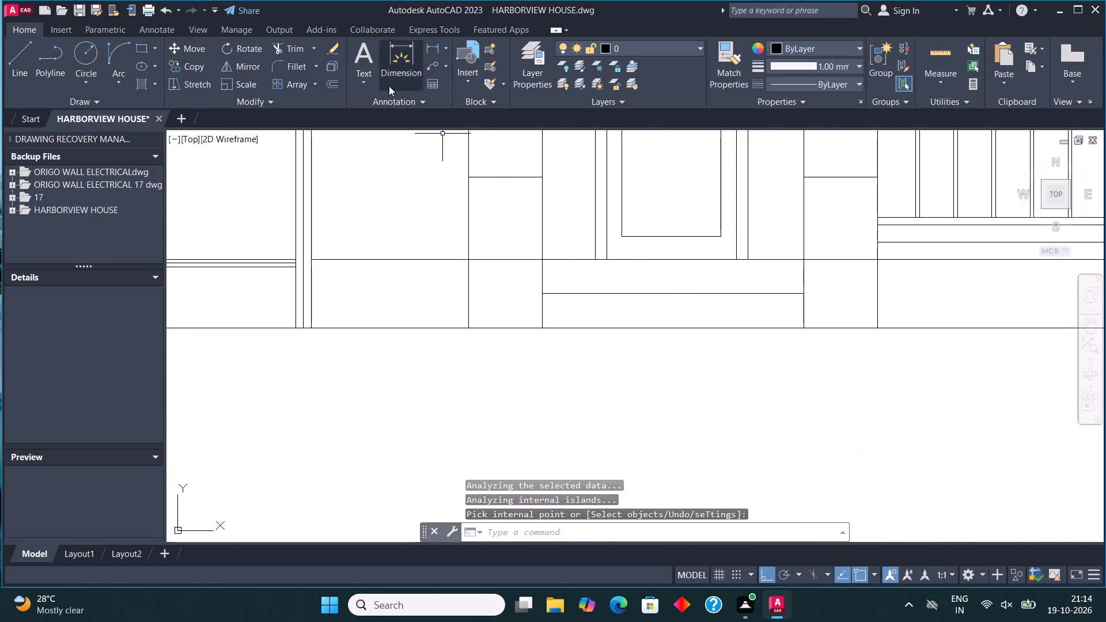
pyautogui.click(296, 52)
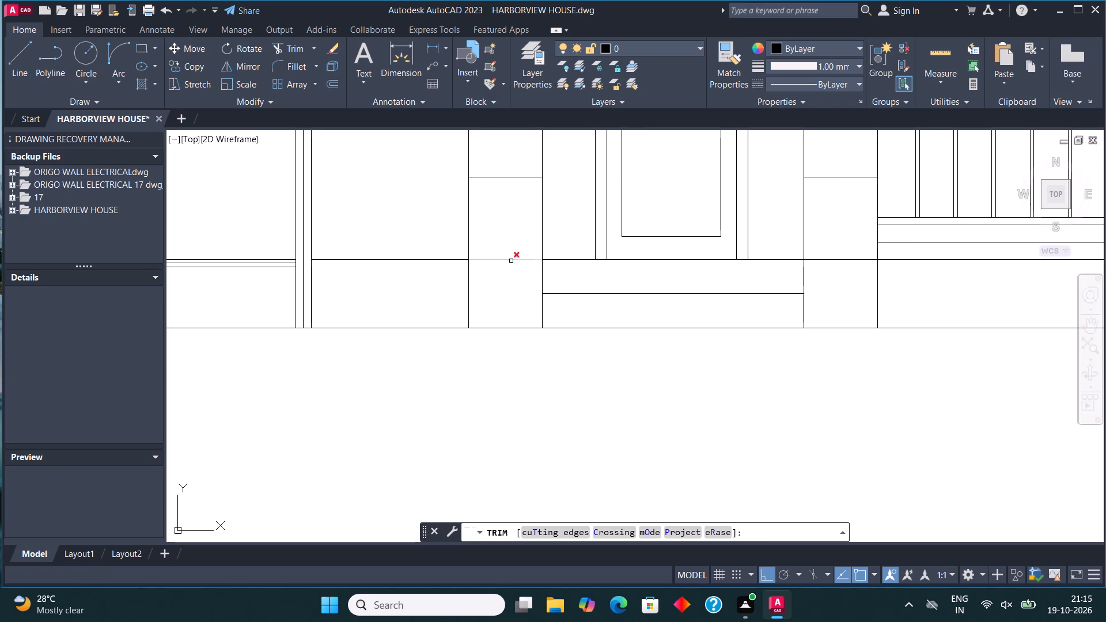
pyautogui.click(511, 261)
pyautogui.scroll(-2, 518, 290)
pyautogui.scroll(2, 690, 290)
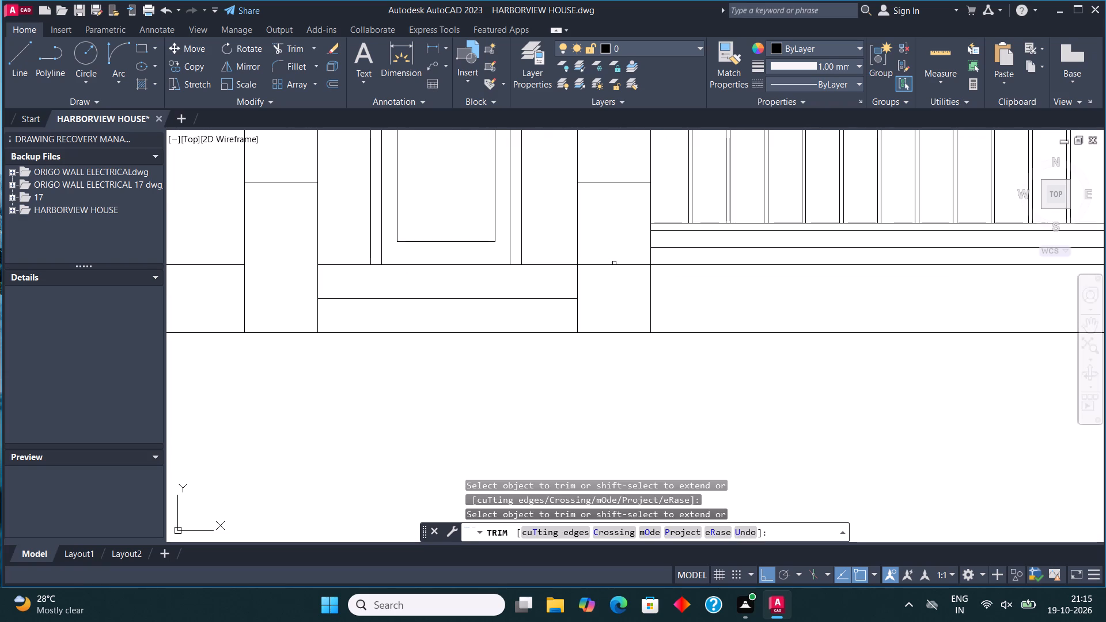
pyautogui.click(614, 263)
pyautogui.scroll(-4, 619, 302)
pyautogui.scroll(3, 748, 312)
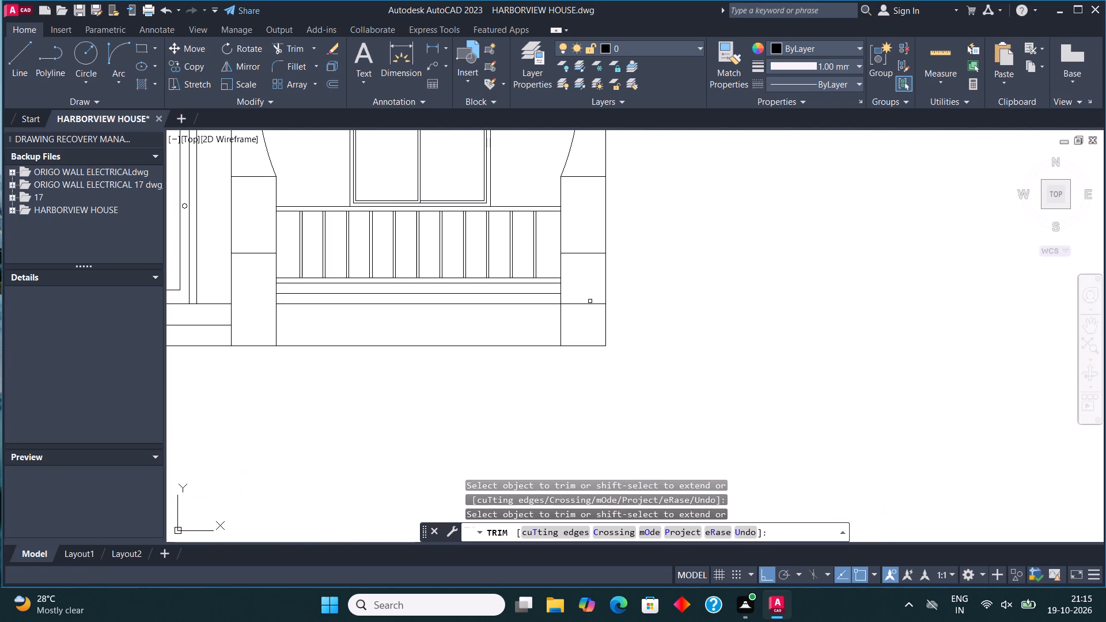
pyautogui.click(590, 301)
pyautogui.click(585, 314)
pyautogui.scroll(-4, 663, 324)
pyautogui.moveTo(596, 323); pyautogui.dragTo(589, 369, button='middle')
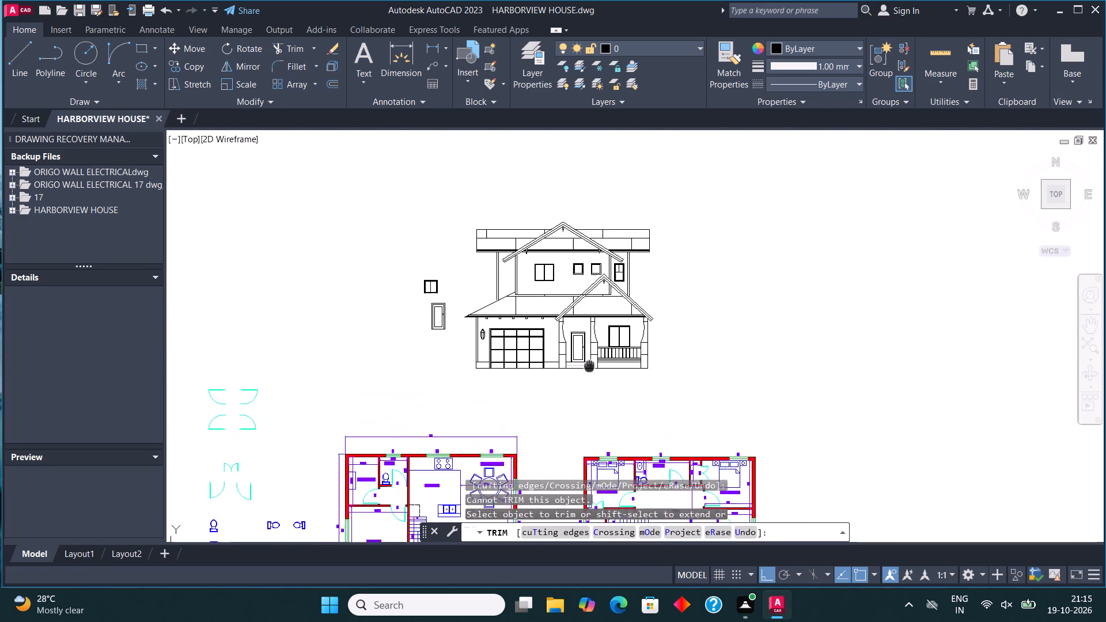
pyautogui.moveTo(589, 369); pyautogui.dragTo(592, 383, button='middle')
pyautogui.scroll(1, 605, 229)
pyautogui.press('Escape')
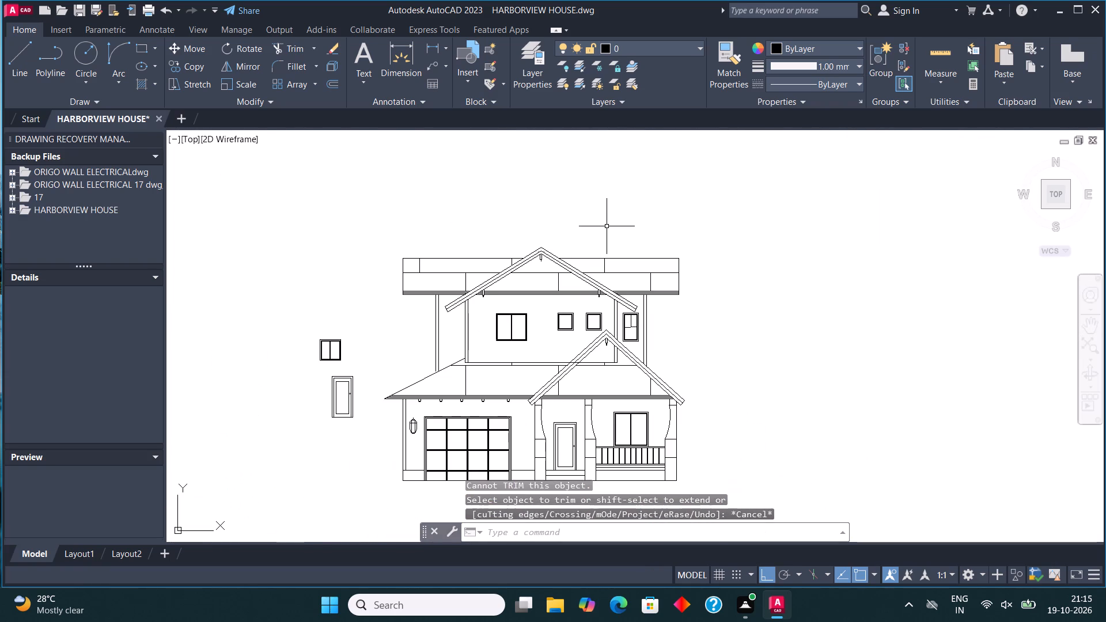
# Trim the upper wall's base line and corner lines that run inside the porch gable.
pyautogui.scroll(3, 531, 245)
pyautogui.scroll(-4, 531, 233)
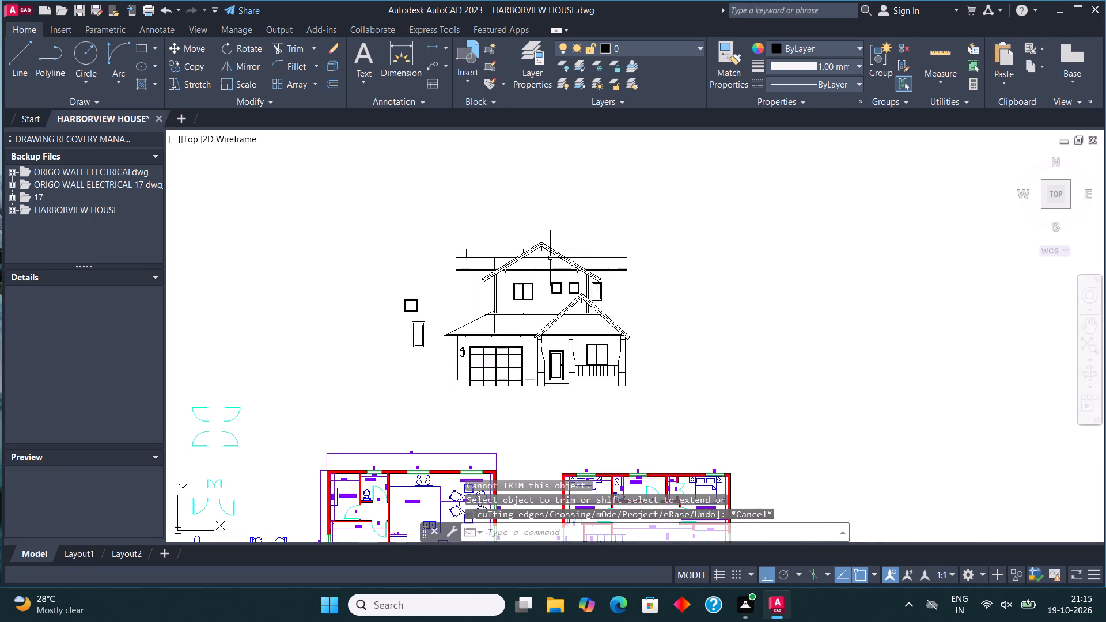
pyautogui.scroll(1, 555, 284)
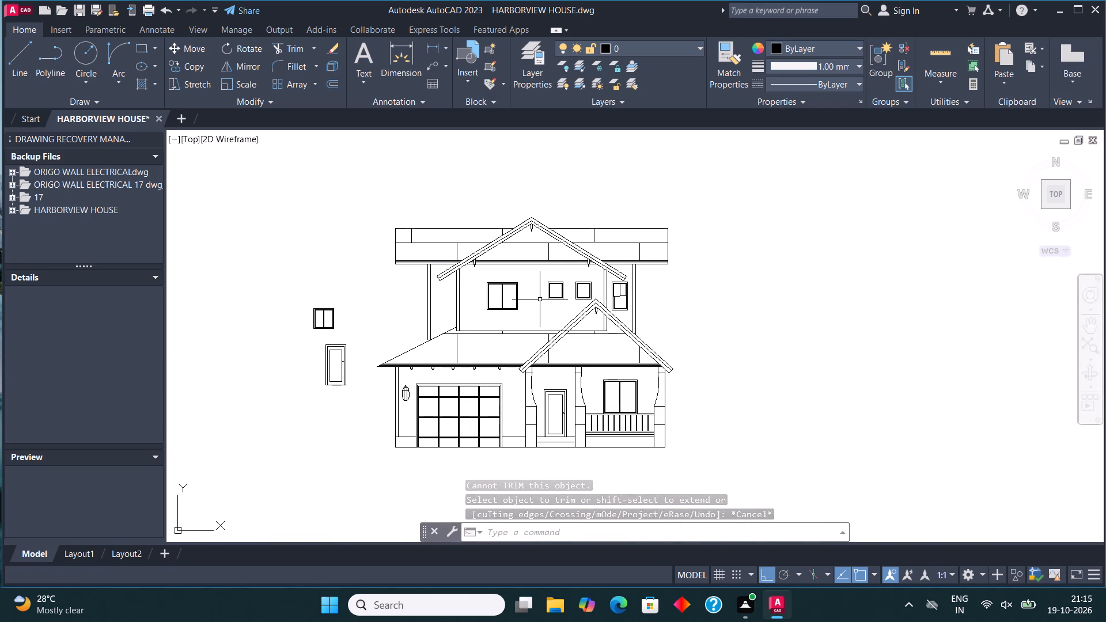
pyautogui.scroll(-1, 540, 299)
pyautogui.moveTo(548, 306); pyautogui.dragTo(562, 316, button='middle')
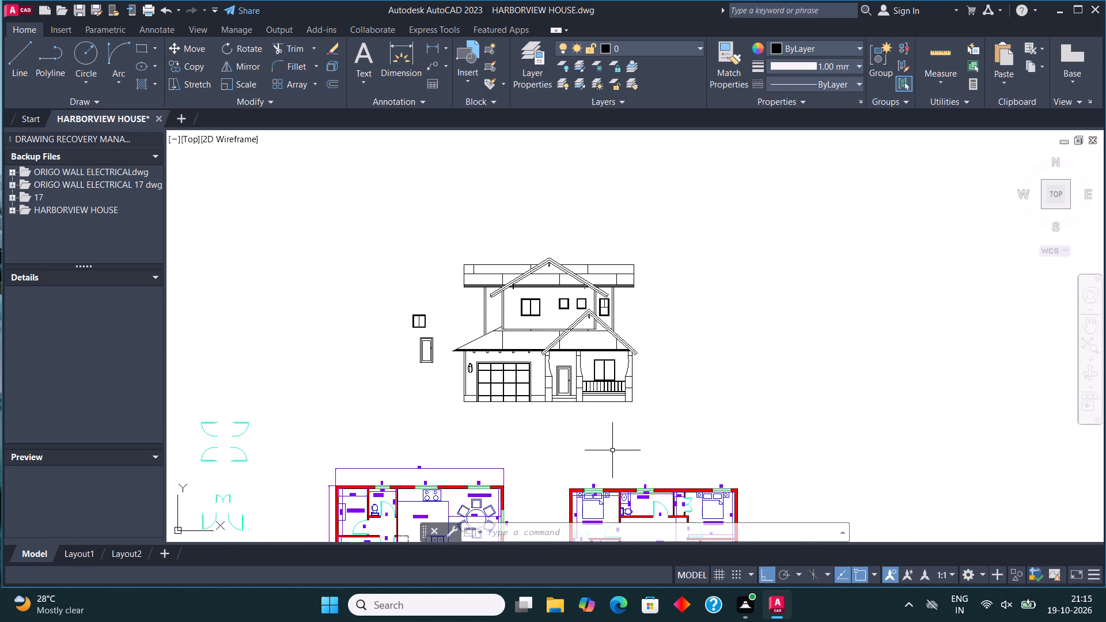
pyautogui.moveTo(498, 438); pyautogui.dragTo(527, 457, button='middle')
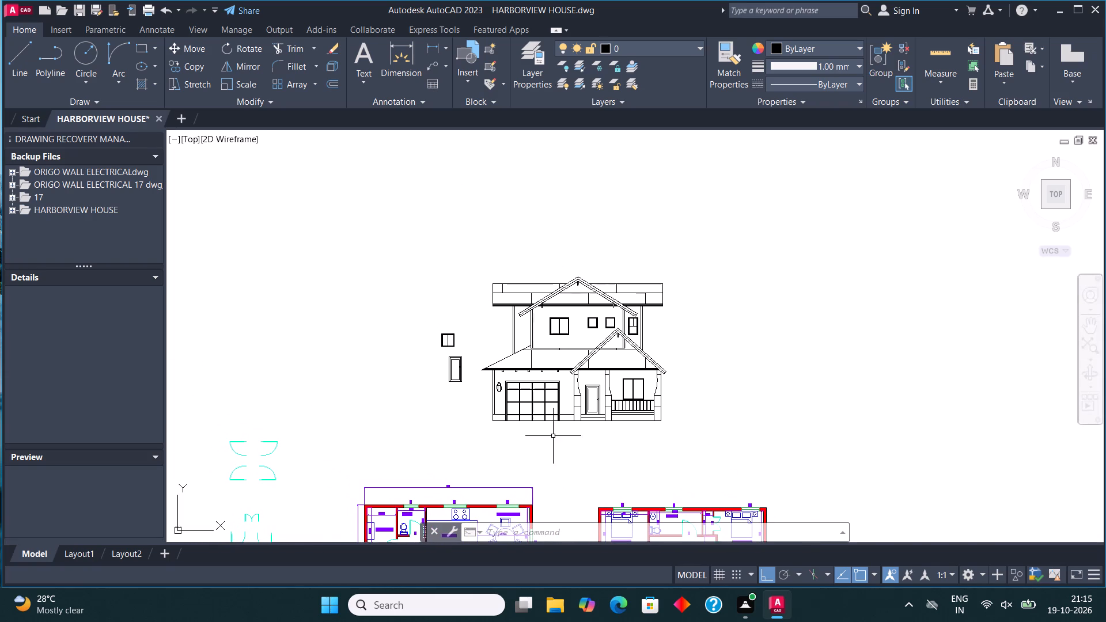
pyautogui.scroll(3, 628, 344)
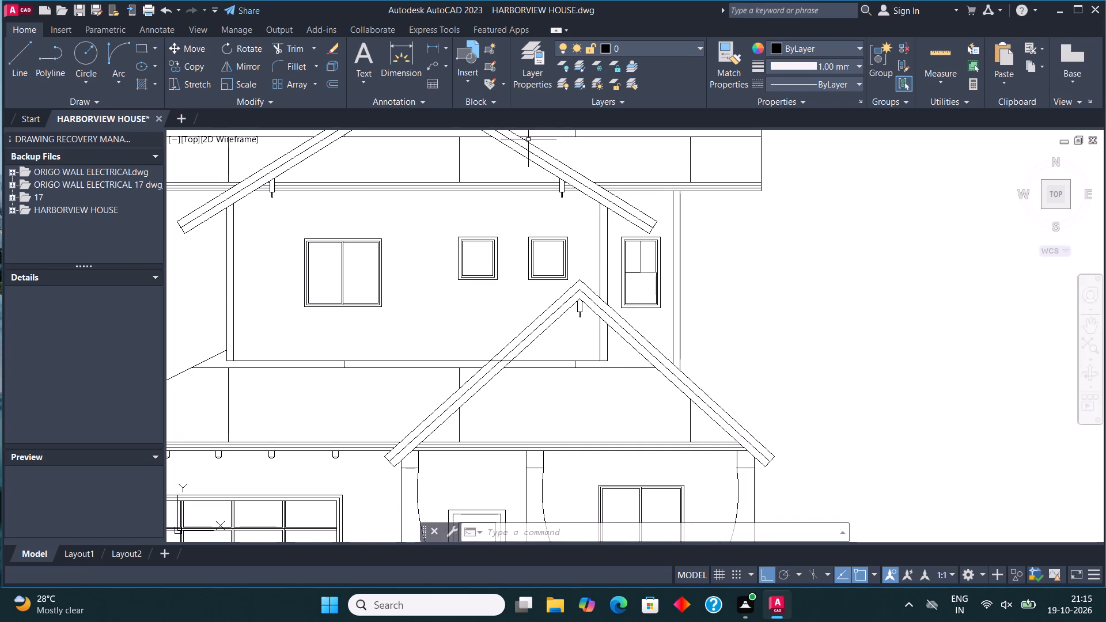
pyautogui.click(296, 44)
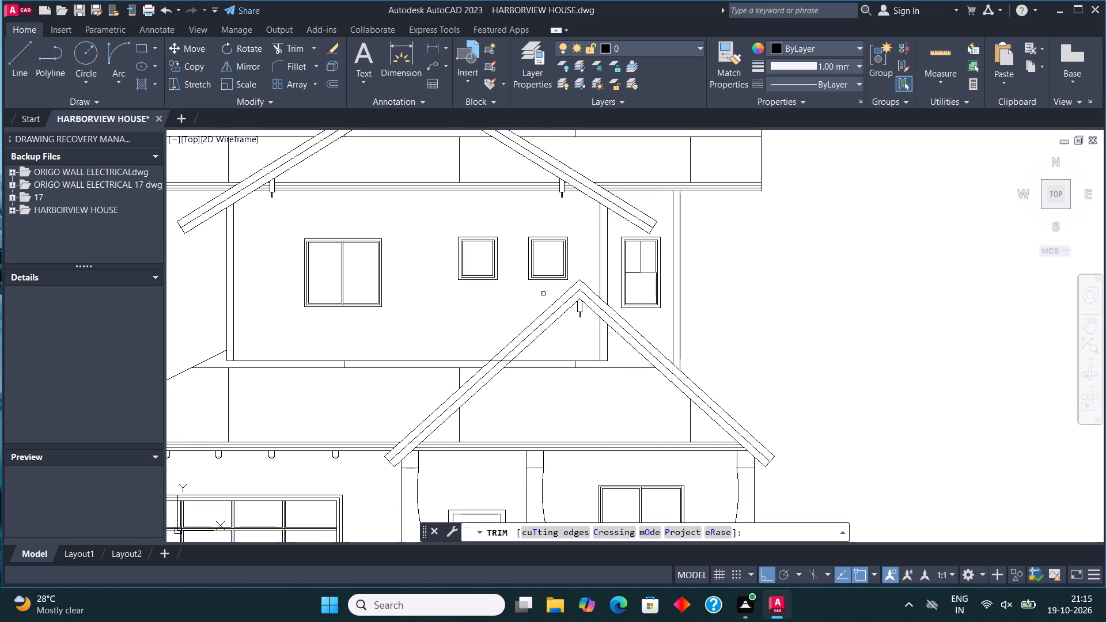
pyautogui.moveTo(573, 348); pyautogui.dragTo(569, 396)
pyautogui.moveTo(576, 355); pyautogui.dragTo(577, 386)
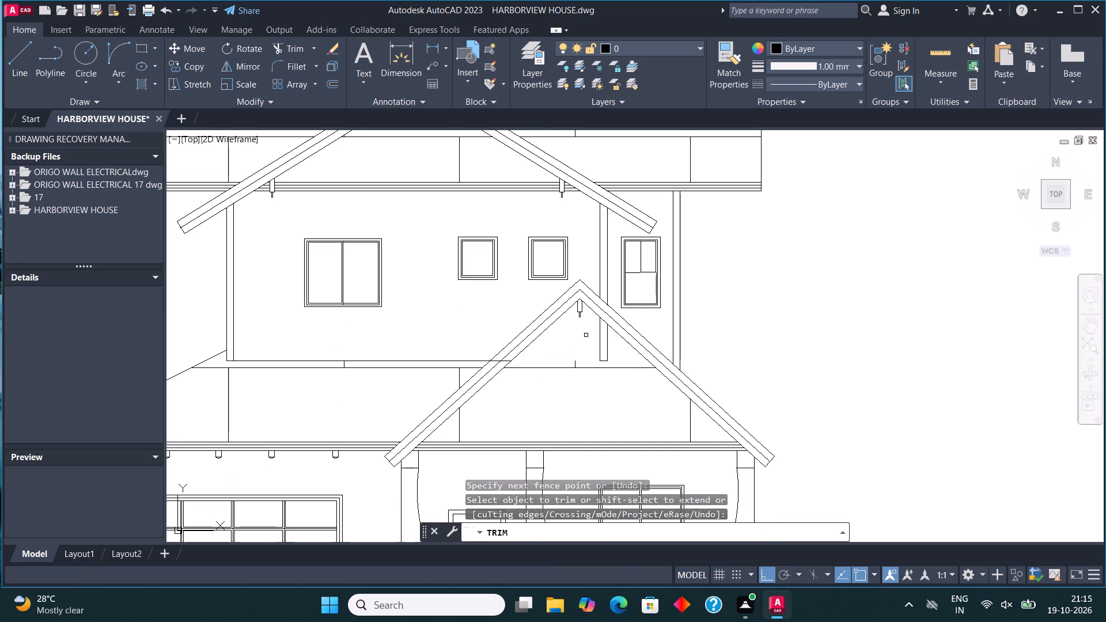
pyautogui.moveTo(600, 344); pyautogui.dragTo(621, 386)
pyautogui.moveTo(600, 343); pyautogui.dragTo(616, 397)
pyautogui.moveTo(608, 356); pyautogui.dragTo(600, 384)
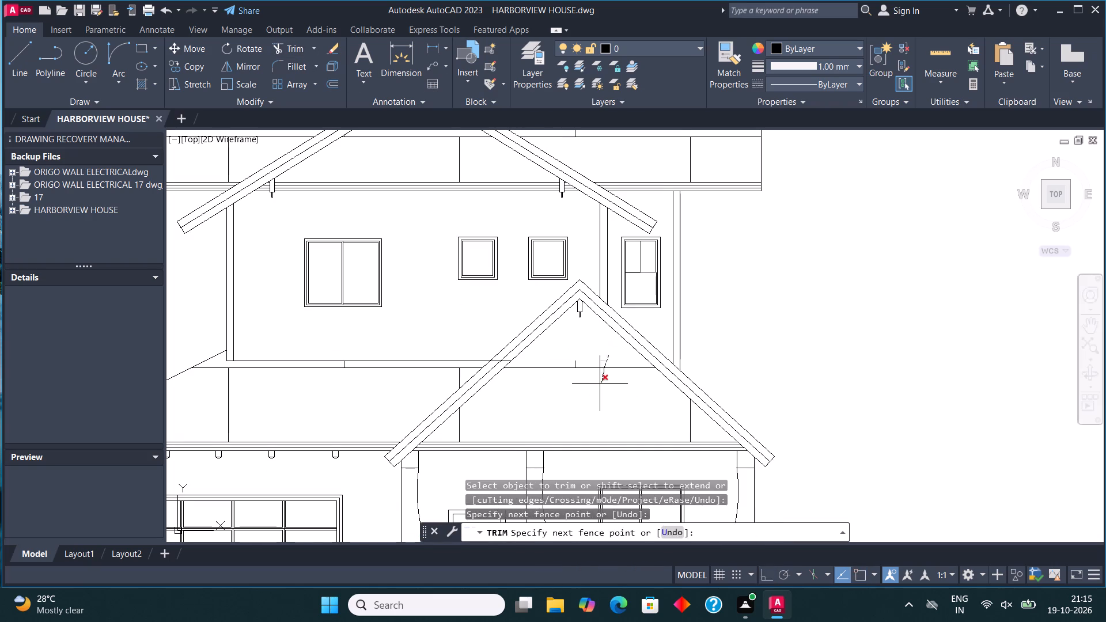
pyautogui.click(573, 365)
pyautogui.click(604, 383)
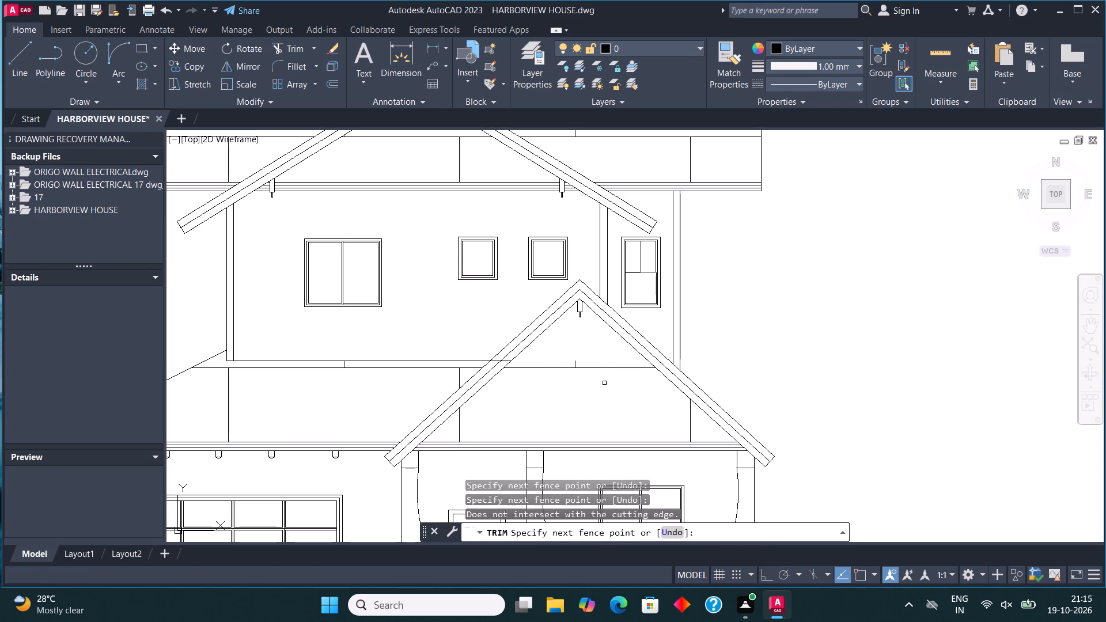
pyautogui.press('Escape')
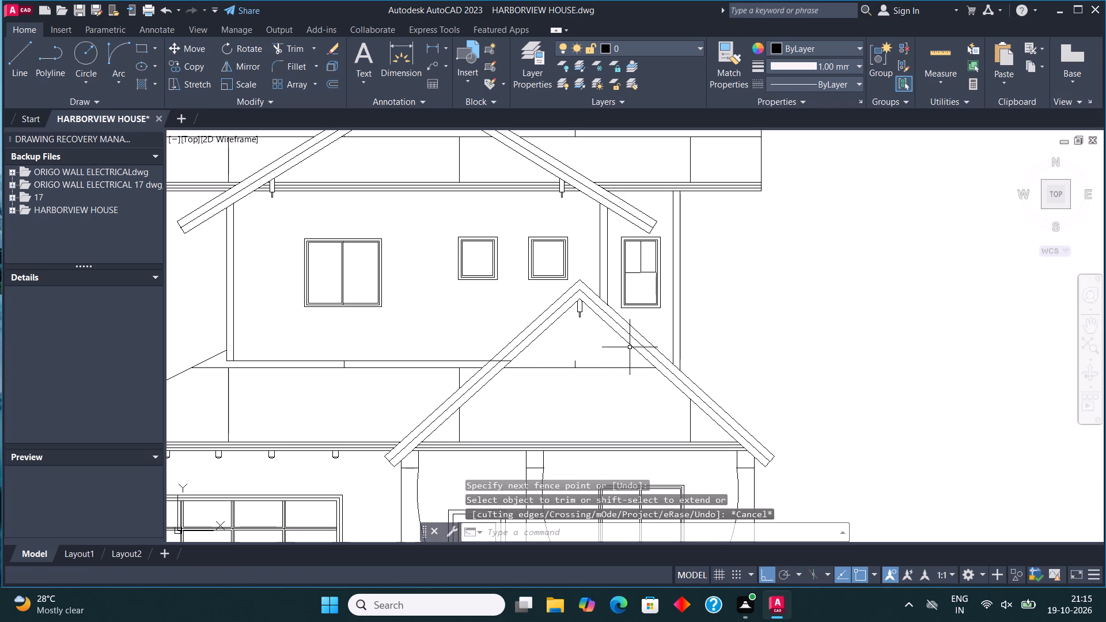
# Delete the AR-B816 brick hatch from the elevation.
pyautogui.click(589, 367)
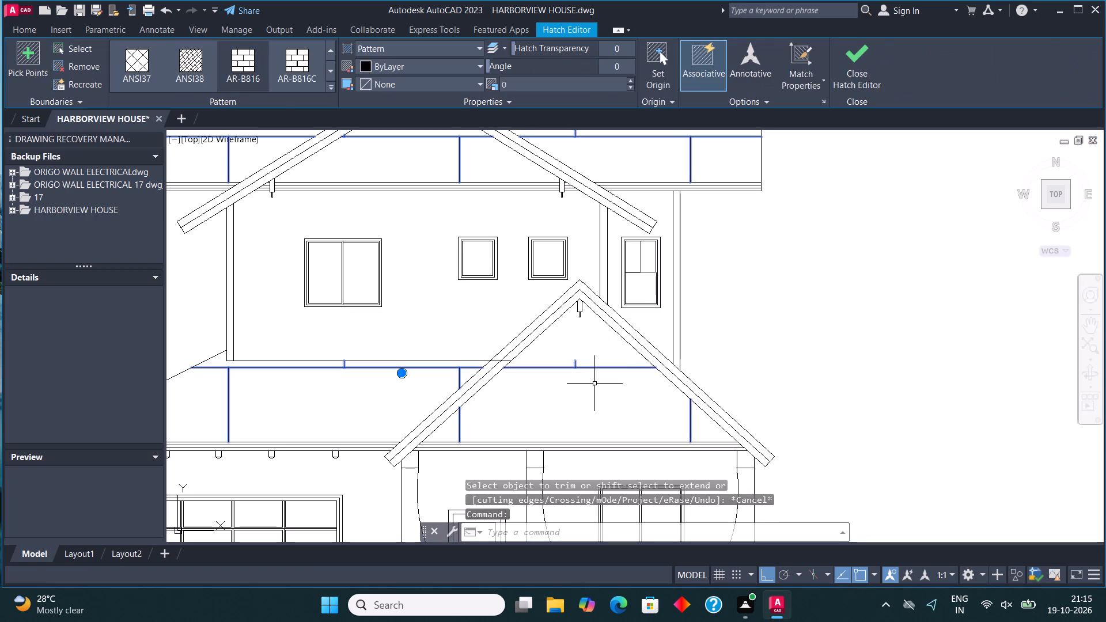
pyautogui.press('Delete')
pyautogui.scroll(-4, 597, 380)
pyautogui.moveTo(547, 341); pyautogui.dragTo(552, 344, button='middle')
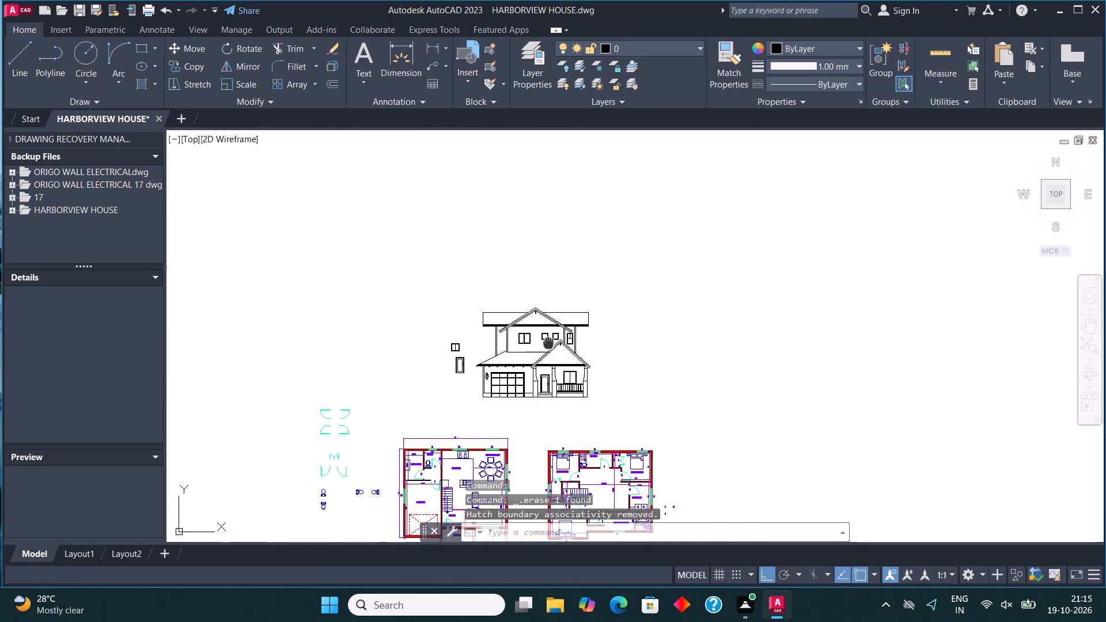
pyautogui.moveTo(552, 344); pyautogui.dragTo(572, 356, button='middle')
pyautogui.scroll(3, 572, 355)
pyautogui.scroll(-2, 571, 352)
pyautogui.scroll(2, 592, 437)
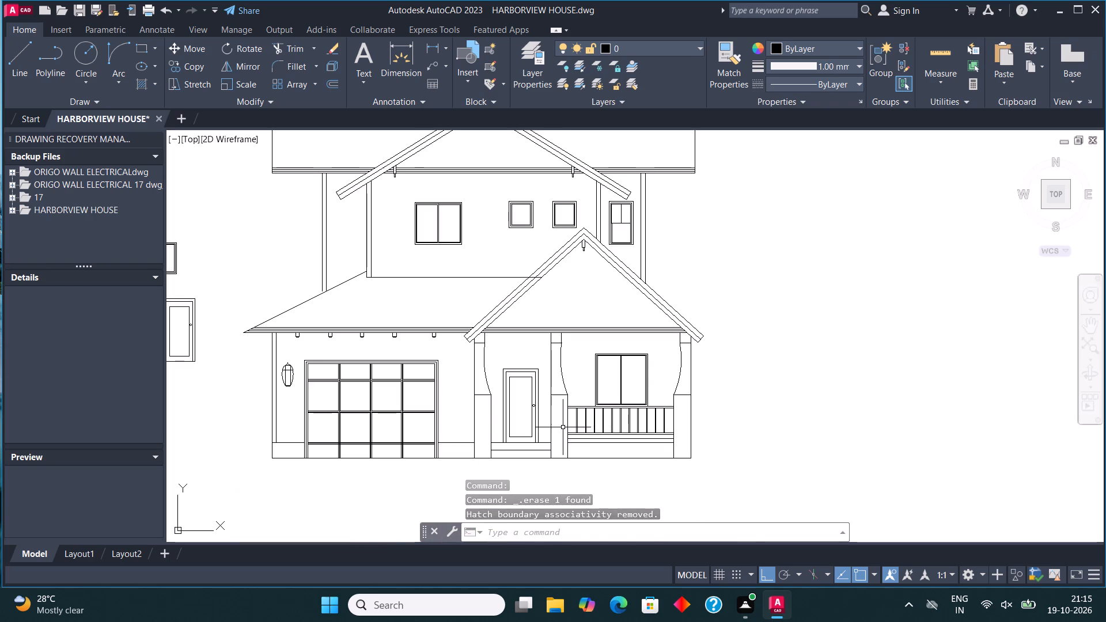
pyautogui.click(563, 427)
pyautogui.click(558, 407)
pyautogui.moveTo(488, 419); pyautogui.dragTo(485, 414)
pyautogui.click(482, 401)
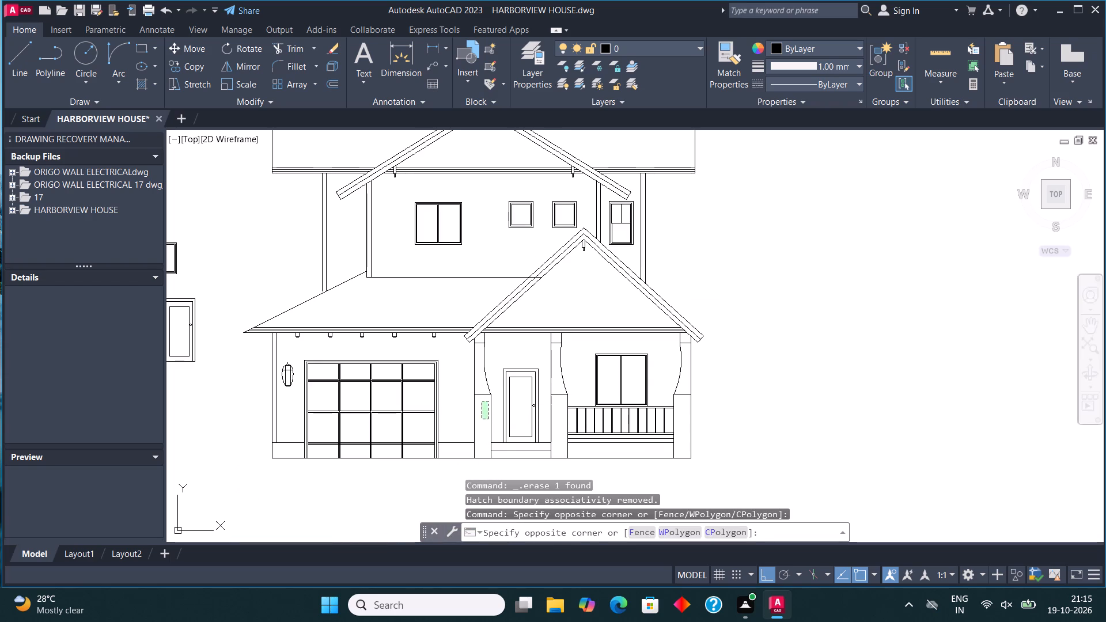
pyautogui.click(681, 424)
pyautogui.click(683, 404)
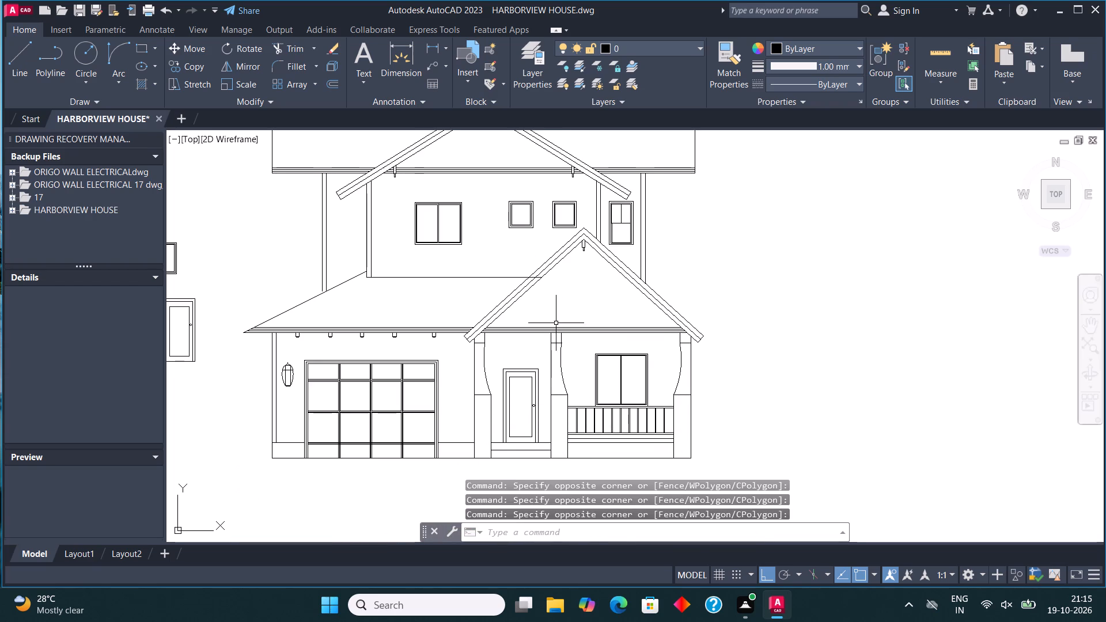
# Hatch the main roof area left of the upper gable with the ANSI38 pattern at scale 1.
pyautogui.scroll(-1, 550, 385)
pyautogui.moveTo(550, 347); pyautogui.dragTo(546, 386, button='middle')
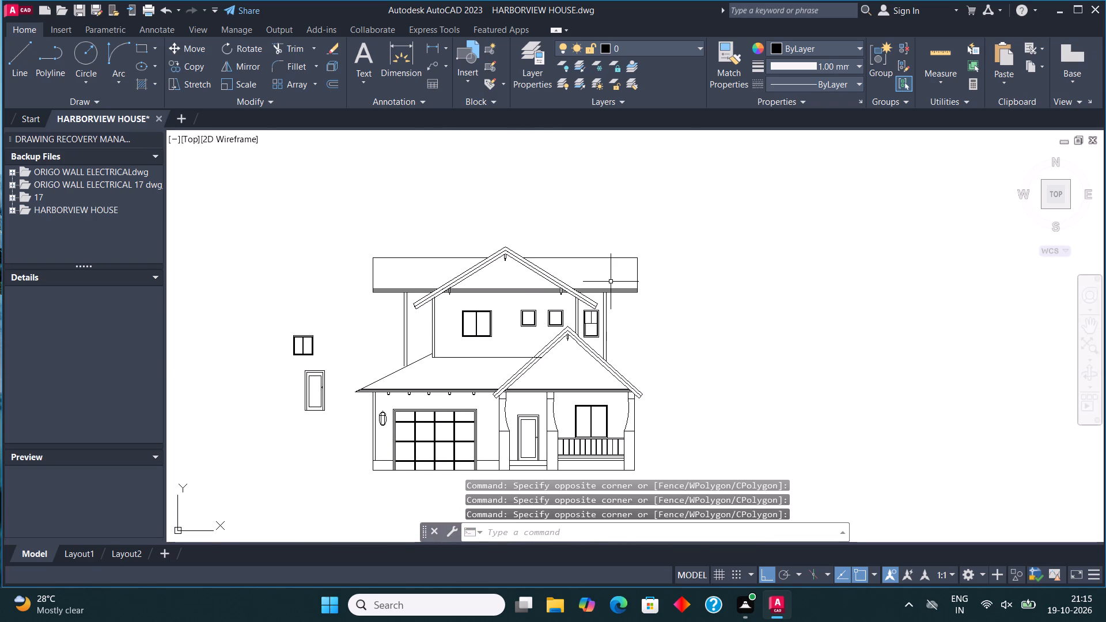
pyautogui.press('h')
pyautogui.press('Return')
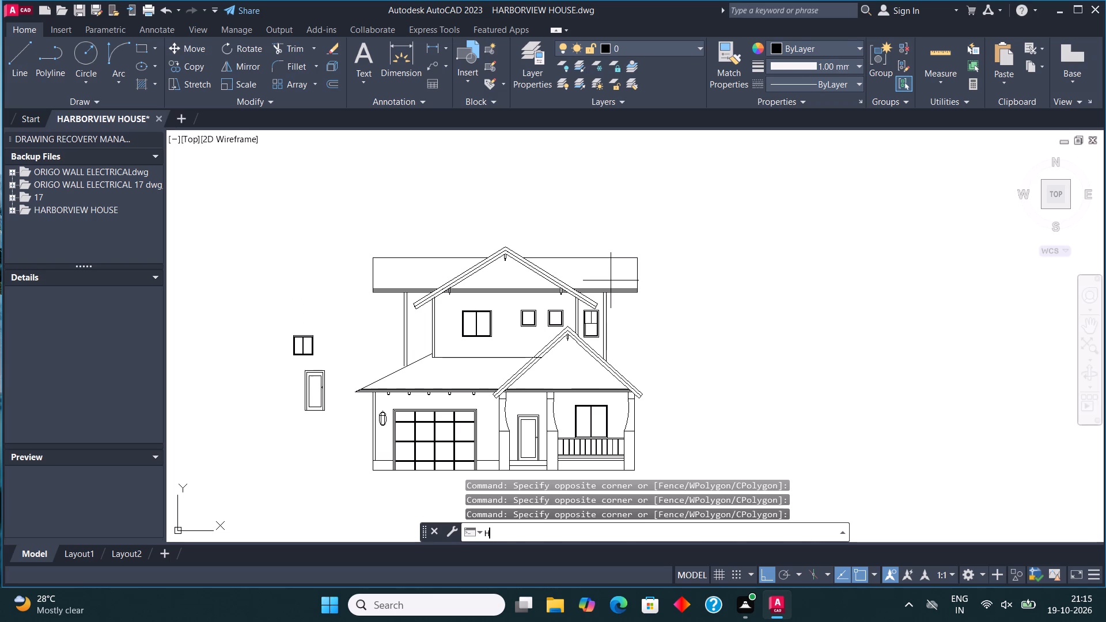
pyautogui.click(230, 63)
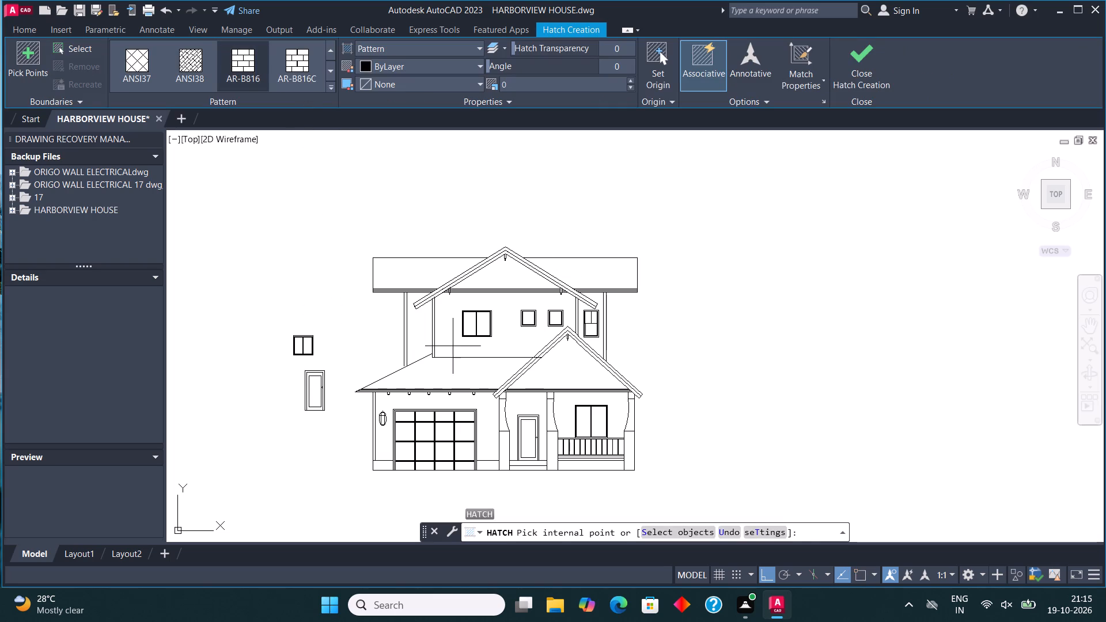
pyautogui.click(406, 261)
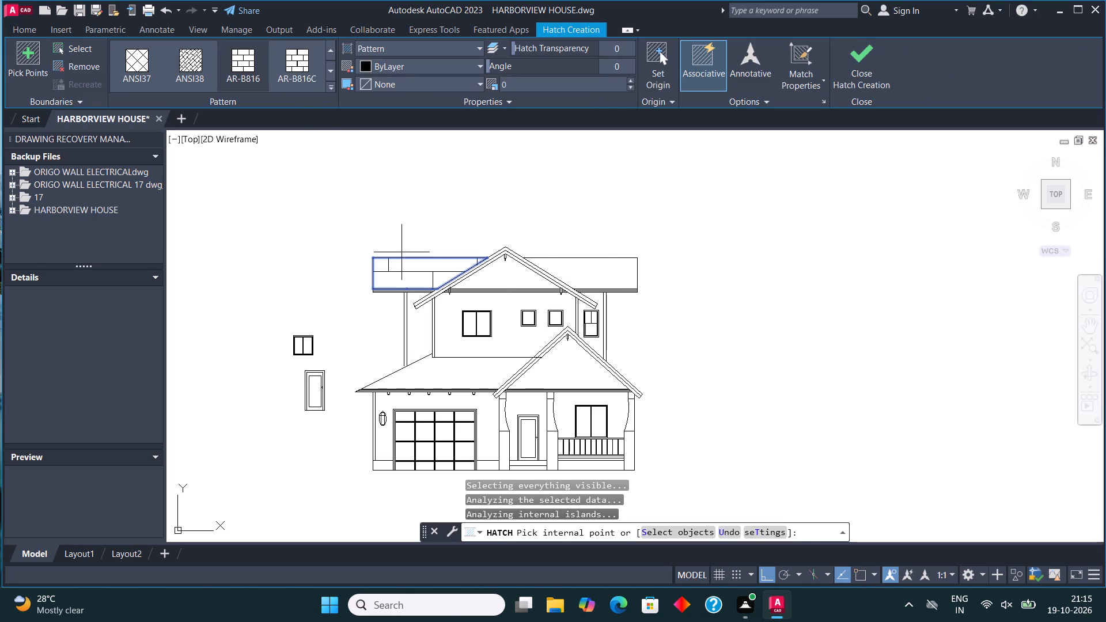
pyautogui.click(199, 69)
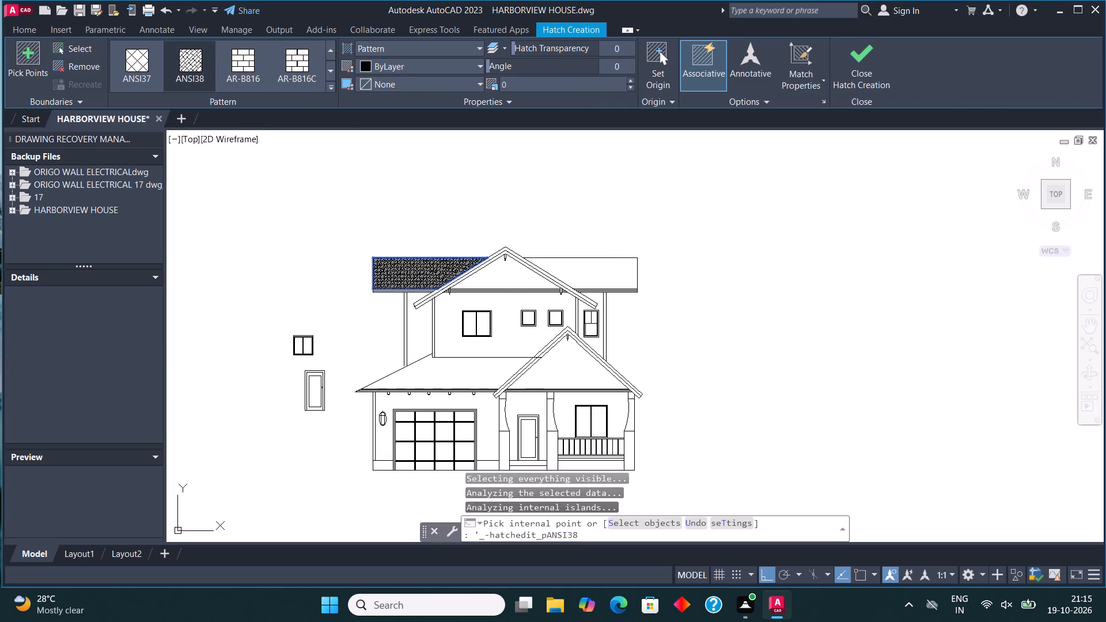
pyautogui.scroll(4, 413, 266)
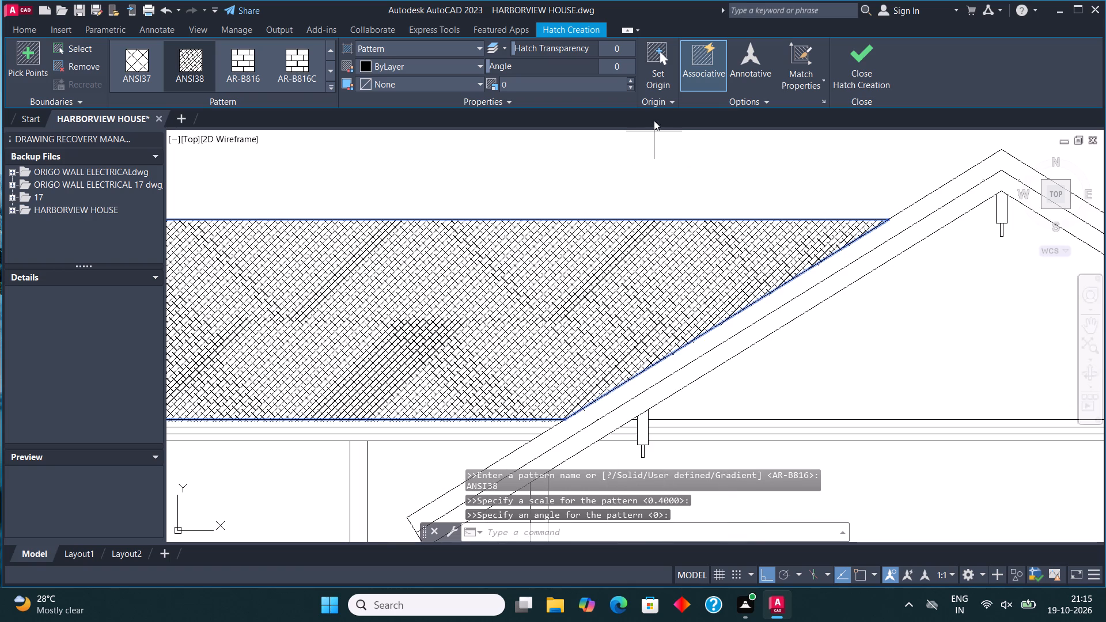
pyautogui.click(632, 79)
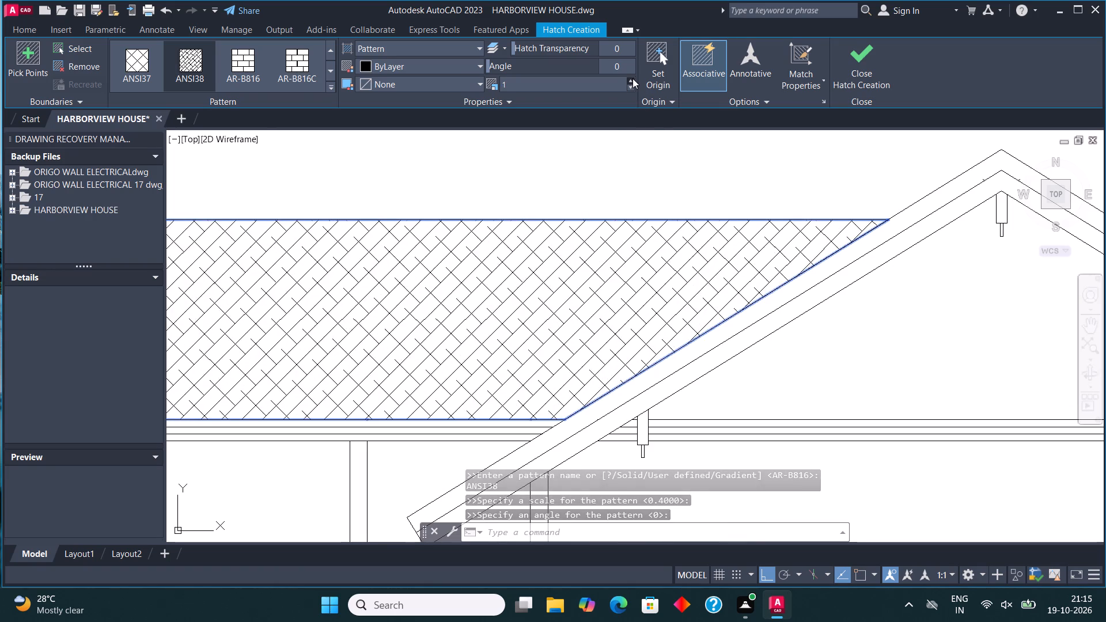
pyautogui.click(628, 79)
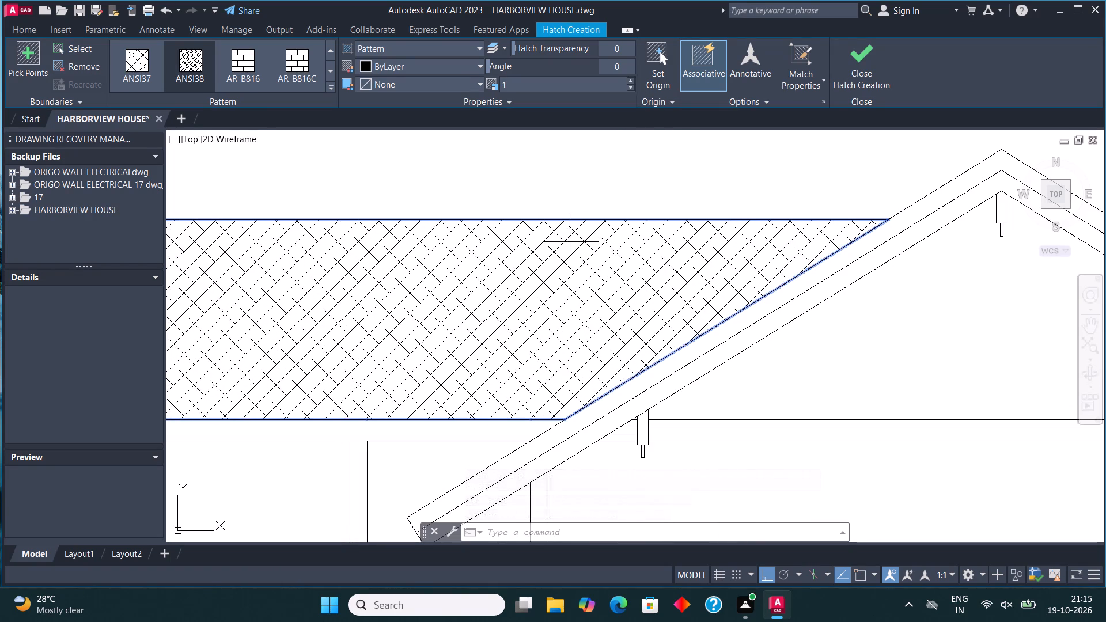
# Add the upper gable's interior, the main roof area right of it and the porch gable's interior to the hatch.
pyautogui.scroll(-3, 406, 347)
pyautogui.click(533, 347)
pyautogui.click(674, 346)
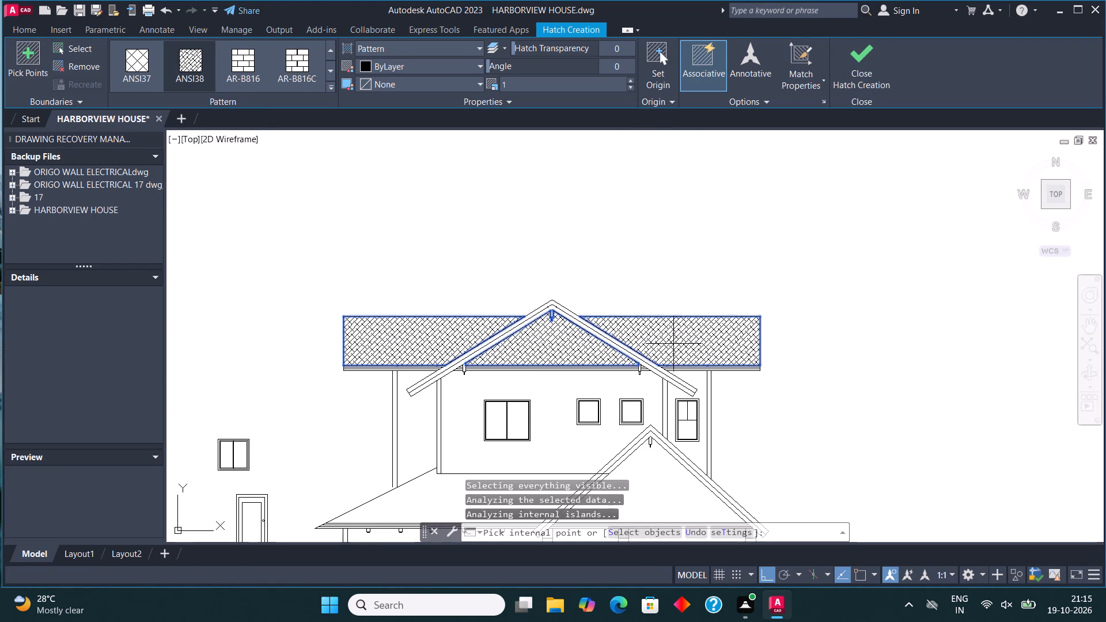
pyautogui.scroll(-1, 648, 326)
pyautogui.scroll(1, 652, 418)
pyautogui.click(652, 418)
# Add the bases of the three porch columns to the hatch.
pyautogui.scroll(-2, 636, 365)
pyautogui.scroll(3, 647, 437)
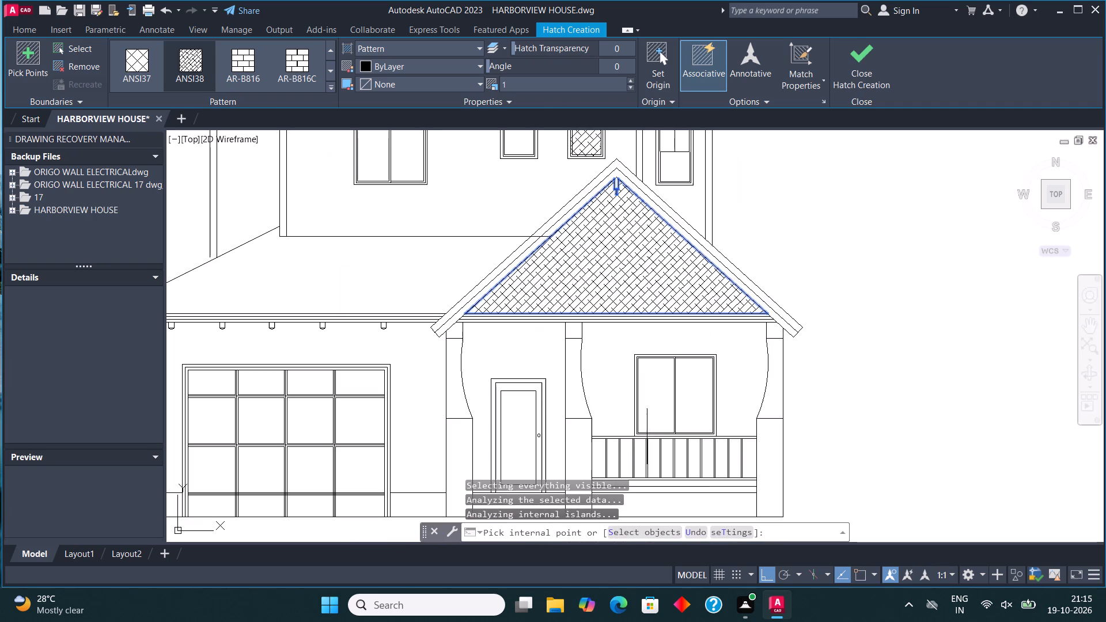
pyautogui.click(588, 433)
pyautogui.click(463, 435)
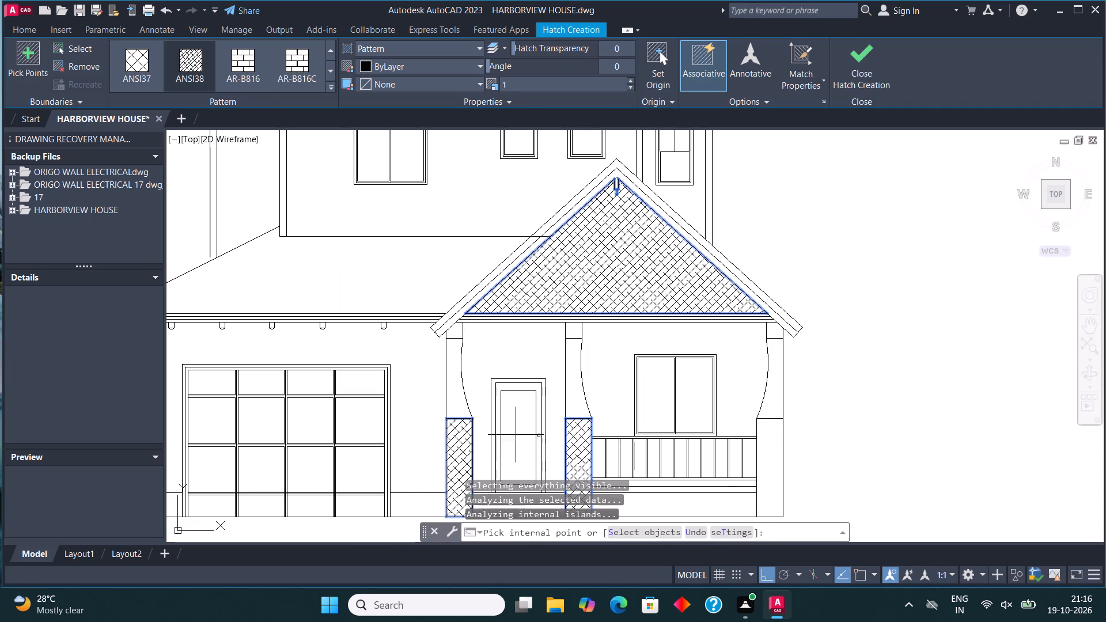
pyautogui.click(779, 467)
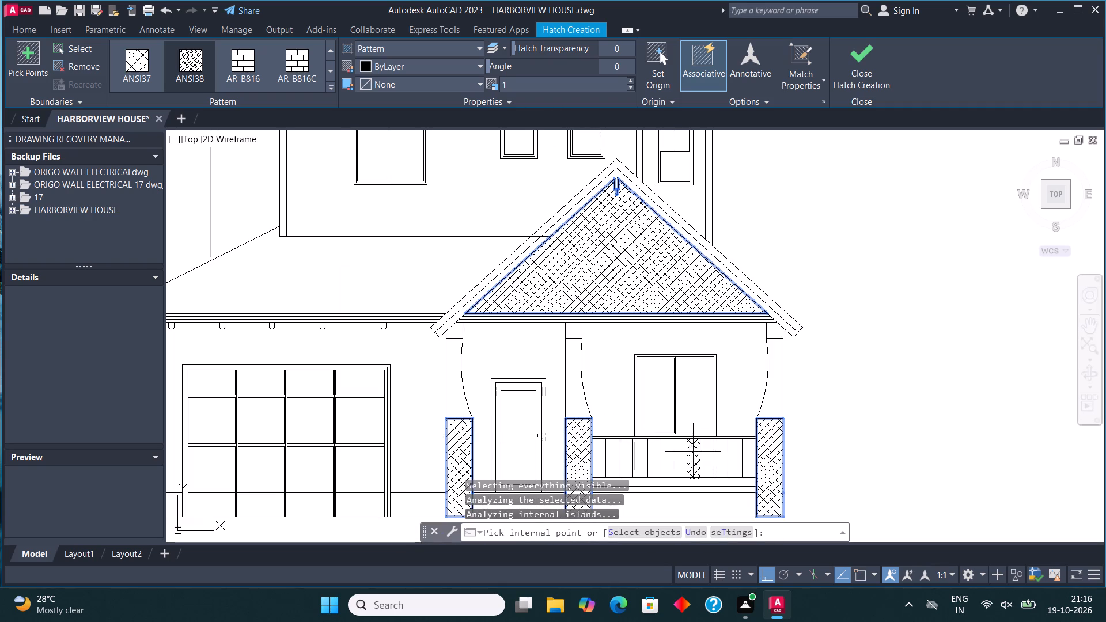
# Add the lower roof over the garage to the hatch.
pyautogui.scroll(-2, 694, 422)
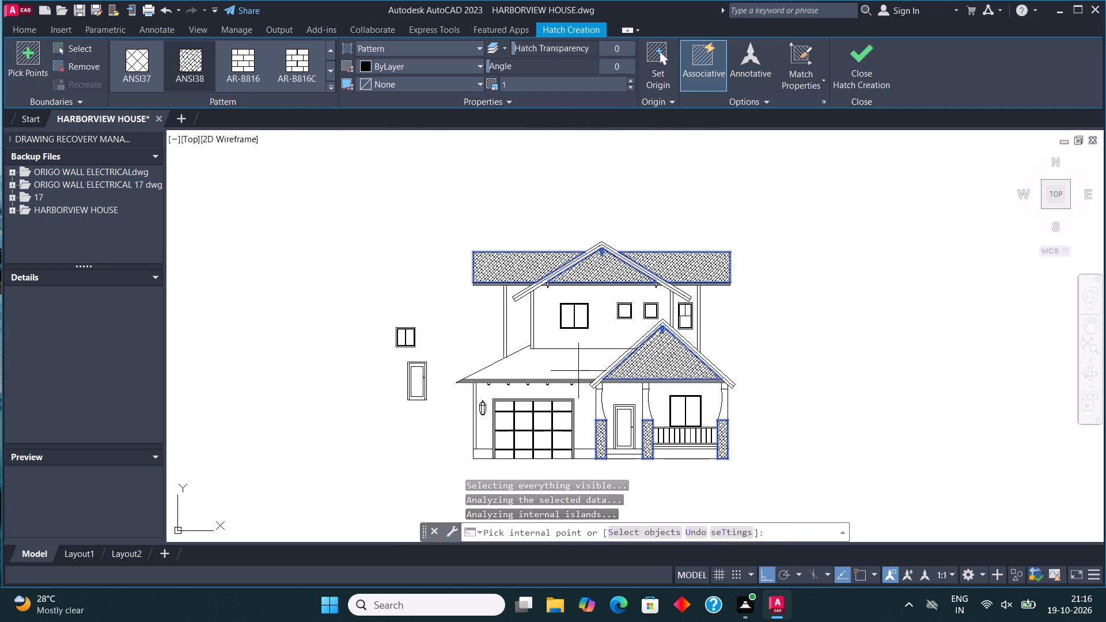
pyautogui.click(578, 371)
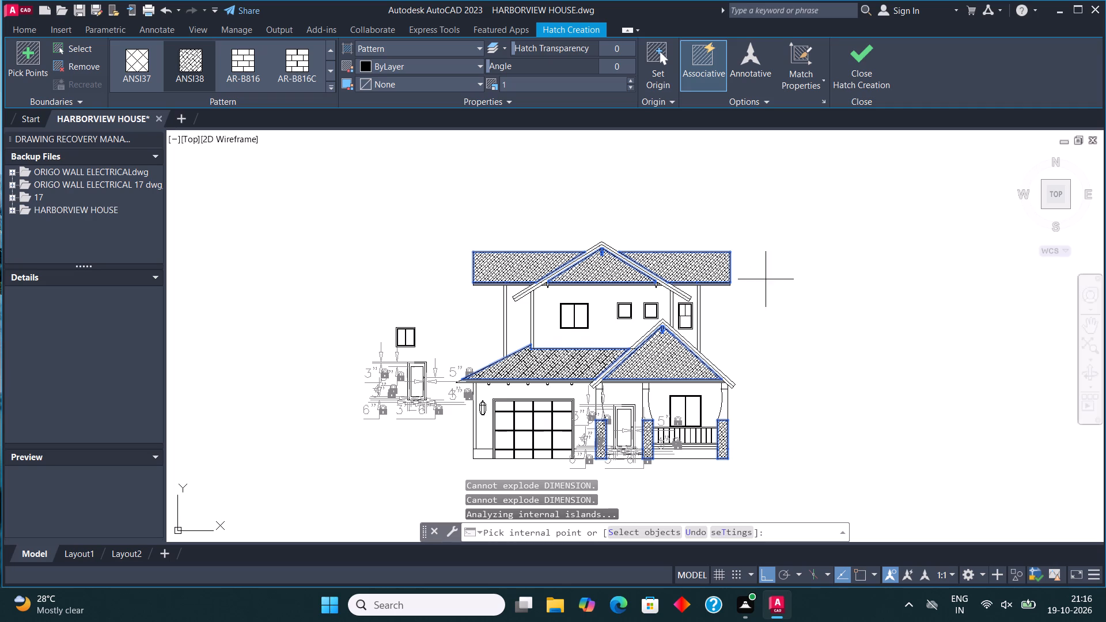
# Finish the ANSI38 hatch on the roofs, gables and porch column bases.
pyautogui.click(849, 60)
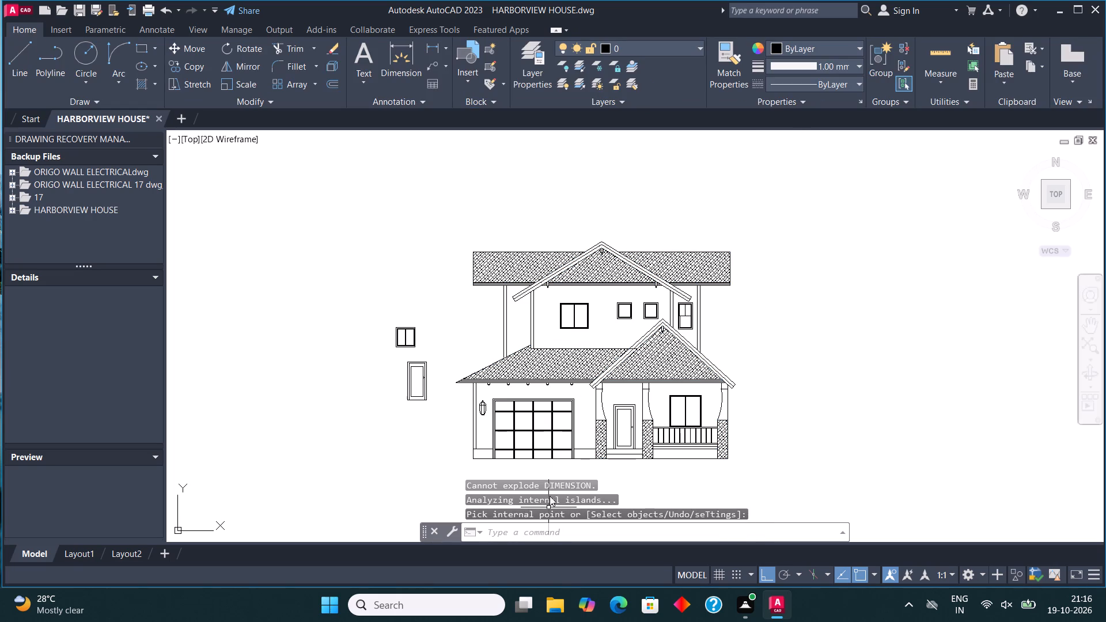
# Hatch the central upper-storey wall around its windows with the dash-dot ACAD_ISO line pattern at scale 2.
pyautogui.scroll(1, 542, 435)
pyautogui.scroll(2, 621, 248)
pyautogui.moveTo(619, 246); pyautogui.dragTo(579, 297, button='middle')
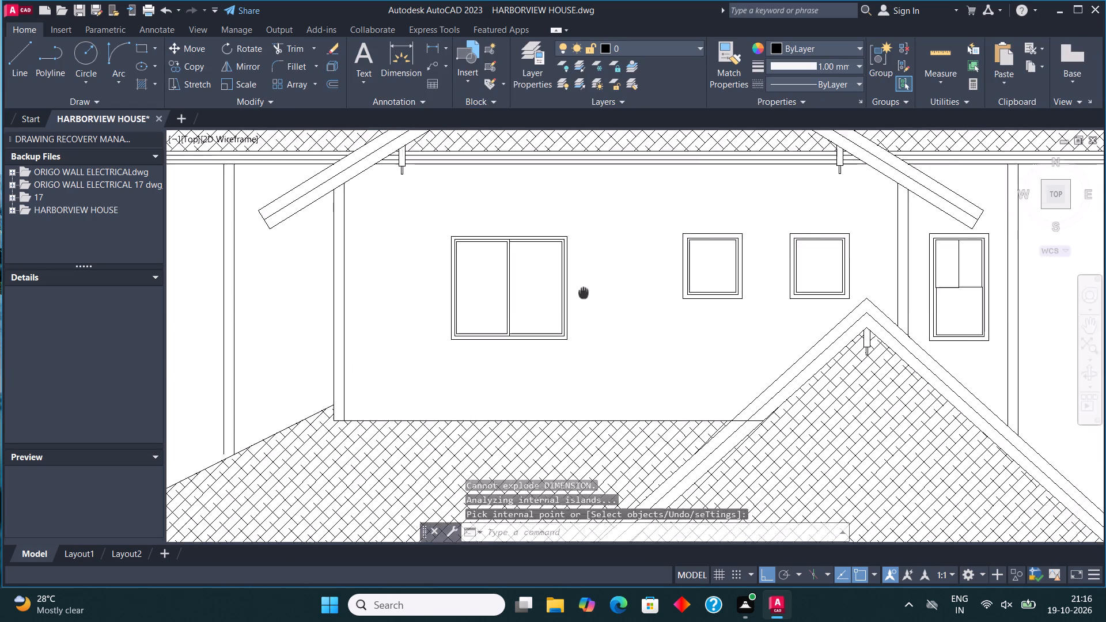
pyautogui.moveTo(579, 297); pyautogui.dragTo(541, 354, button='middle')
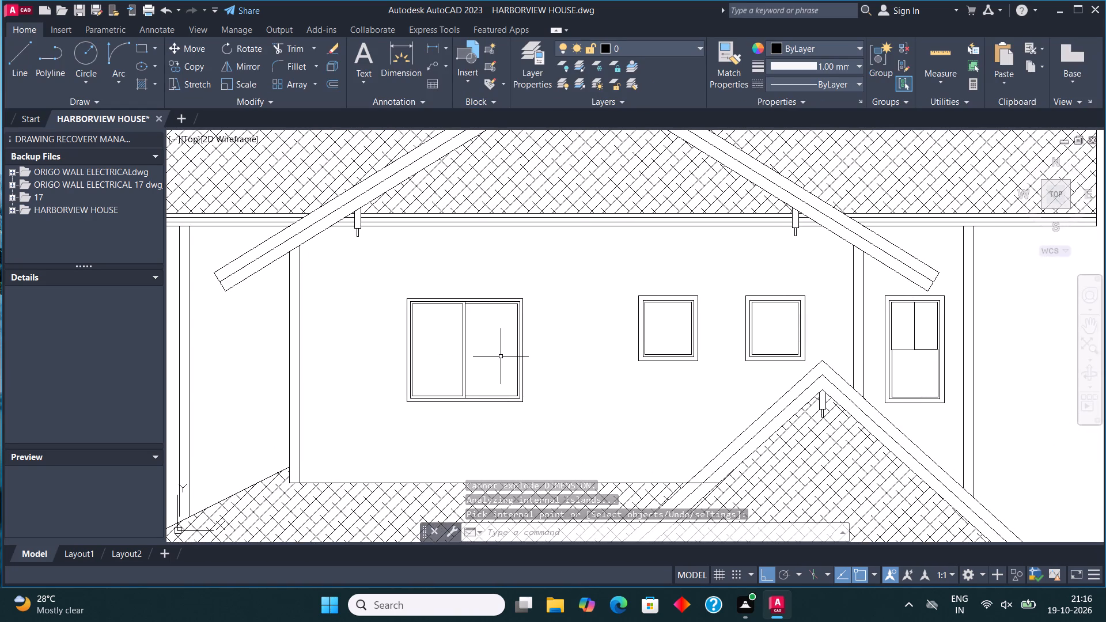
pyautogui.press('h')
pyautogui.press('Return')
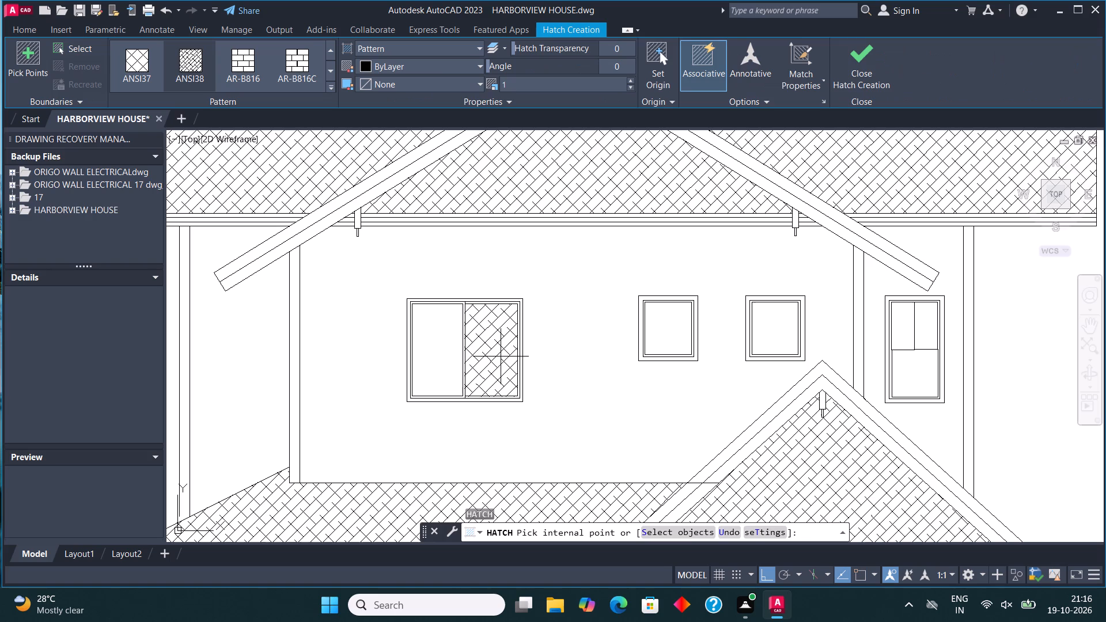
pyautogui.doubleClick(327, 48)
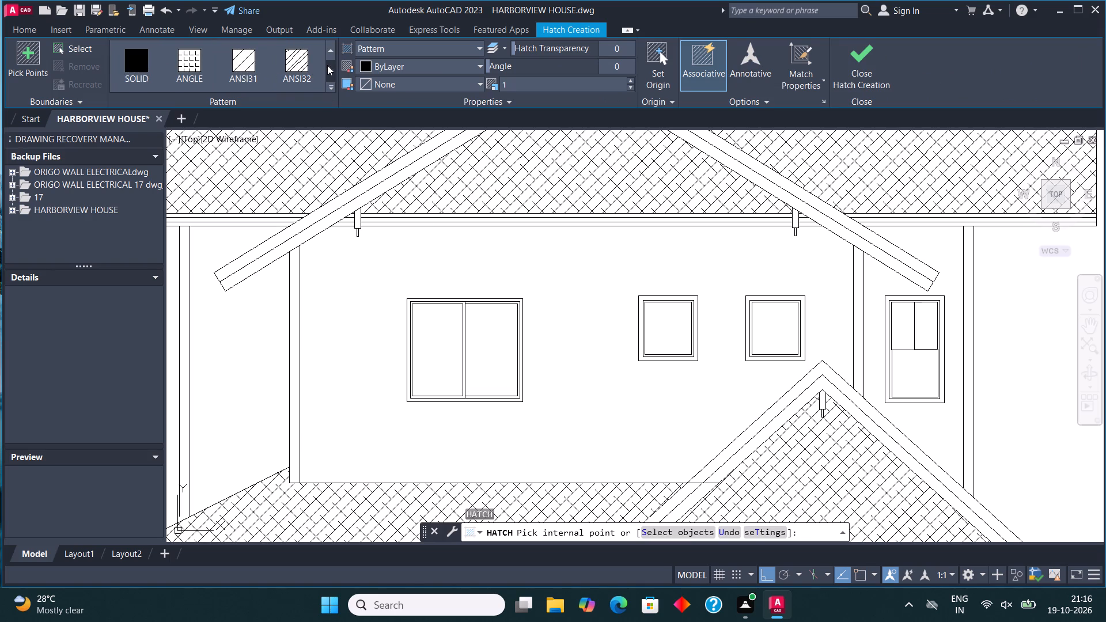
pyautogui.tripleClick(327, 65)
pyautogui.click(327, 64)
pyautogui.click(329, 65)
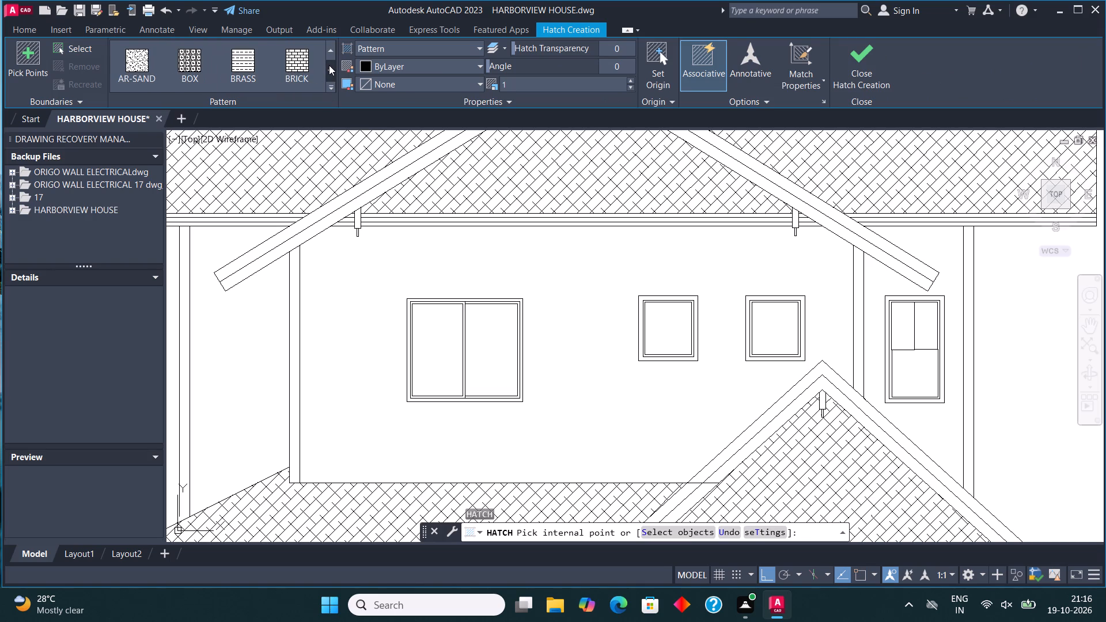
pyautogui.click(329, 65)
pyautogui.click(329, 65)
pyautogui.click(329, 65)
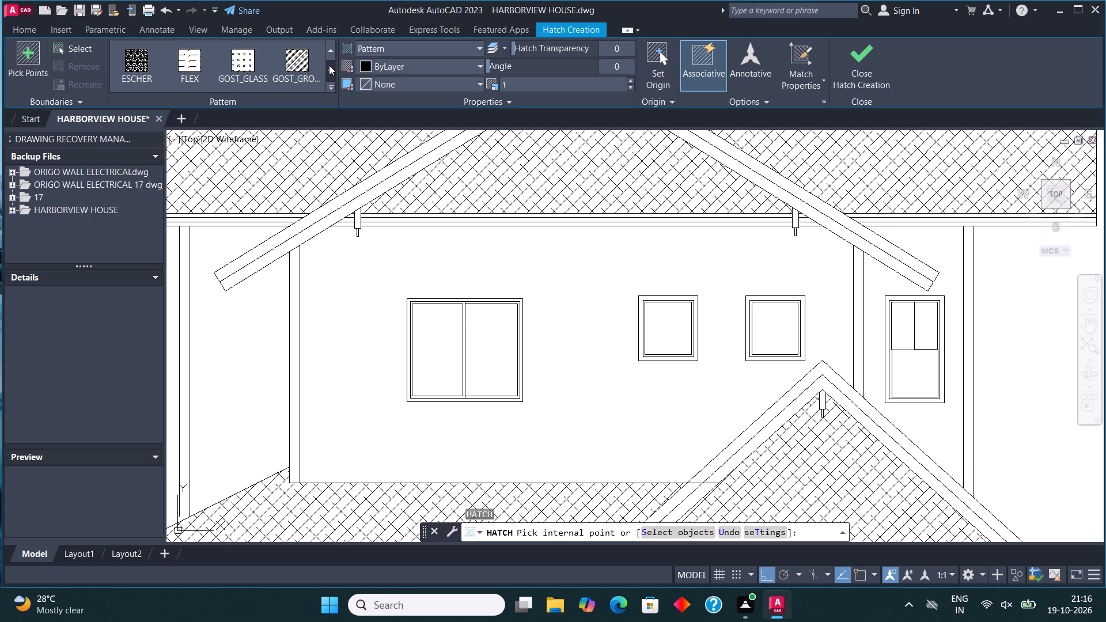
pyautogui.click(329, 65)
pyautogui.click(329, 65)
pyautogui.click(329, 67)
pyautogui.click(329, 67)
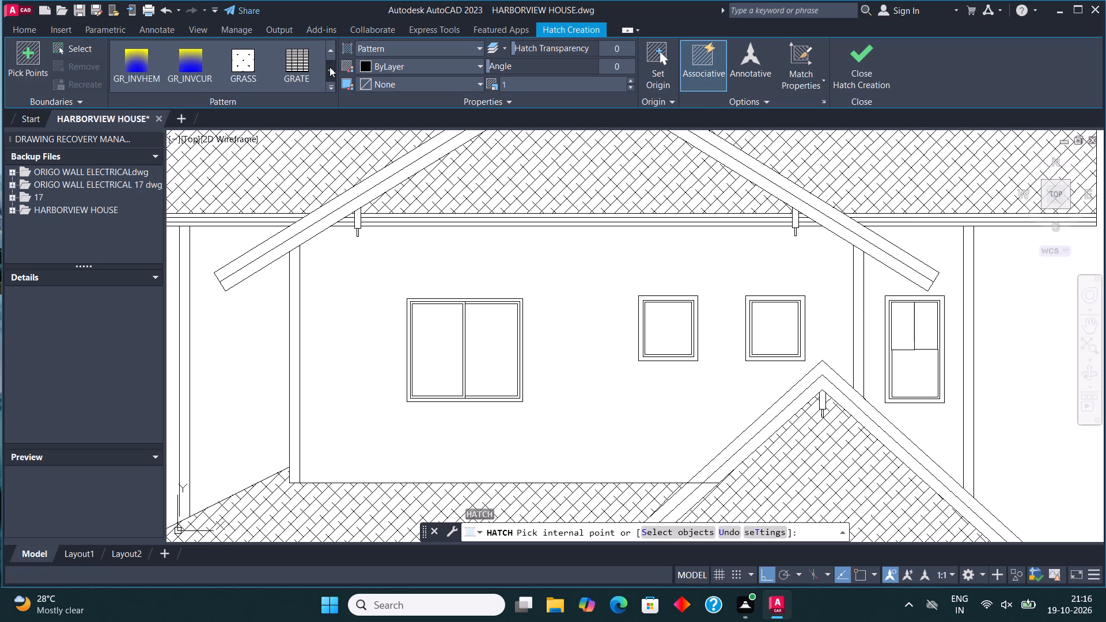
pyautogui.click(331, 69)
pyautogui.click(304, 59)
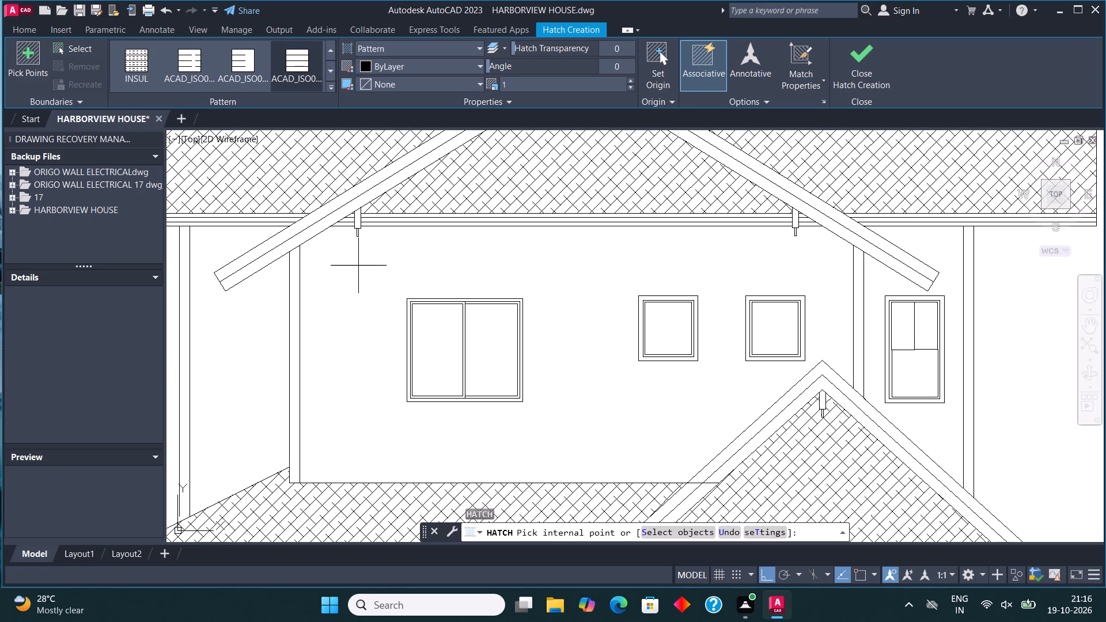
pyautogui.click(355, 295)
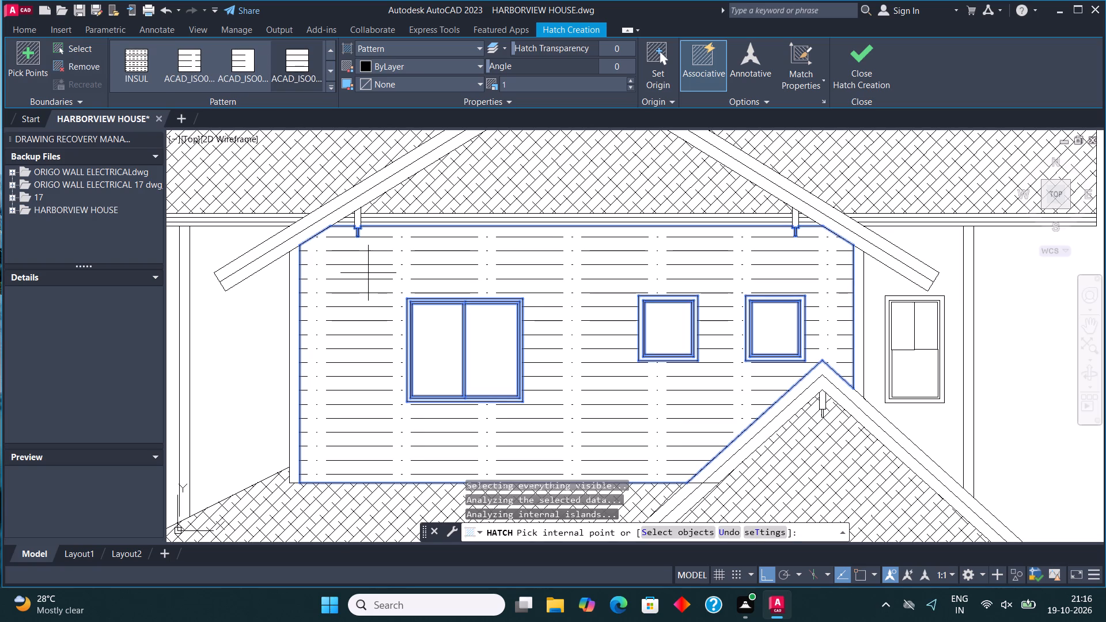
pyautogui.doubleClick(628, 77)
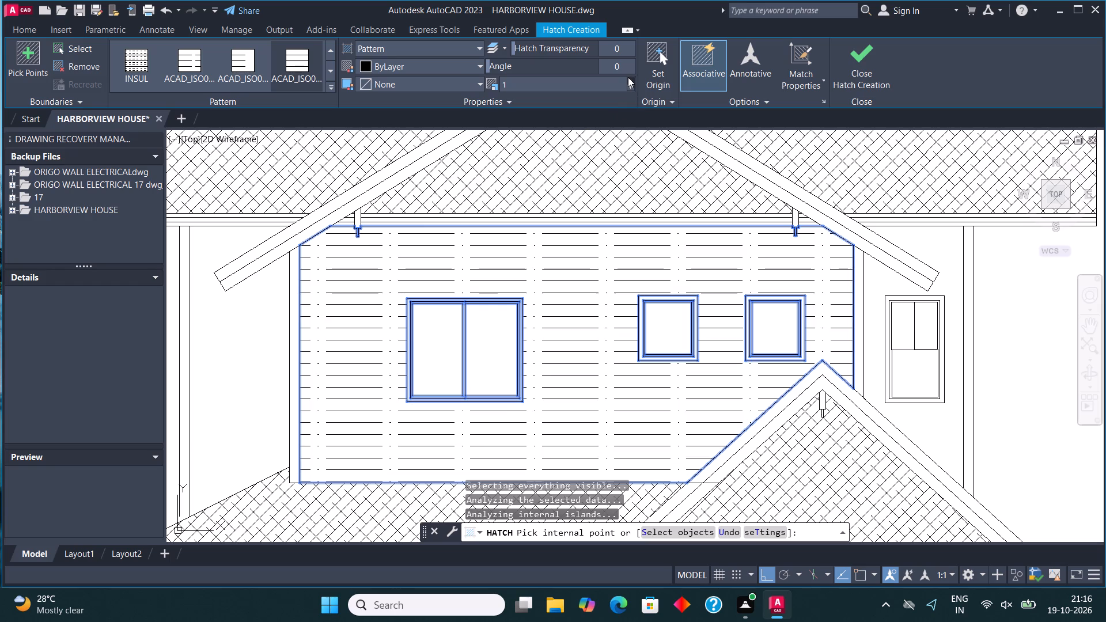
pyautogui.click(630, 77)
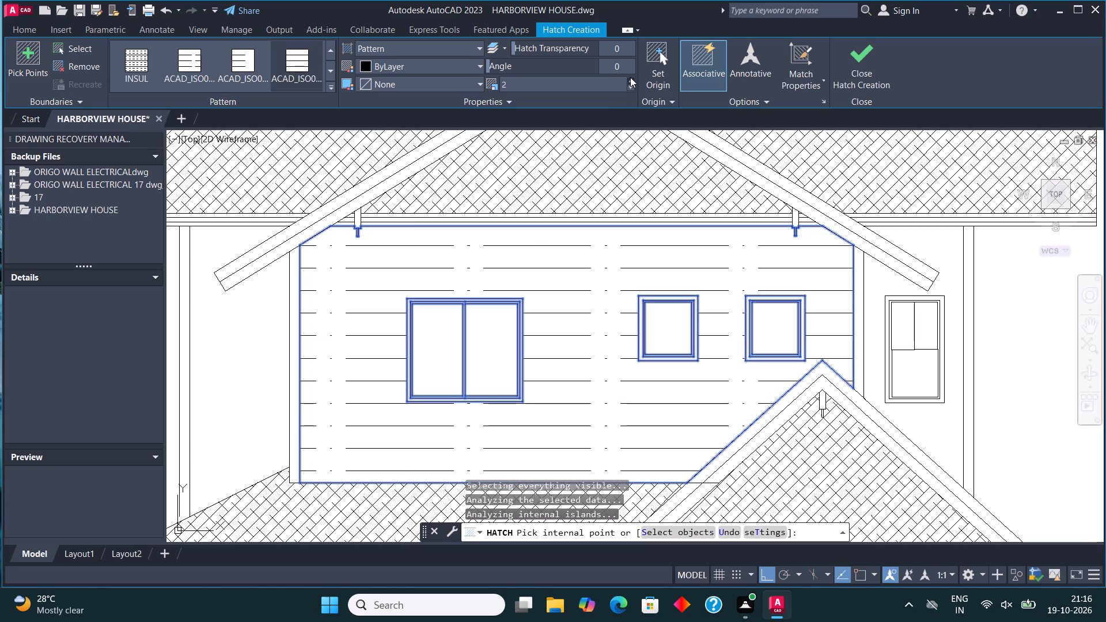
# Add the garage wall, the wall around the front door and the wall around the porch window to the hatch.
pyautogui.scroll(-3, 554, 256)
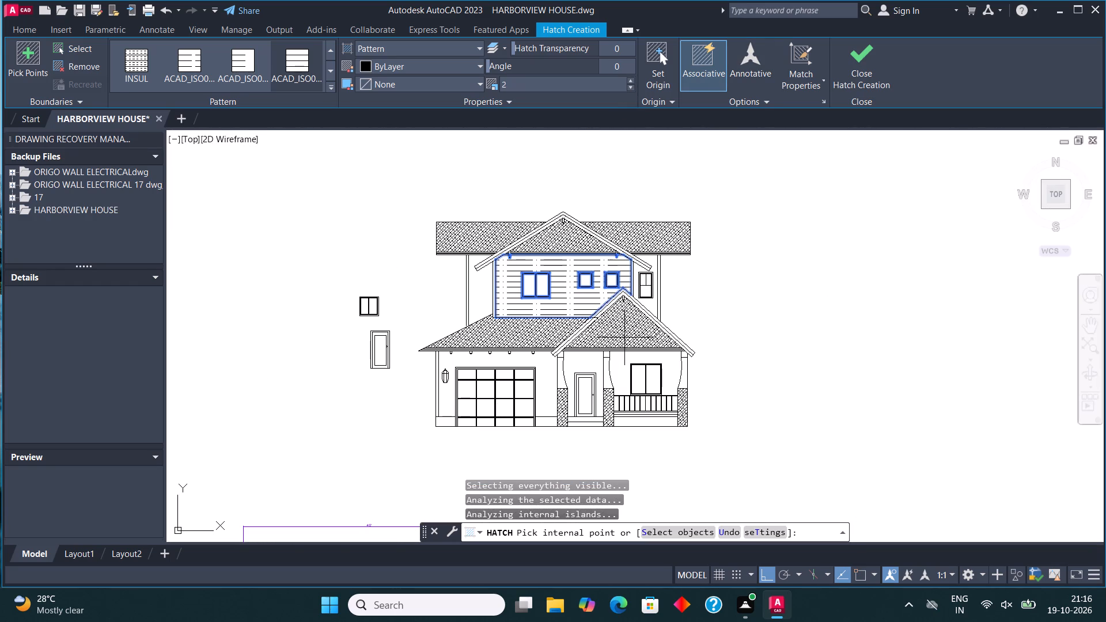
pyautogui.scroll(1, 573, 390)
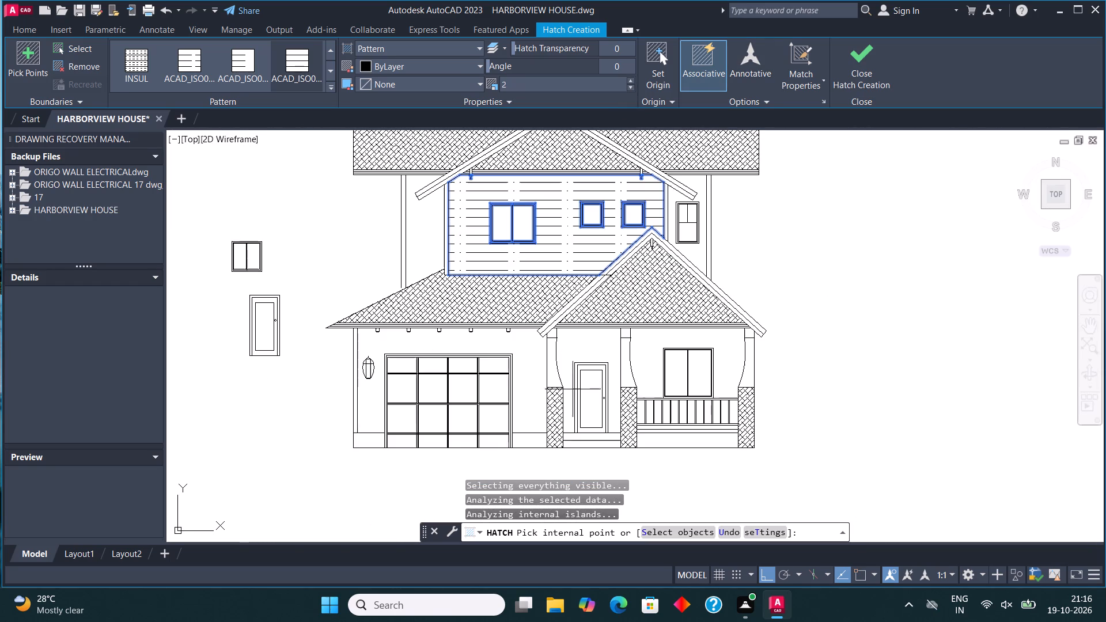
pyautogui.click(535, 377)
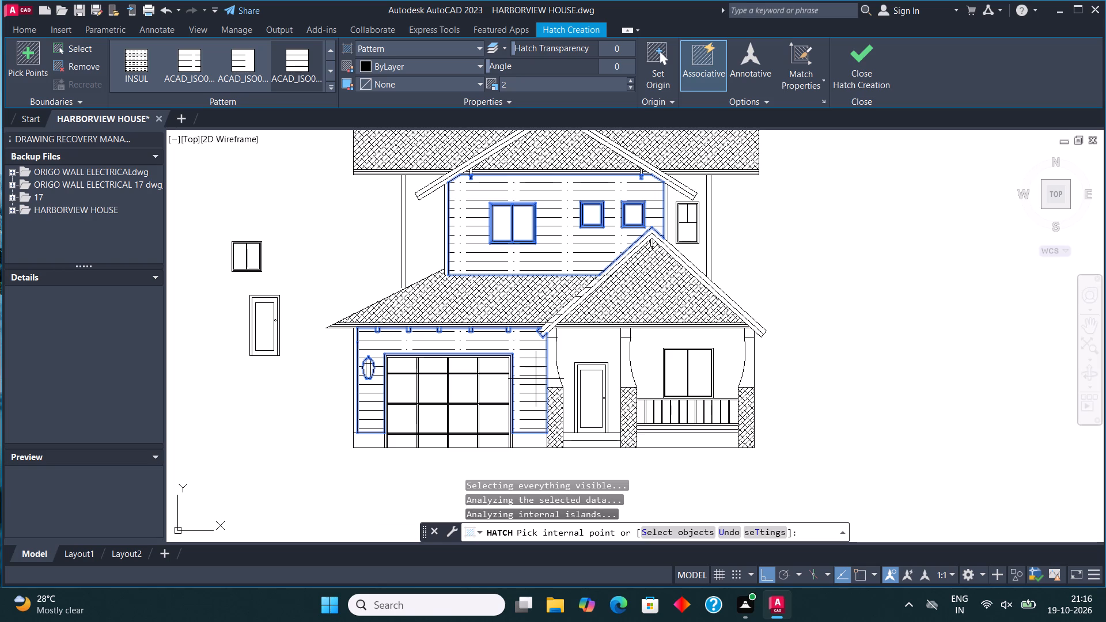
pyautogui.click(609, 348)
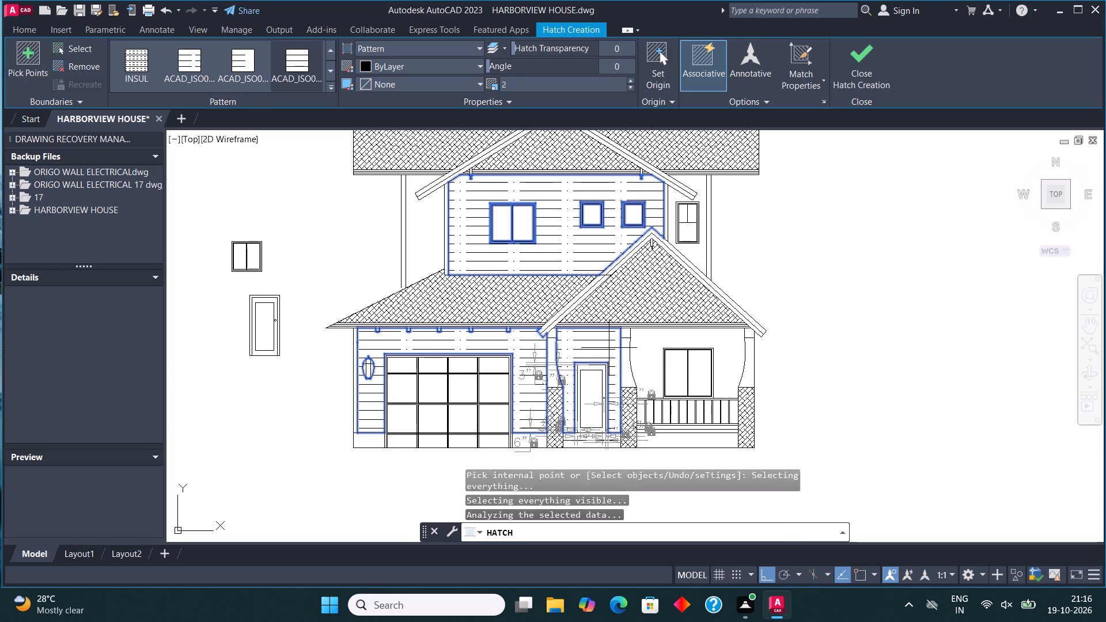
pyautogui.click(638, 353)
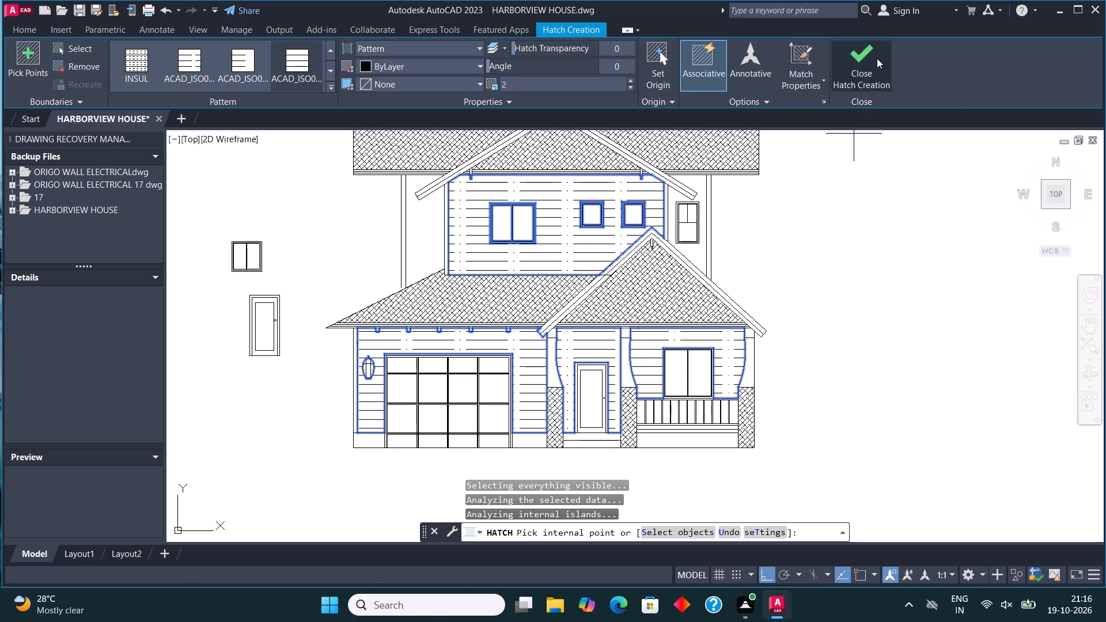
pyautogui.click(877, 58)
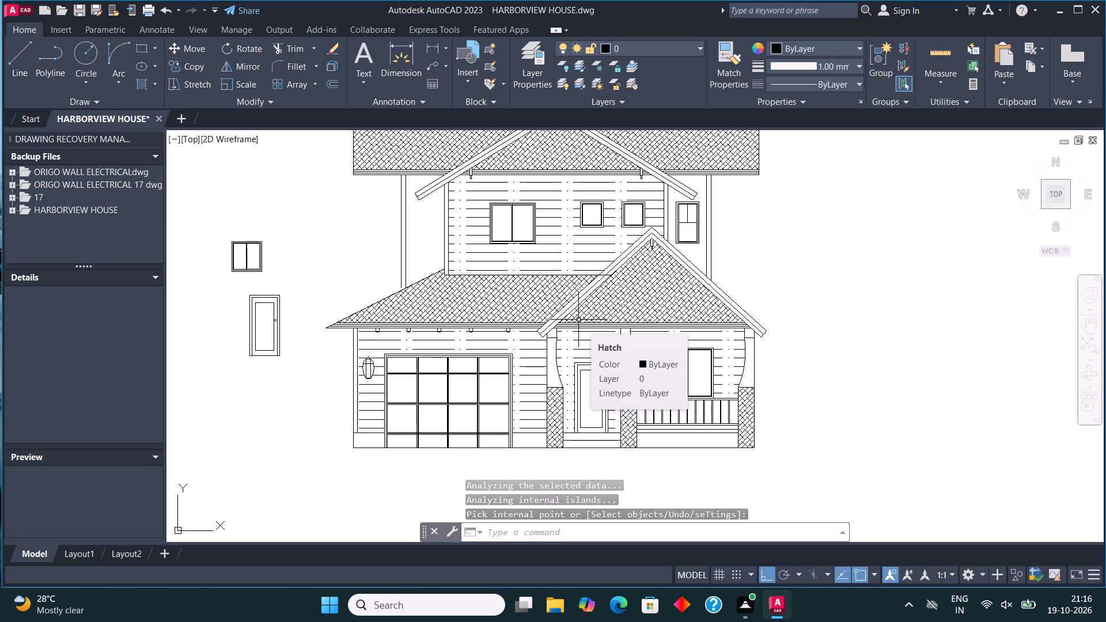
# Hatch the narrow upper-storey walls on both sides of the central wall with the same ACAD_ISO pattern at scale 2.
pyautogui.scroll(1, 441, 219)
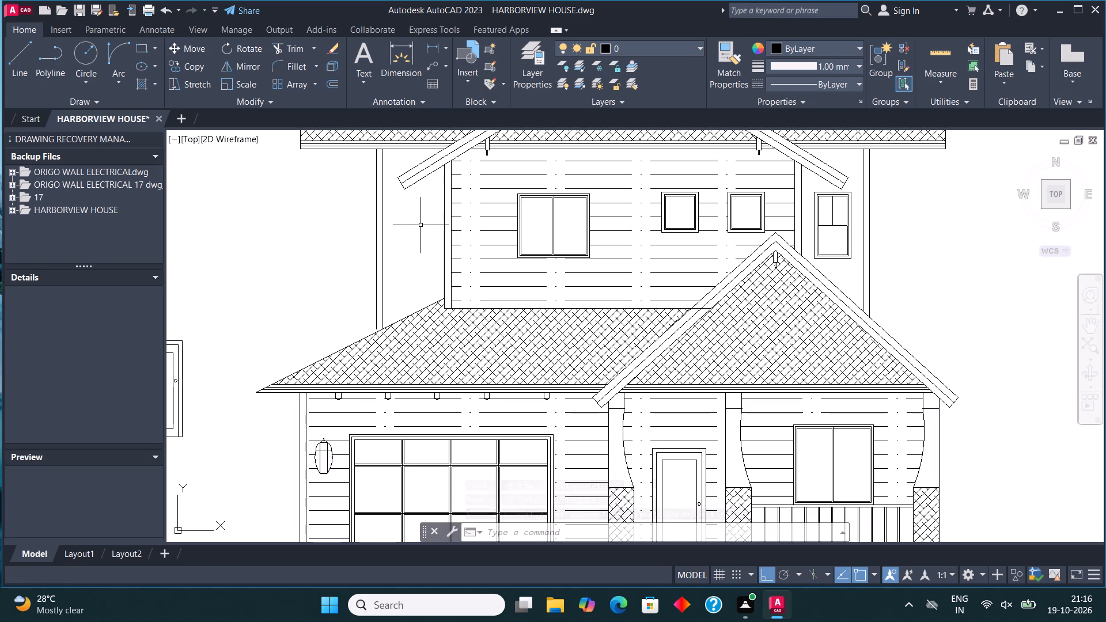
pyautogui.press('h')
pyautogui.press('Return')
pyautogui.click(428, 228)
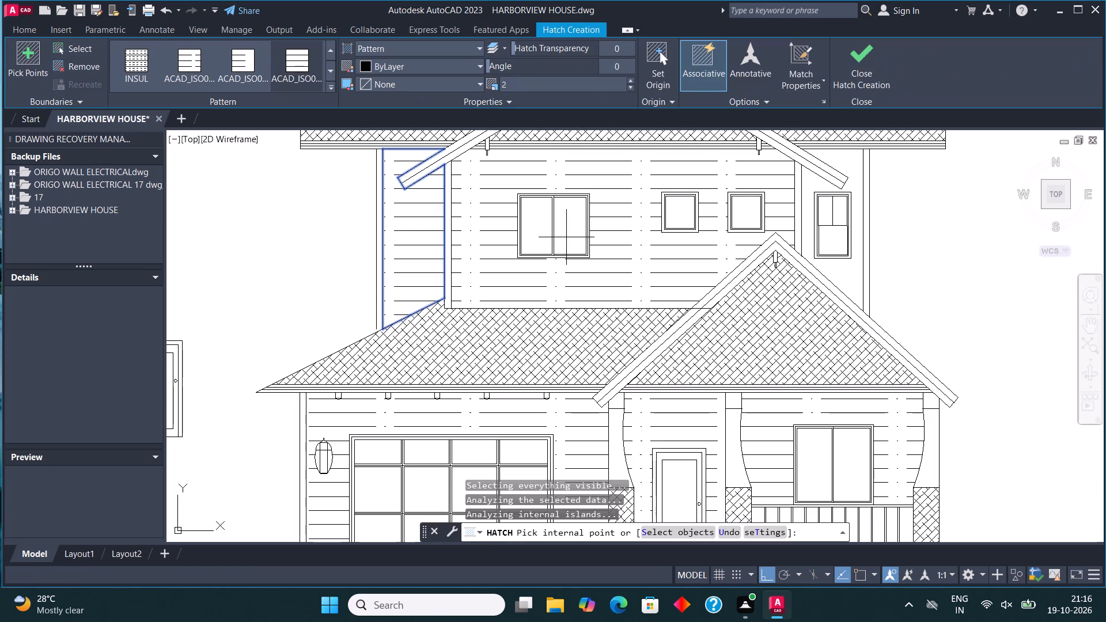
pyautogui.click(836, 267)
pyautogui.click(854, 61)
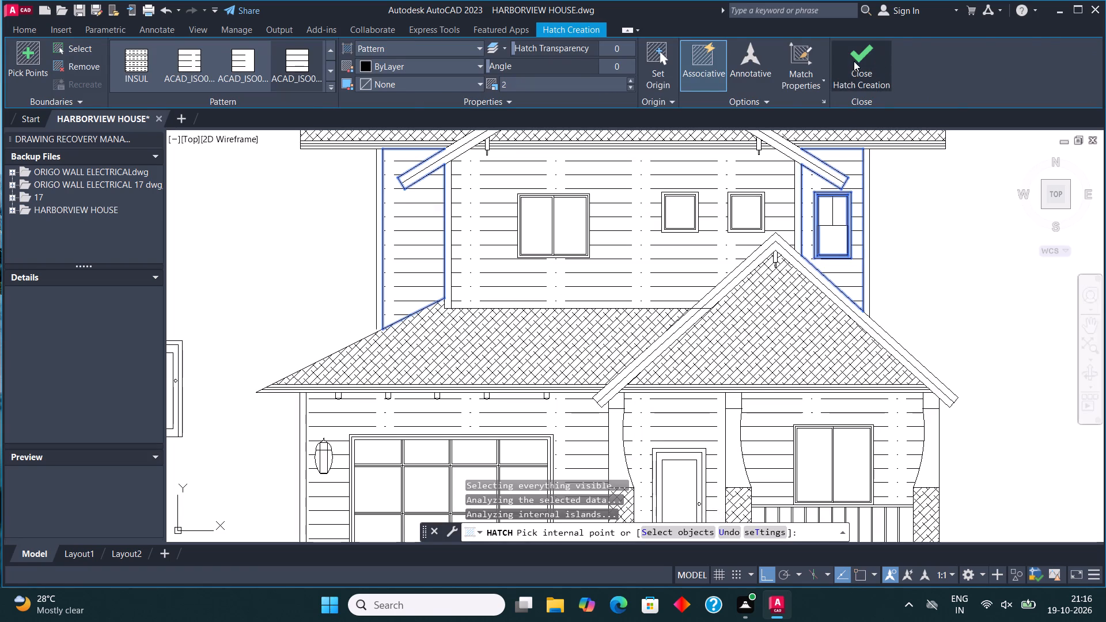
# Delete the spare window and door standing left of the house elevation.
pyautogui.scroll(-2, 652, 325)
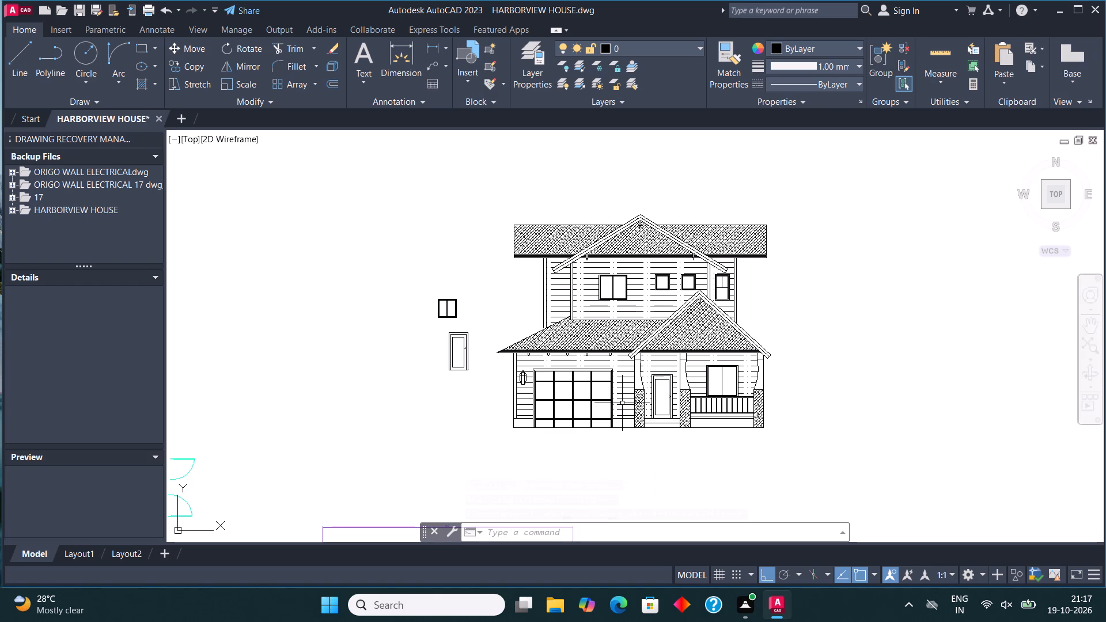
pyautogui.scroll(-2, 518, 407)
pyautogui.moveTo(597, 427); pyautogui.dragTo(589, 417, button='middle')
pyautogui.scroll(3, 512, 381)
pyautogui.click(445, 431)
pyautogui.click(338, 297)
pyautogui.press('Delete')
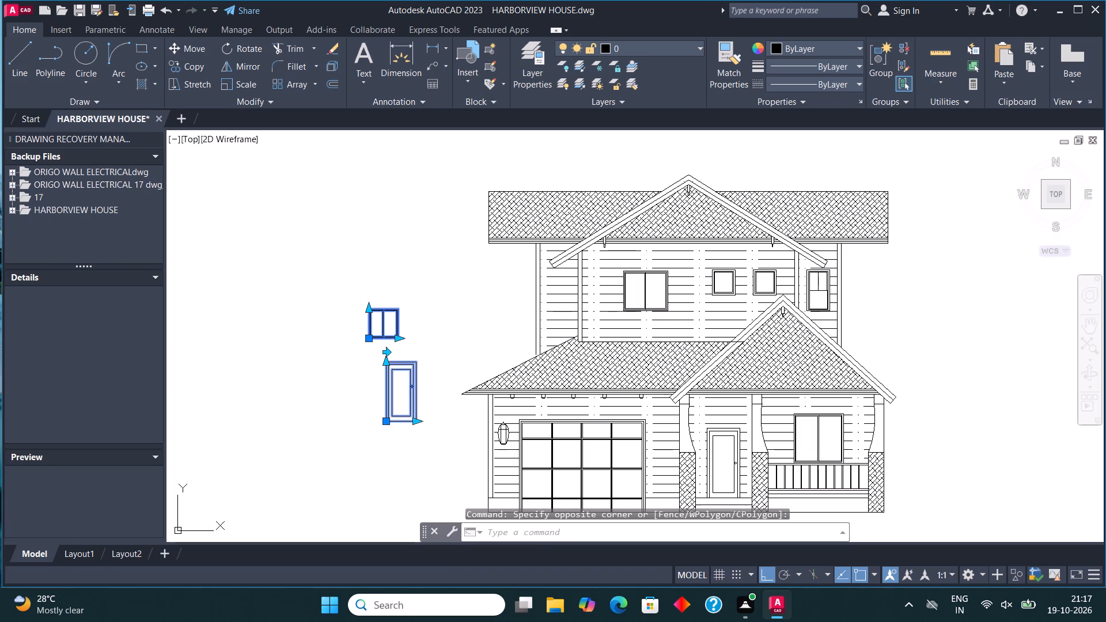
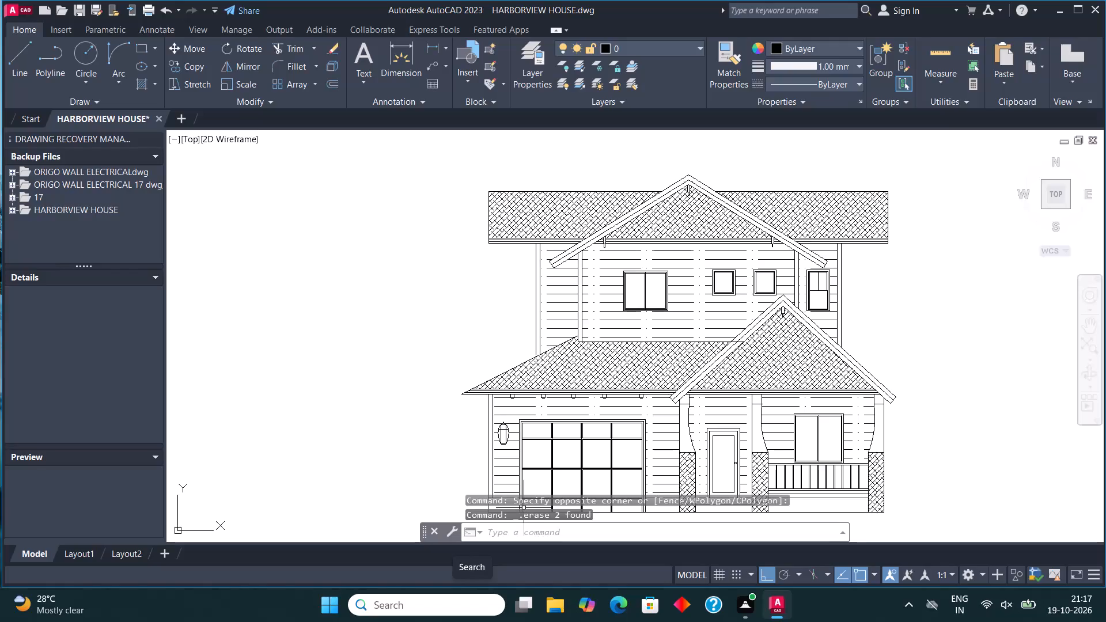
# Copy the SECOND FLOOR PLAN title from the floor plan to just below the house elevation.
pyautogui.scroll(-2, 494, 568)
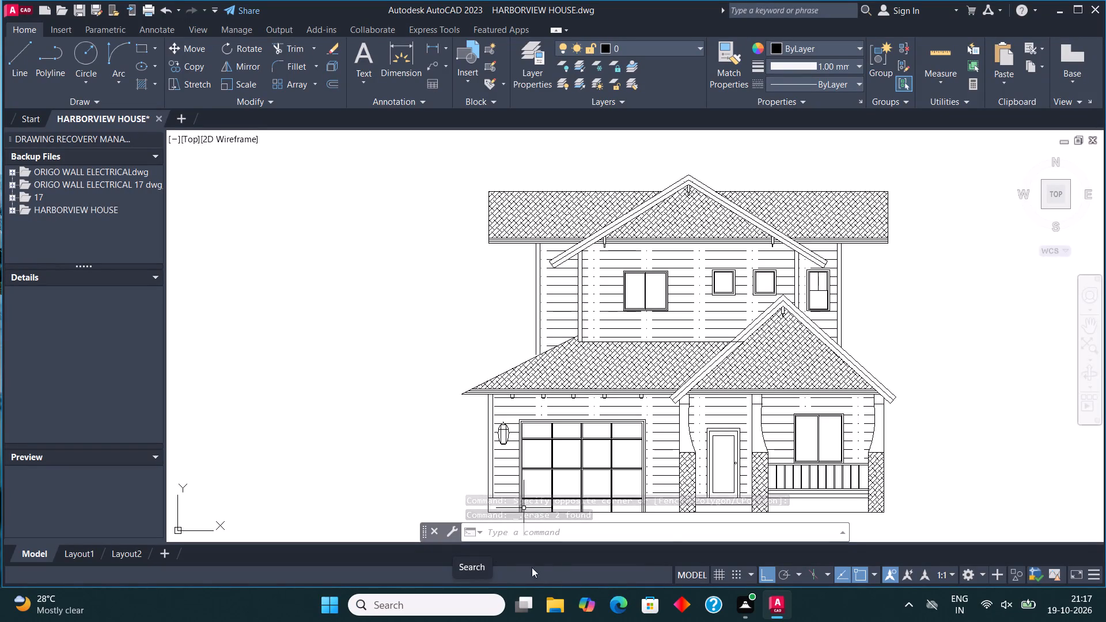
pyautogui.scroll(-3, 548, 359)
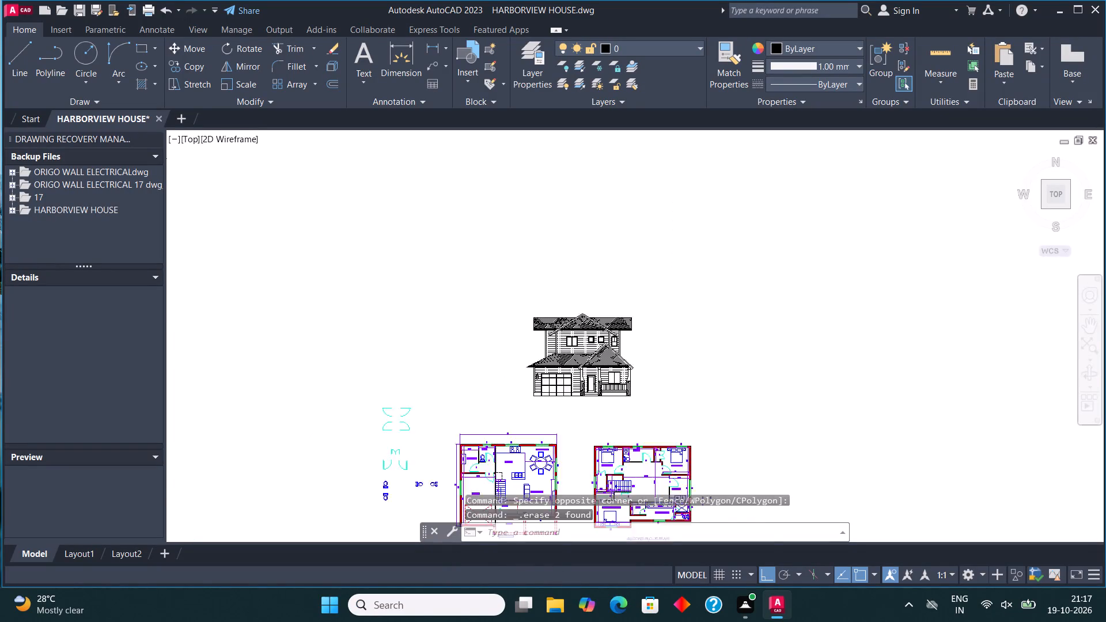
pyautogui.scroll(-2, 549, 359)
pyautogui.scroll(4, 581, 408)
pyautogui.scroll(-3, 581, 409)
pyautogui.scroll(3, 575, 452)
pyautogui.click(584, 431)
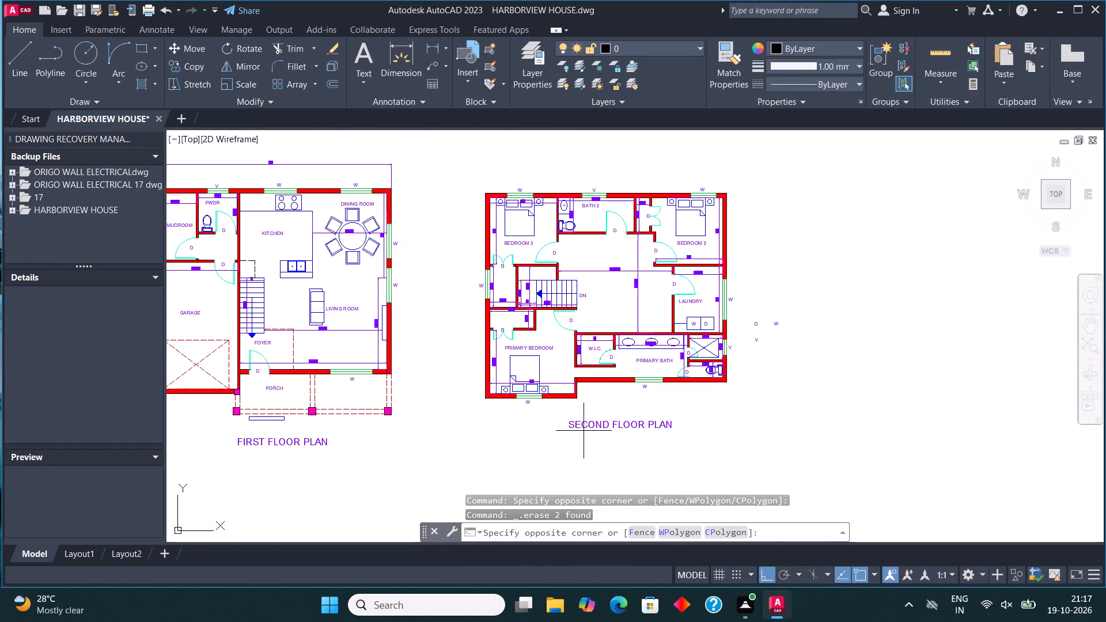
pyautogui.click(555, 414)
pyautogui.click(186, 69)
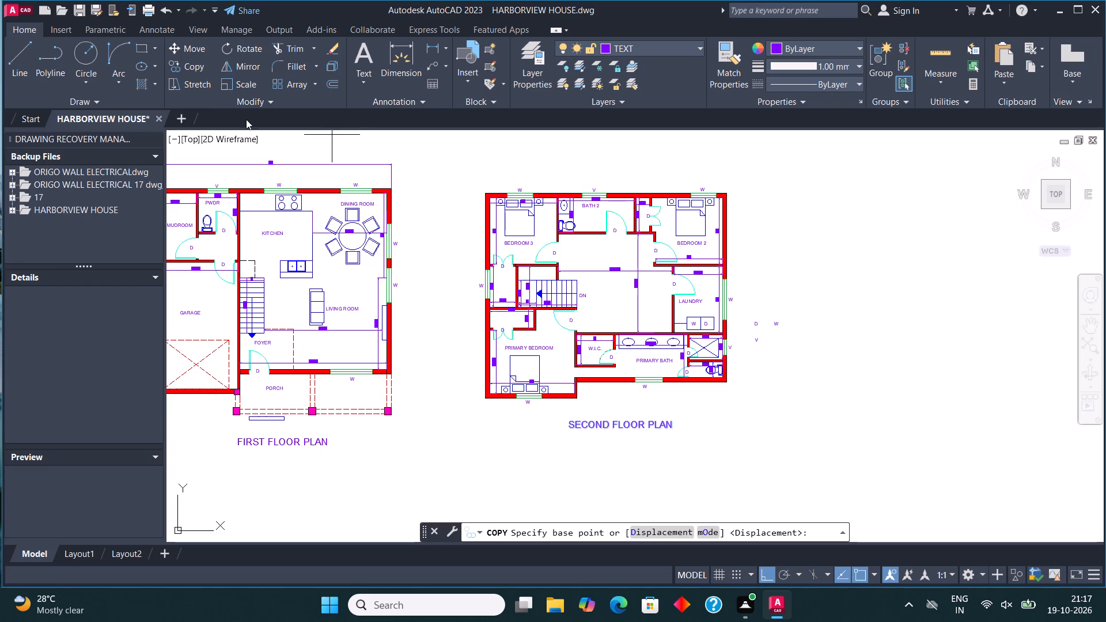
pyautogui.click(597, 438)
pyautogui.scroll(-3, 557, 490)
pyautogui.scroll(3, 509, 371)
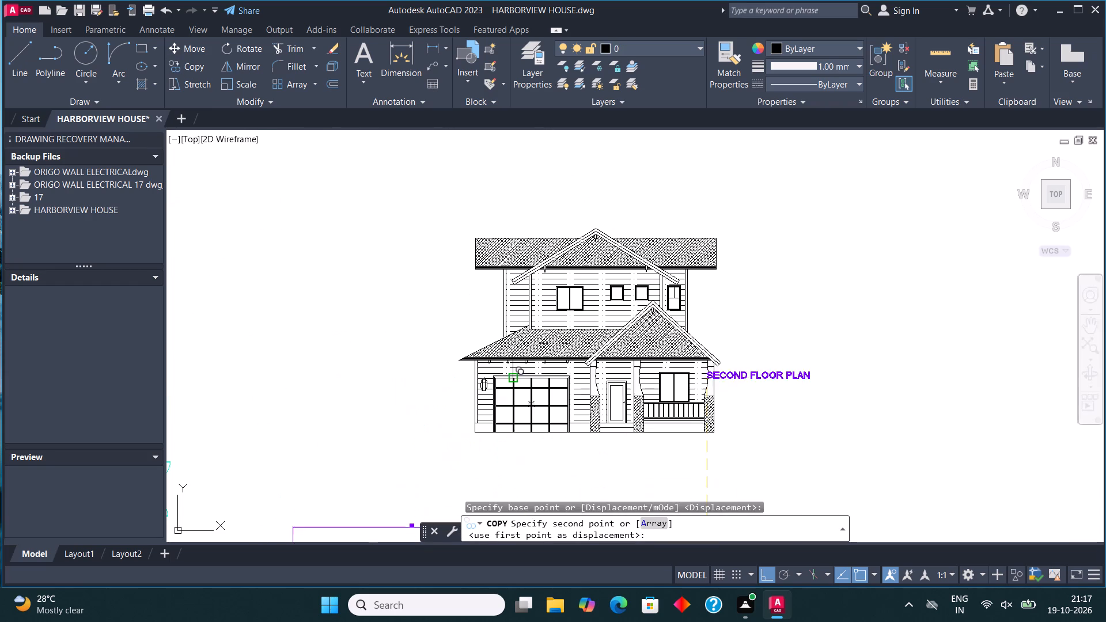
pyautogui.press('F8')
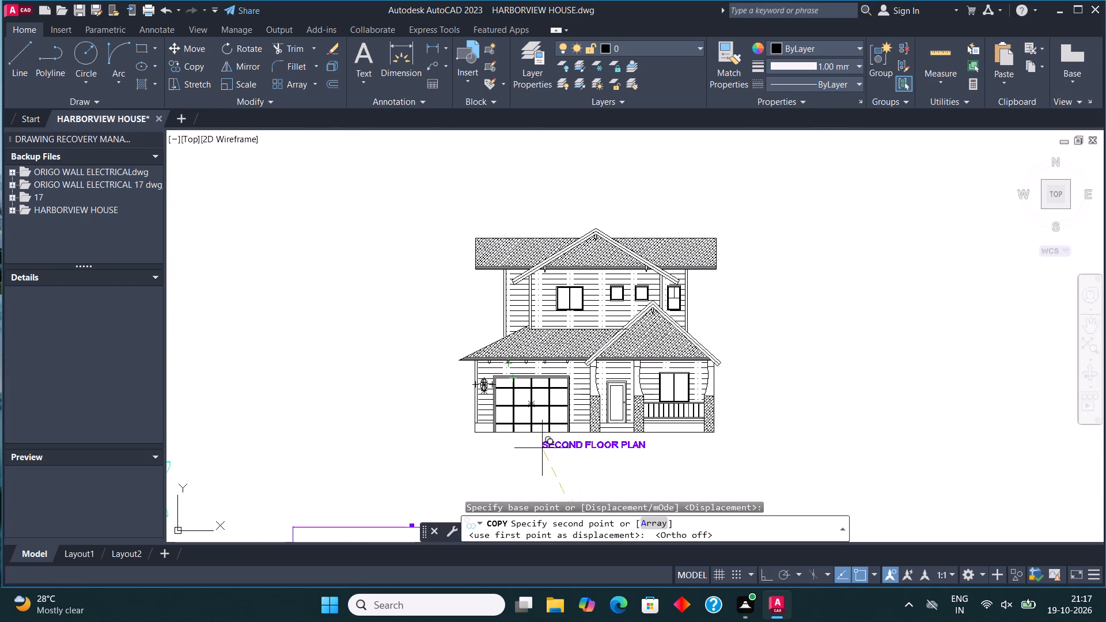
pyautogui.scroll(2, 551, 456)
pyautogui.click(549, 447)
pyautogui.press('Escape')
# Change the copied title's text below the elevation to FRONT ELEVATION.
pyautogui.scroll(-2, 528, 444)
pyautogui.scroll(2, 592, 453)
pyautogui.click(578, 434)
pyautogui.click(571, 416)
pyautogui.rightClick(575, 424)
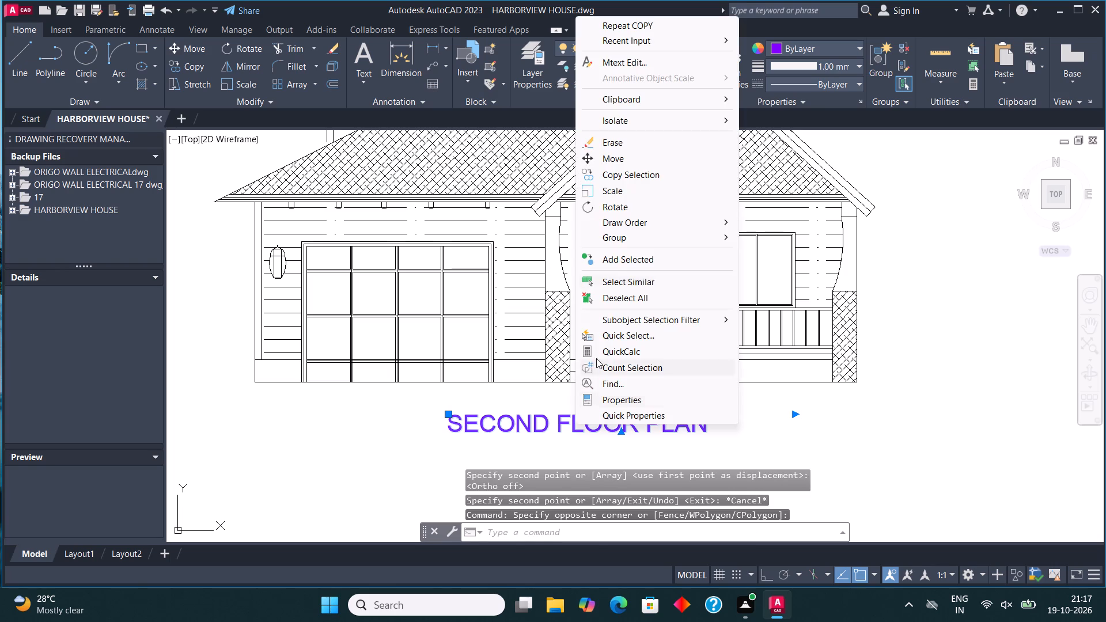
pyautogui.click(638, 63)
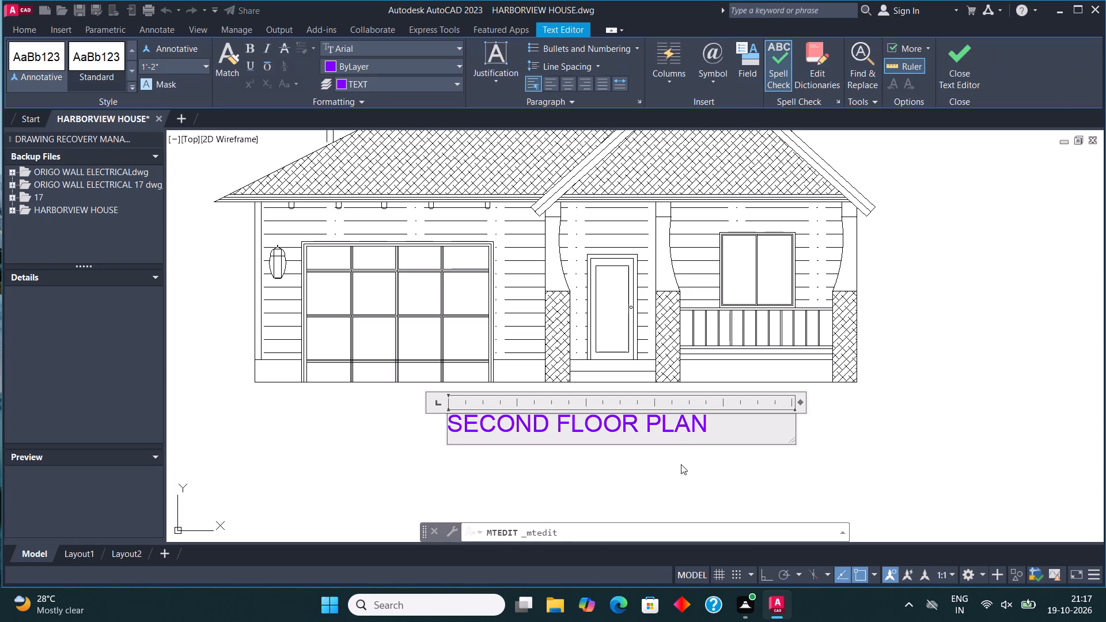
pyautogui.click(709, 438)
pyautogui.press('BackSpace')
pyautogui.press('BackSpace')
pyautogui.press('BackSpace')
pyautogui.press('BackSpace')
pyautogui.press('BackSpace')
pyautogui.press('BackSpace')
pyautogui.press('BackSpace')
pyautogui.press('BackSpace')
pyautogui.press('BackSpace')
pyautogui.press('BackSpace')
pyautogui.press('BackSpace')
pyautogui.press('BackSpace')
pyautogui.press('BackSpace')
pyautogui.press('BackSpace')
pyautogui.press('BackSpace')
pyautogui.press('BackSpace')
pyautogui.press('BackSpace')
pyautogui.press('BackSpace')
pyautogui.press('BackSpace')
pyautogui.press('BackSpace')
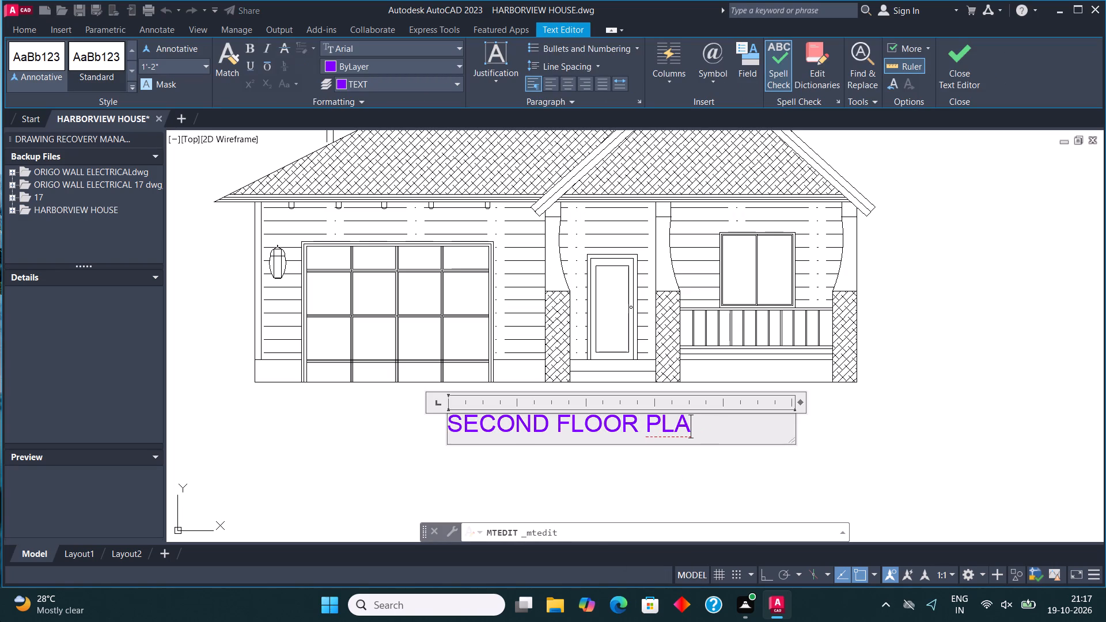
pyautogui.write('FRO')
pyautogui.press('n')
pyautogui.write('T ELEVATU')
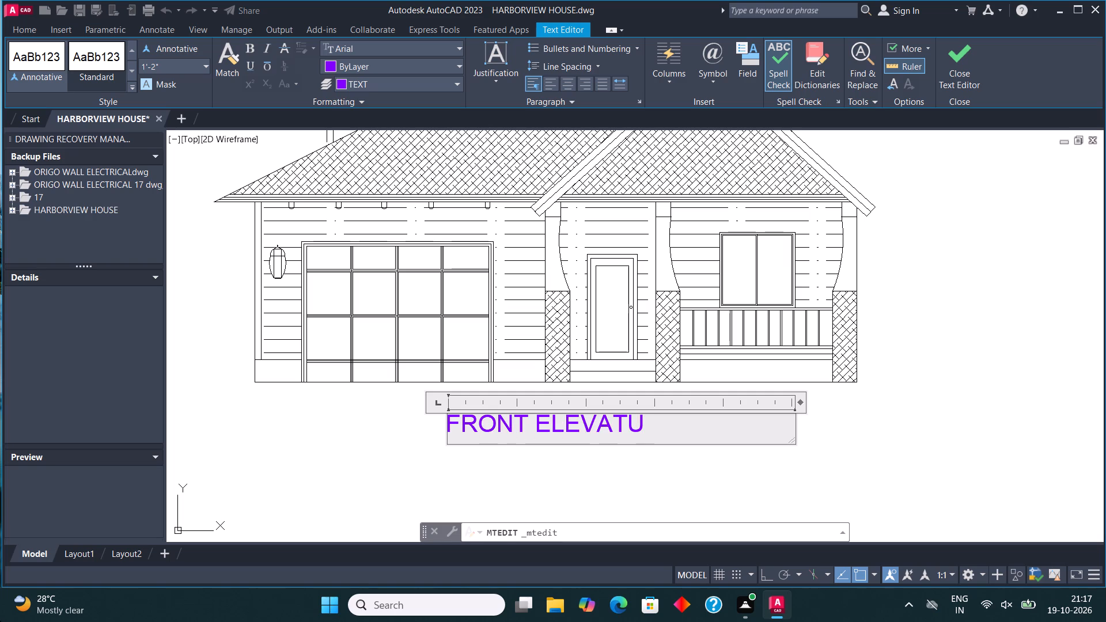
pyautogui.press('BackSpace')
pyautogui.write('ION')
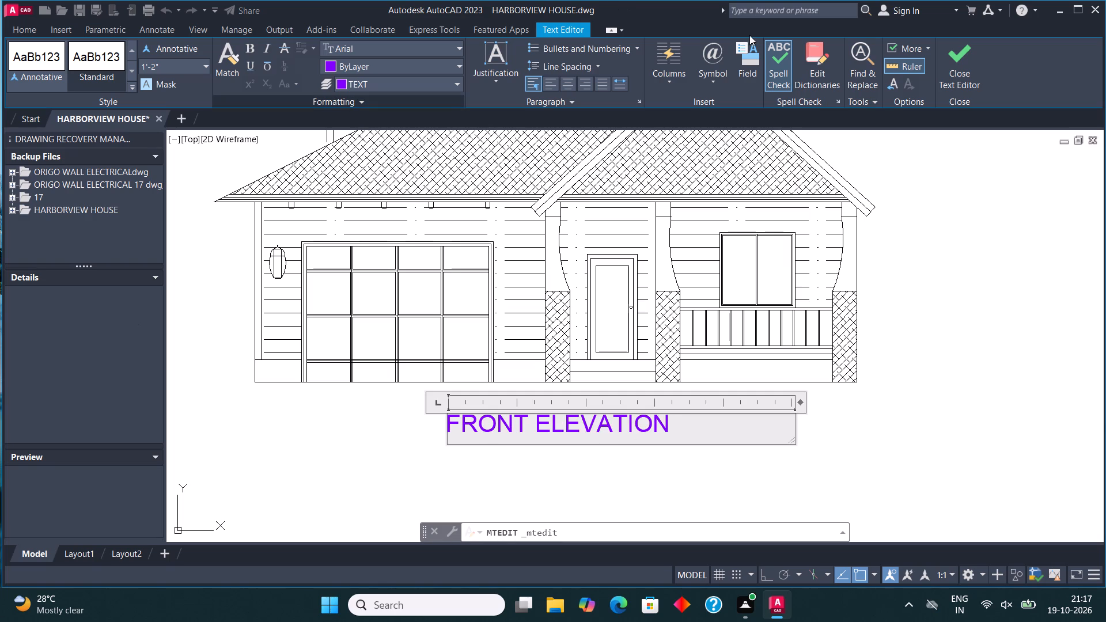
pyautogui.click(956, 65)
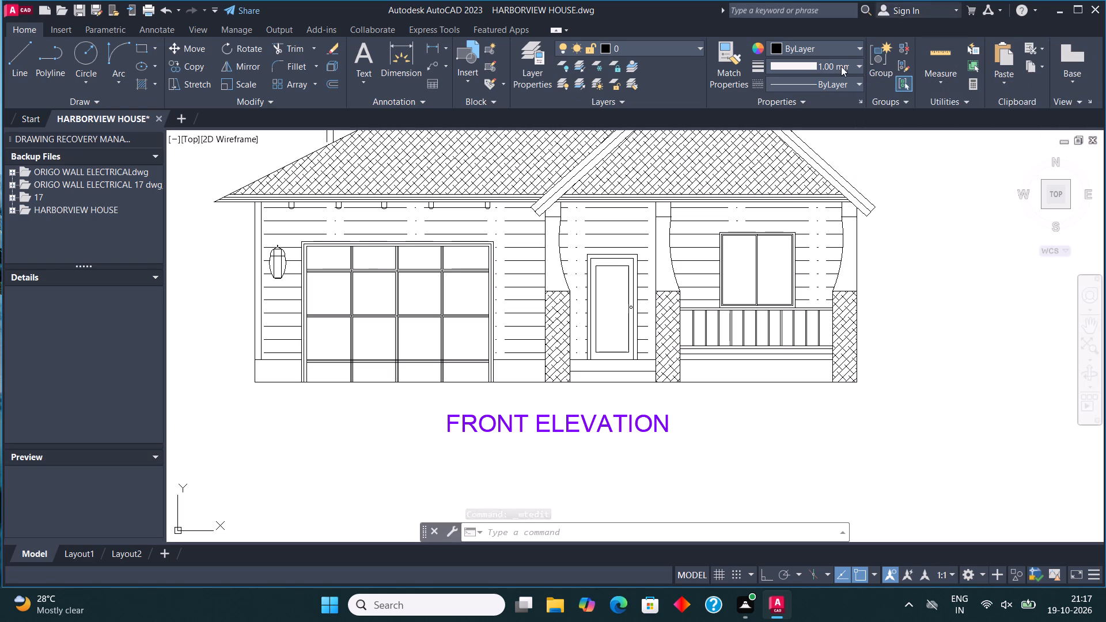
# Move the four upper-storey windows, including their frames and the divided window's inner lines, to the WIND layer.
pyautogui.scroll(-2, 688, 435)
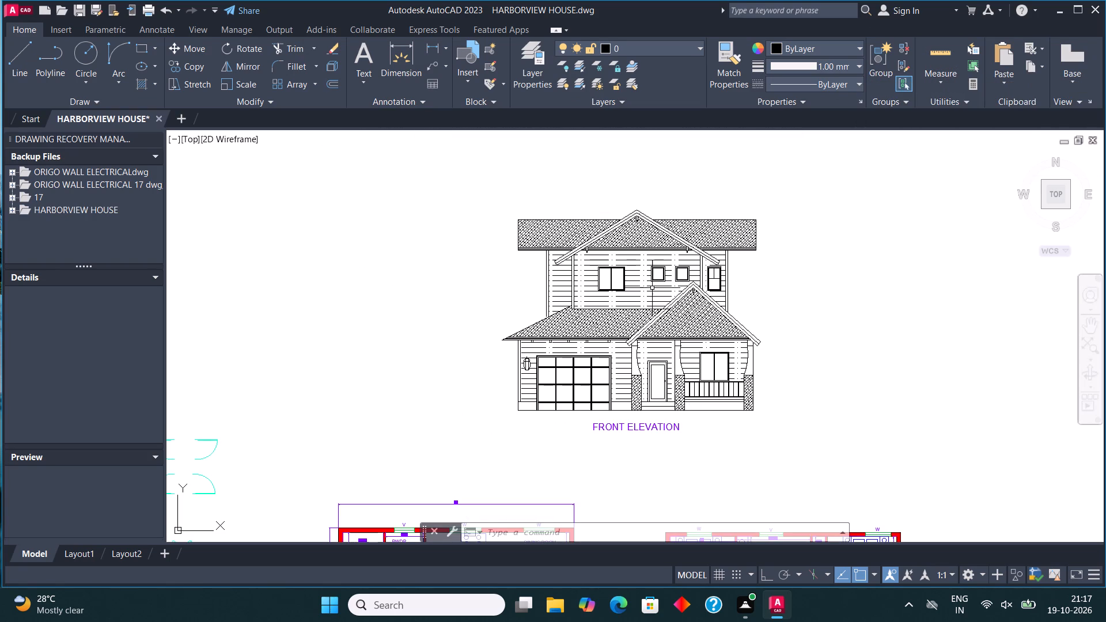
pyautogui.scroll(3, 630, 272)
pyautogui.click(590, 258)
pyautogui.click(582, 252)
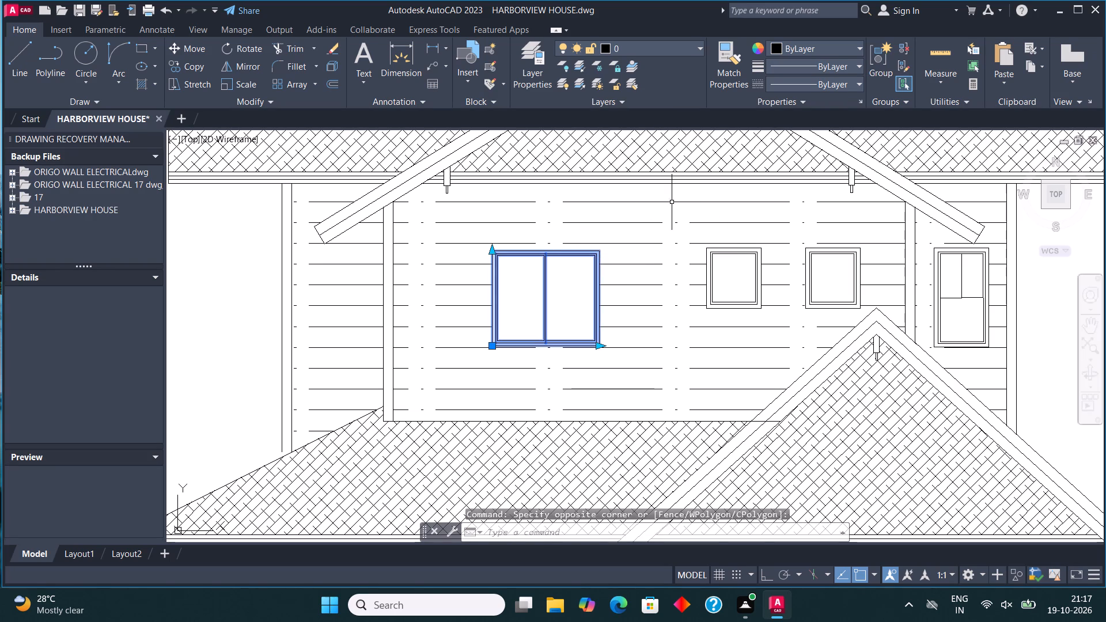
pyautogui.click(737, 255)
pyautogui.scroll(2, 748, 260)
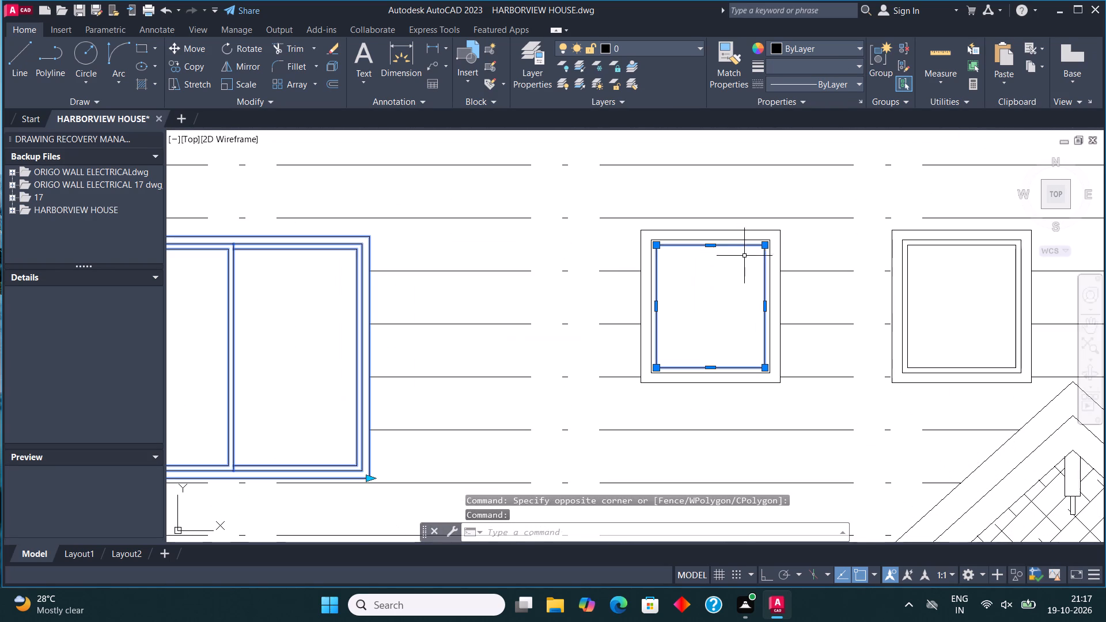
pyautogui.click(734, 251)
pyautogui.click(718, 229)
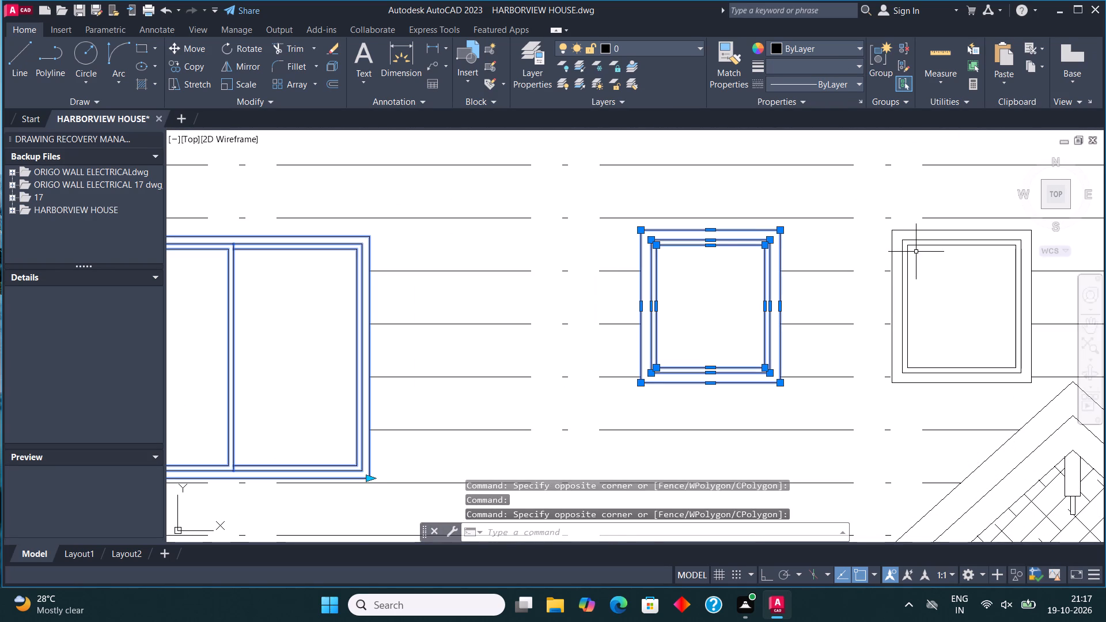
pyautogui.click(916, 252)
pyautogui.click(904, 226)
pyautogui.scroll(-2, 767, 302)
pyautogui.scroll(2, 931, 285)
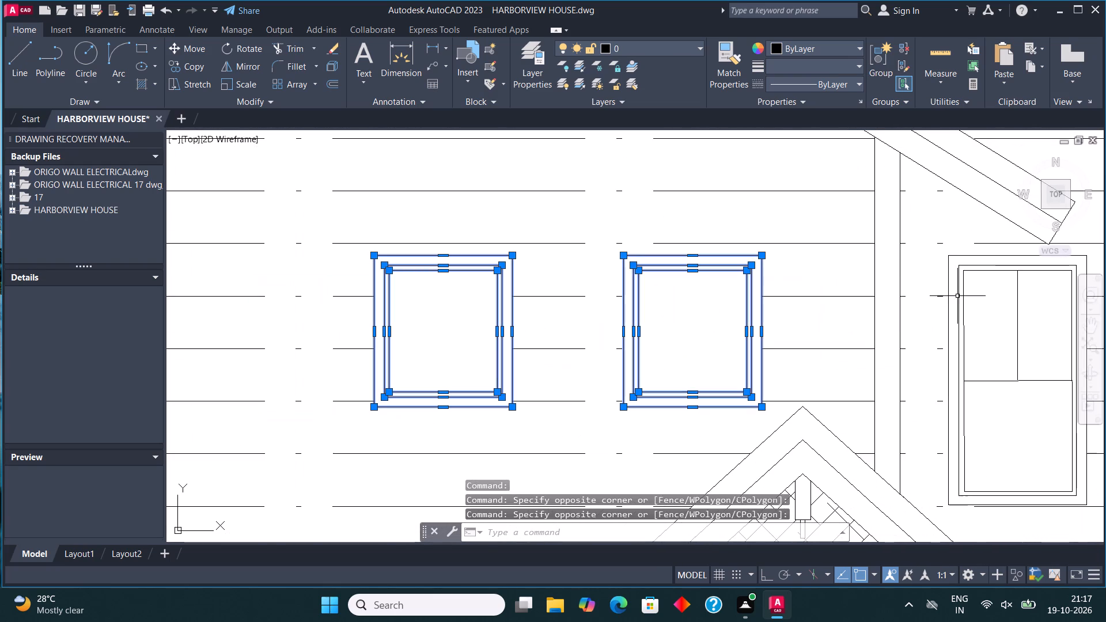
pyautogui.click(958, 297)
pyautogui.click(971, 303)
pyautogui.click(959, 252)
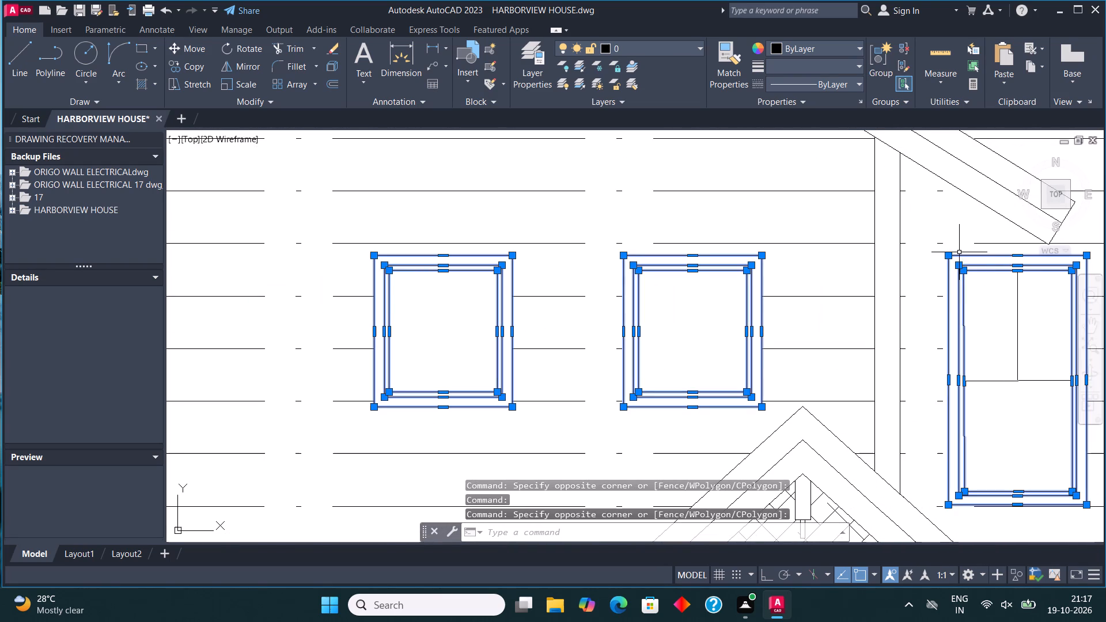
pyautogui.click(1041, 387)
pyautogui.click(1009, 340)
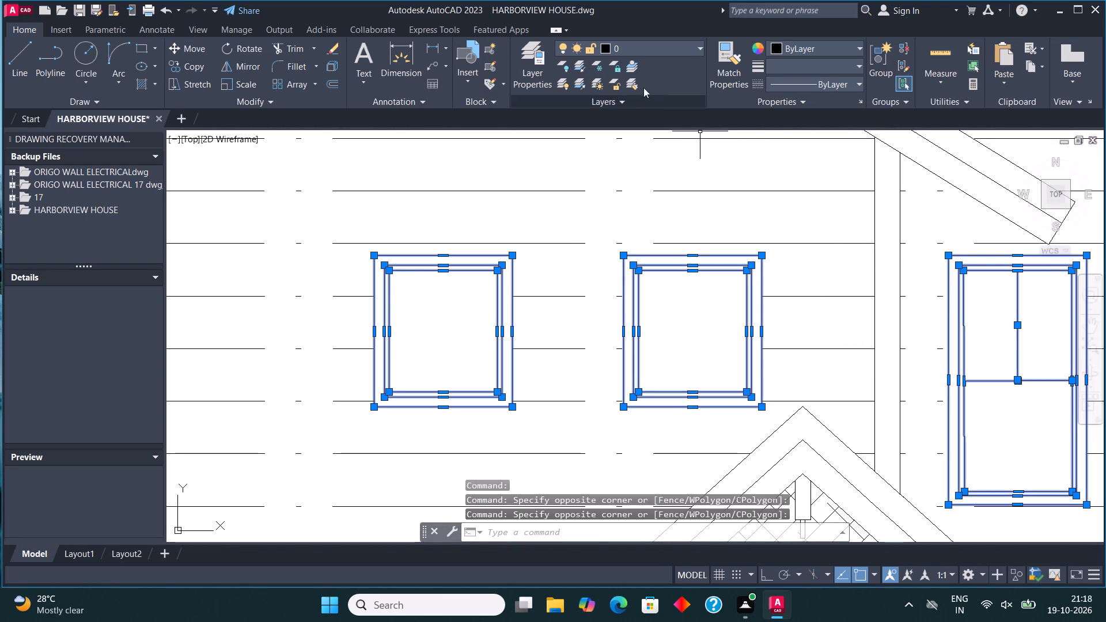
pyautogui.click(640, 51)
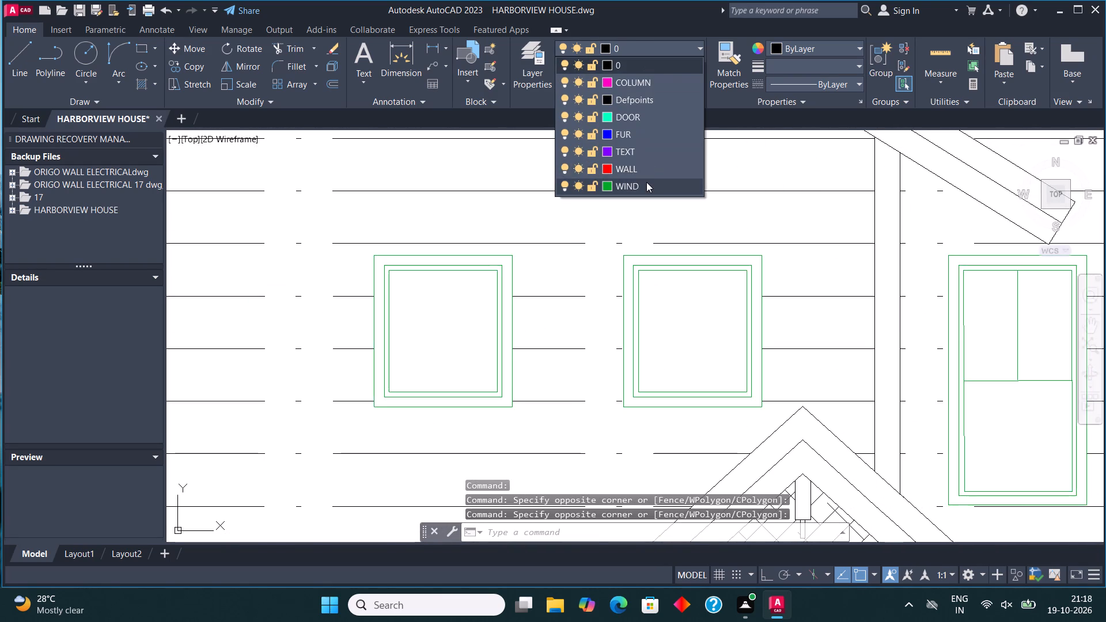
pyautogui.click(646, 182)
pyautogui.scroll(-2, 613, 242)
pyautogui.press('Escape')
# Move the front door block to the DOOR layer.
pyautogui.scroll(-2, 616, 249)
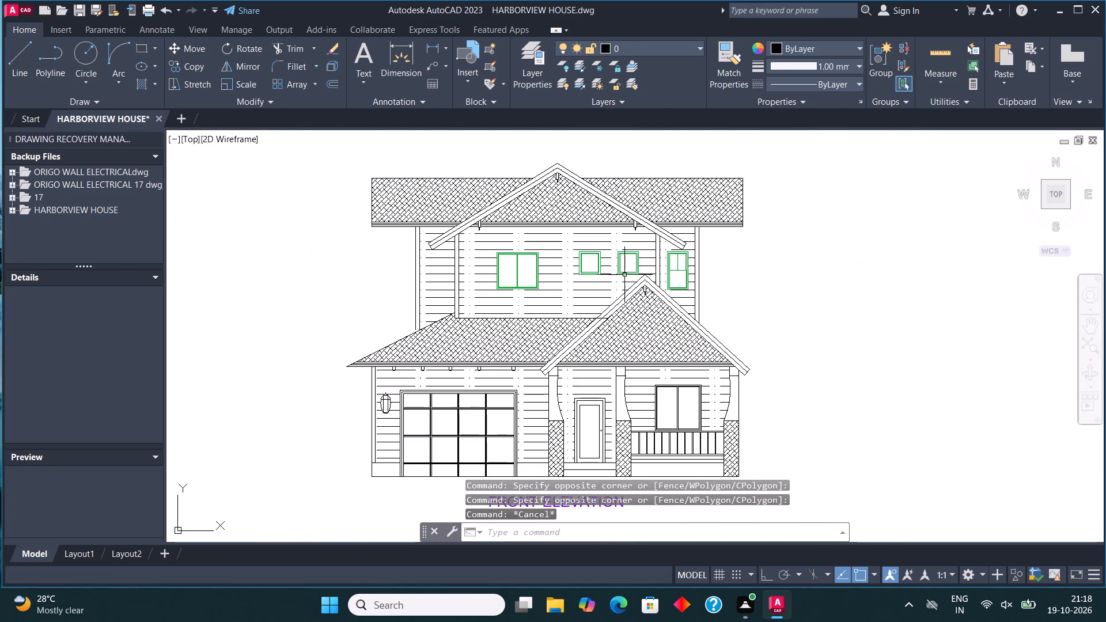
pyautogui.scroll(1, 624, 274)
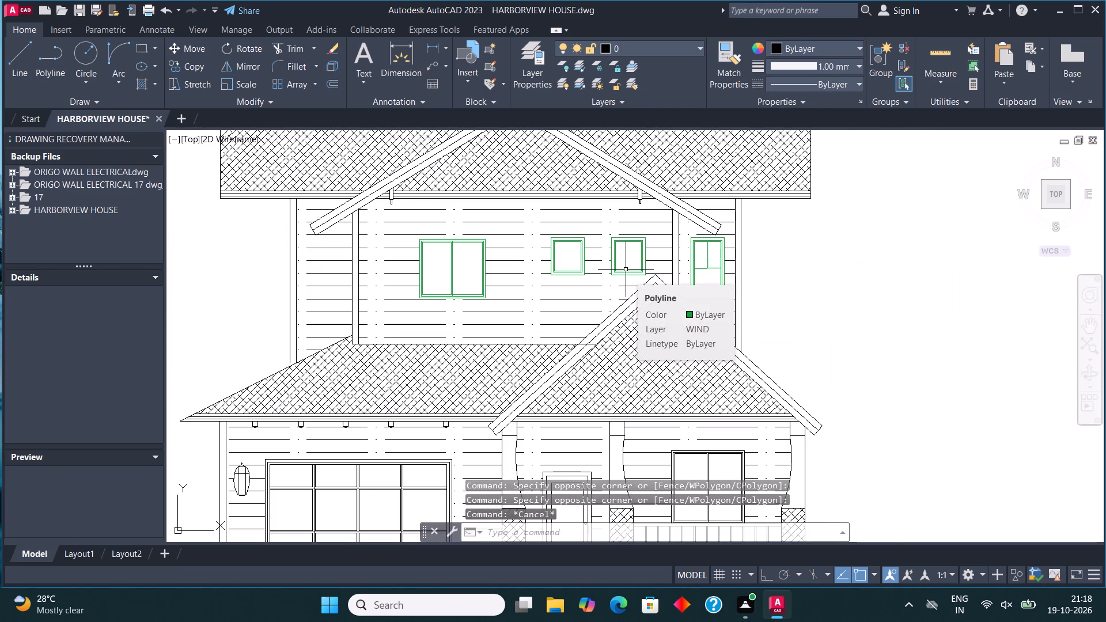
pyautogui.scroll(-2, 582, 332)
pyautogui.scroll(3, 578, 399)
pyautogui.click(589, 378)
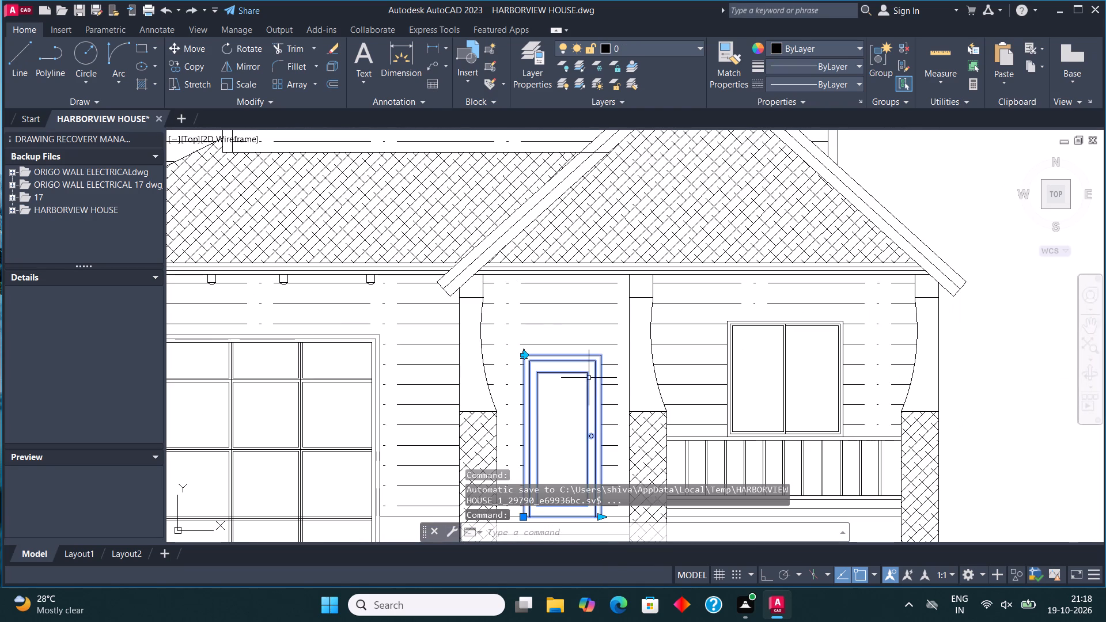
pyautogui.click(668, 48)
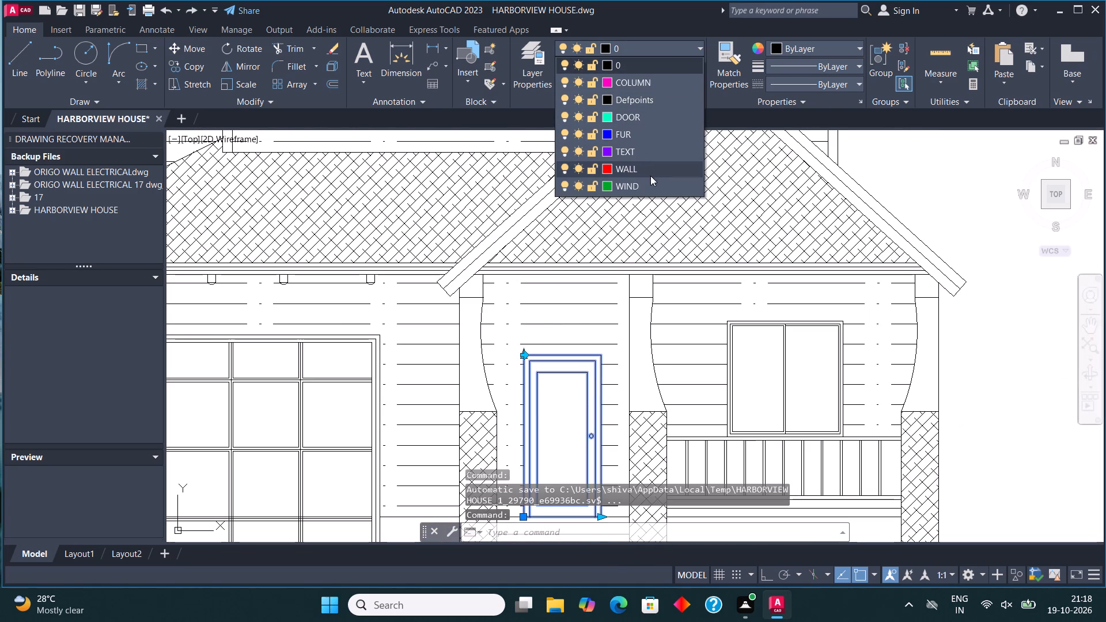
pyautogui.click(647, 116)
pyautogui.scroll(-2, 560, 259)
pyautogui.scroll(1, 678, 301)
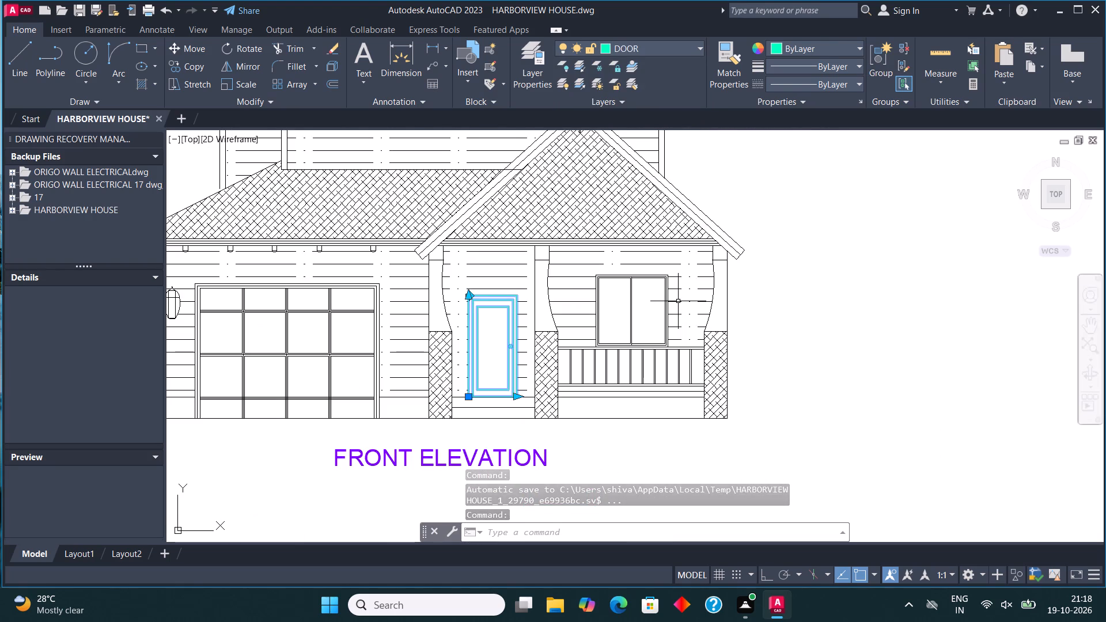
pyautogui.press('Escape')
# Assign the porch window and the garage door's frame and grid lines to the WIND layer.
pyautogui.click(628, 302)
pyautogui.click(346, 335)
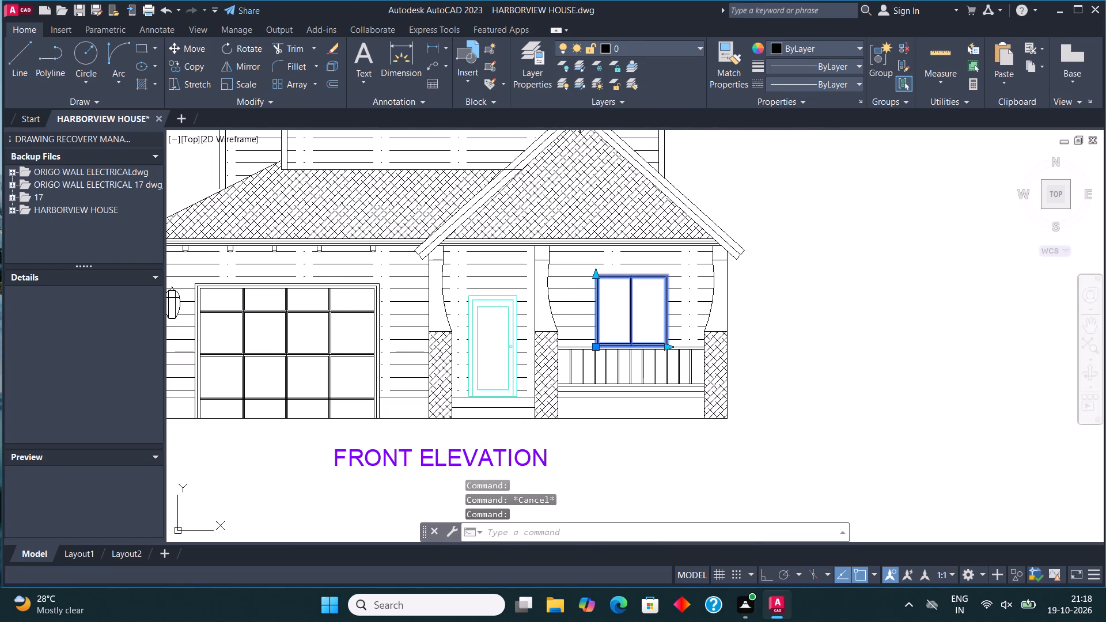
pyautogui.click(313, 324)
pyautogui.scroll(-1, 421, 336)
pyautogui.scroll(3, 362, 355)
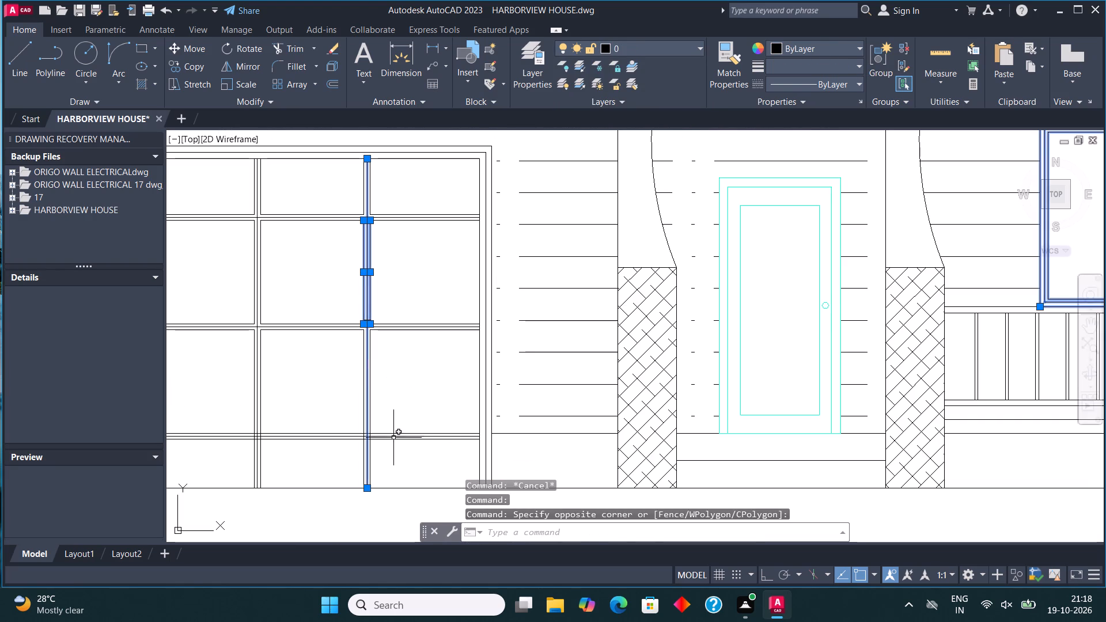
pyautogui.click(399, 452)
pyautogui.scroll(-2, 384, 431)
pyautogui.click(268, 336)
pyautogui.scroll(3, 247, 339)
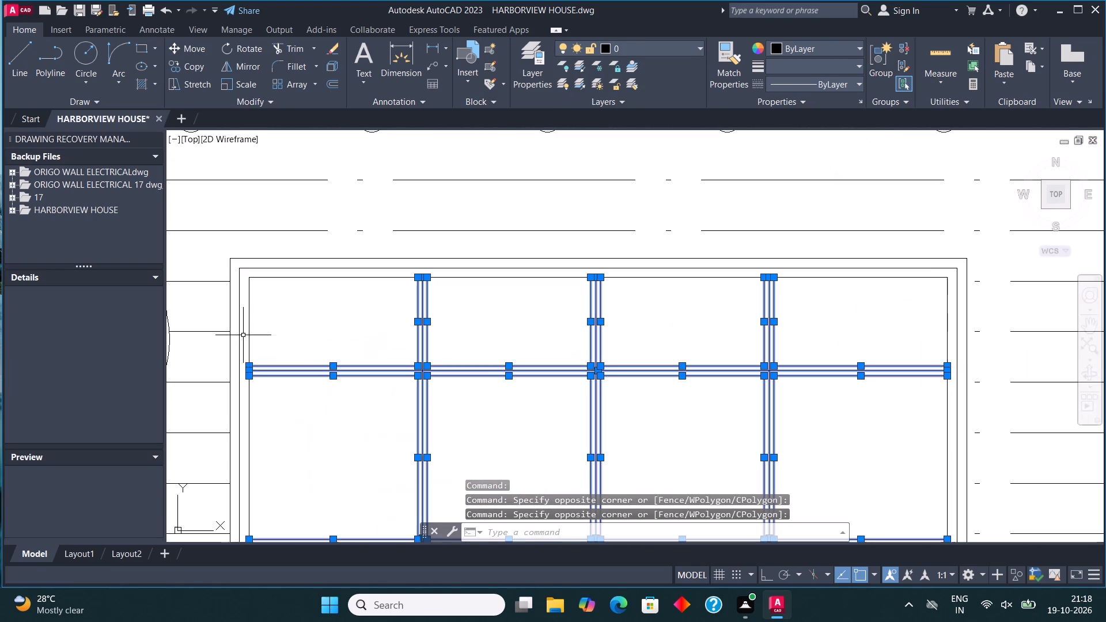
pyautogui.click(290, 291)
pyautogui.click(275, 247)
pyautogui.scroll(-2, 259, 338)
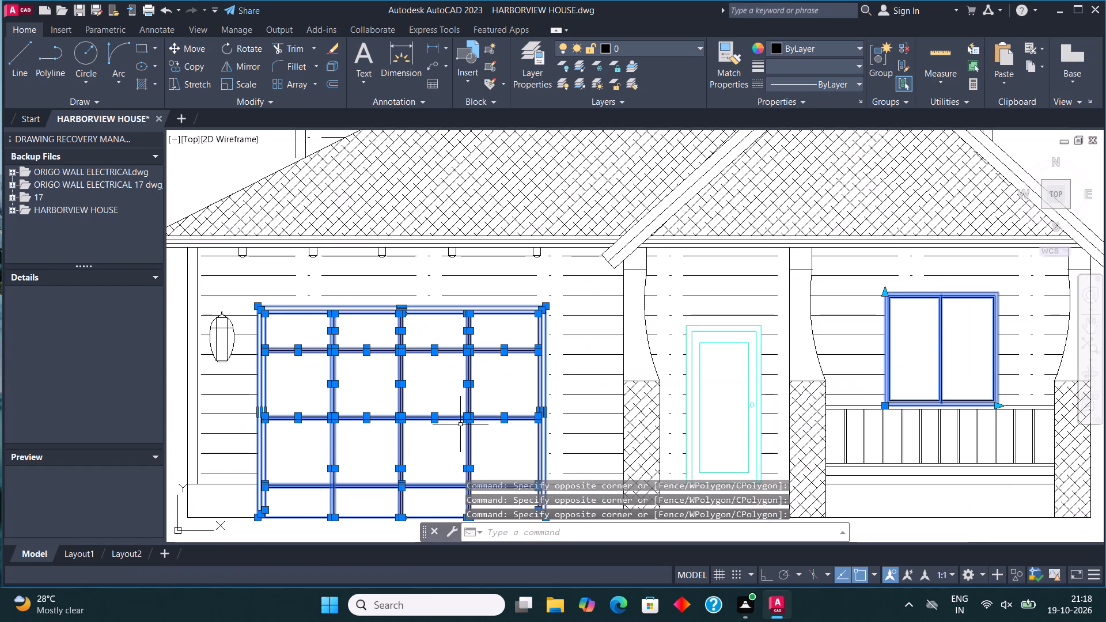
pyautogui.moveTo(452, 420); pyautogui.dragTo(463, 366, button='middle')
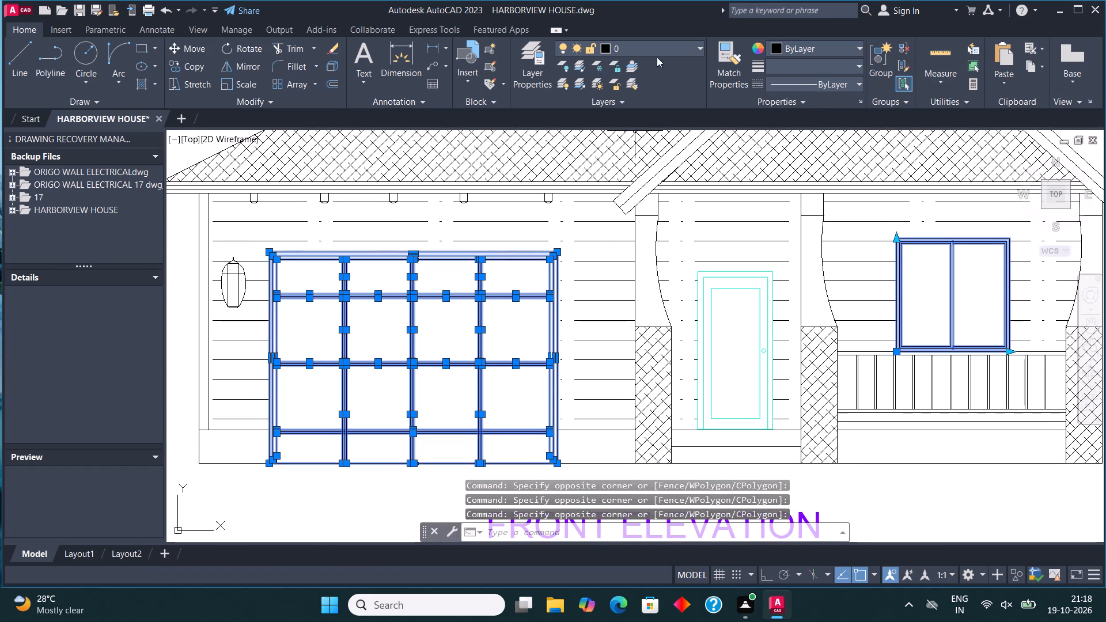
pyautogui.click(661, 46)
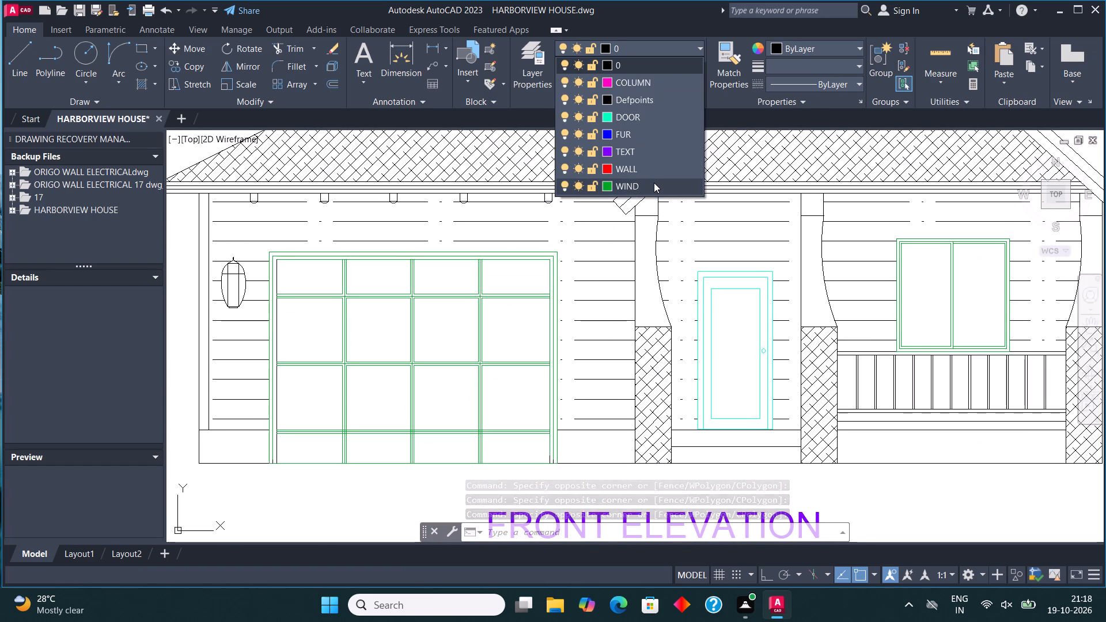
pyautogui.click(654, 183)
pyautogui.press('Escape')
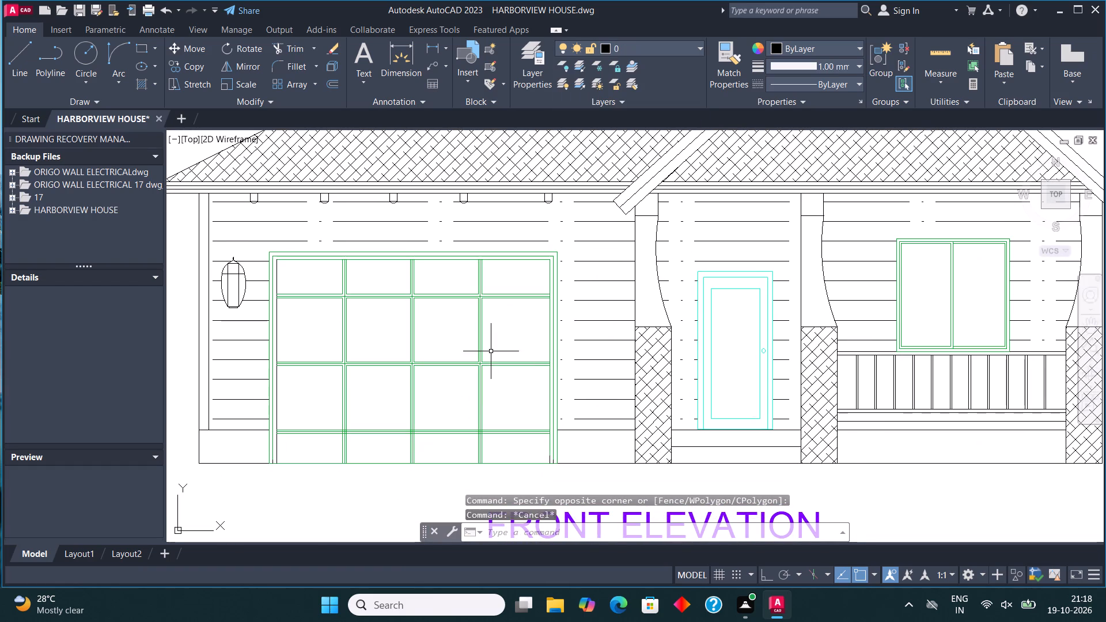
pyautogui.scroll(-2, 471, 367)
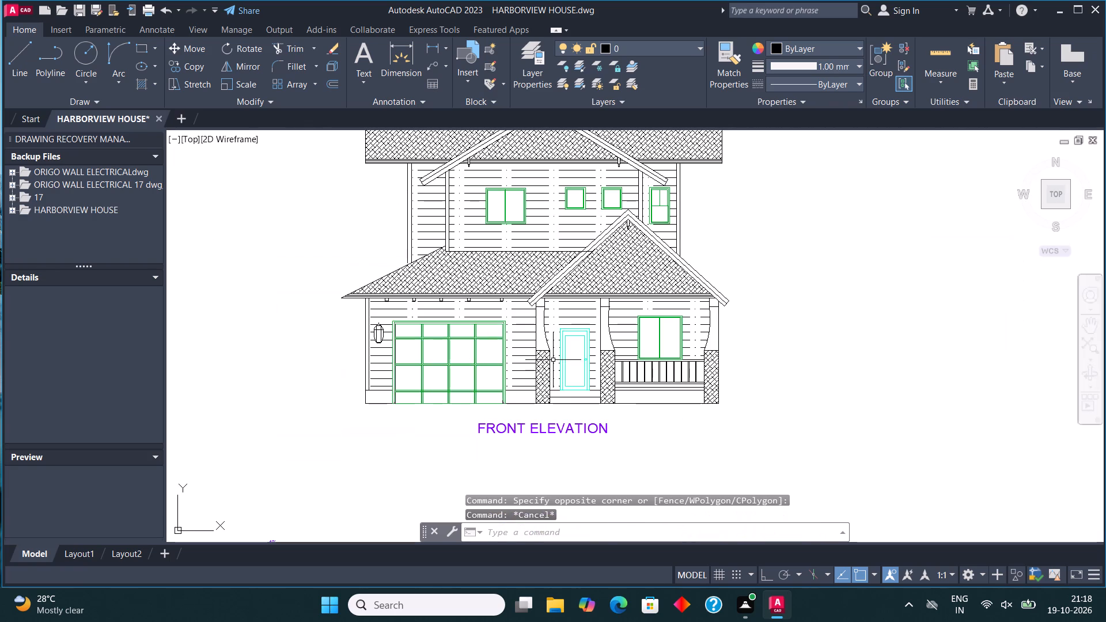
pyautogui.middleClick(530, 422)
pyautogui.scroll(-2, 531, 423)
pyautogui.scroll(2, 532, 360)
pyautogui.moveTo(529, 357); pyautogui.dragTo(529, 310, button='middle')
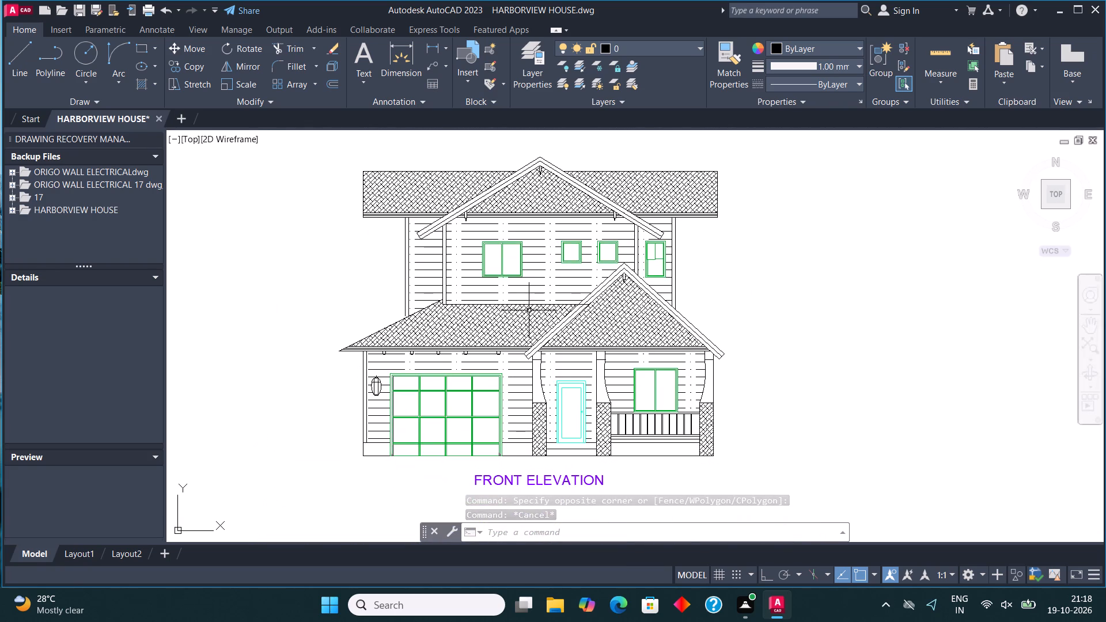
# Create a new layer named HAT and give it index colour 40.
pyautogui.scroll(2, 372, 394)
pyautogui.scroll(-2, 415, 329)
pyautogui.moveTo(584, 355); pyautogui.dragTo(575, 355, button='middle')
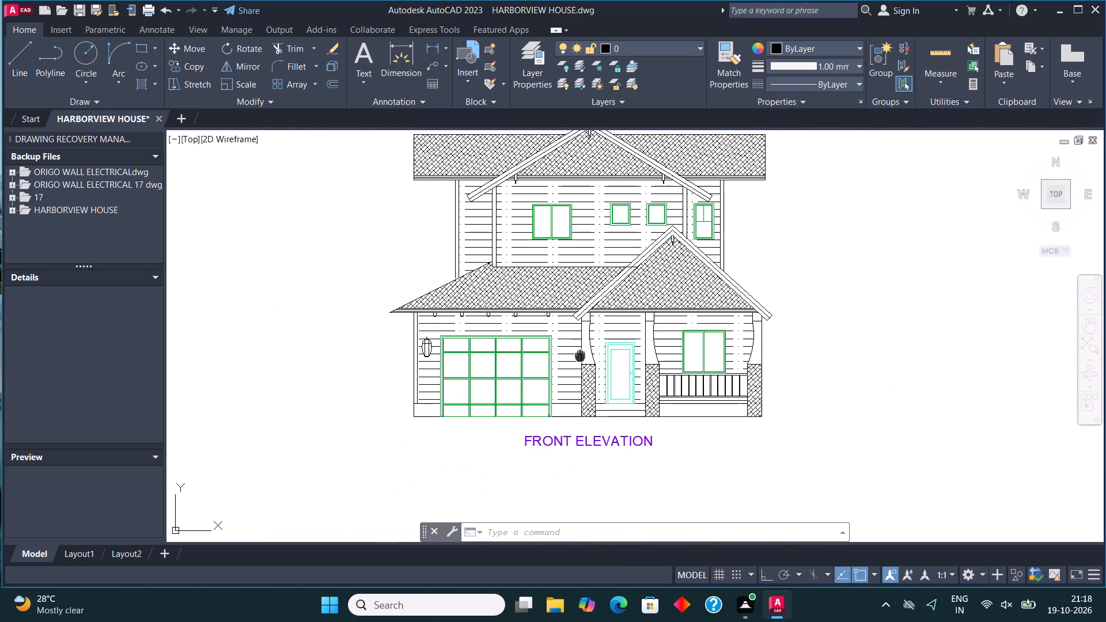
pyautogui.moveTo(575, 355); pyautogui.dragTo(495, 424, button='middle')
pyautogui.click(648, 51)
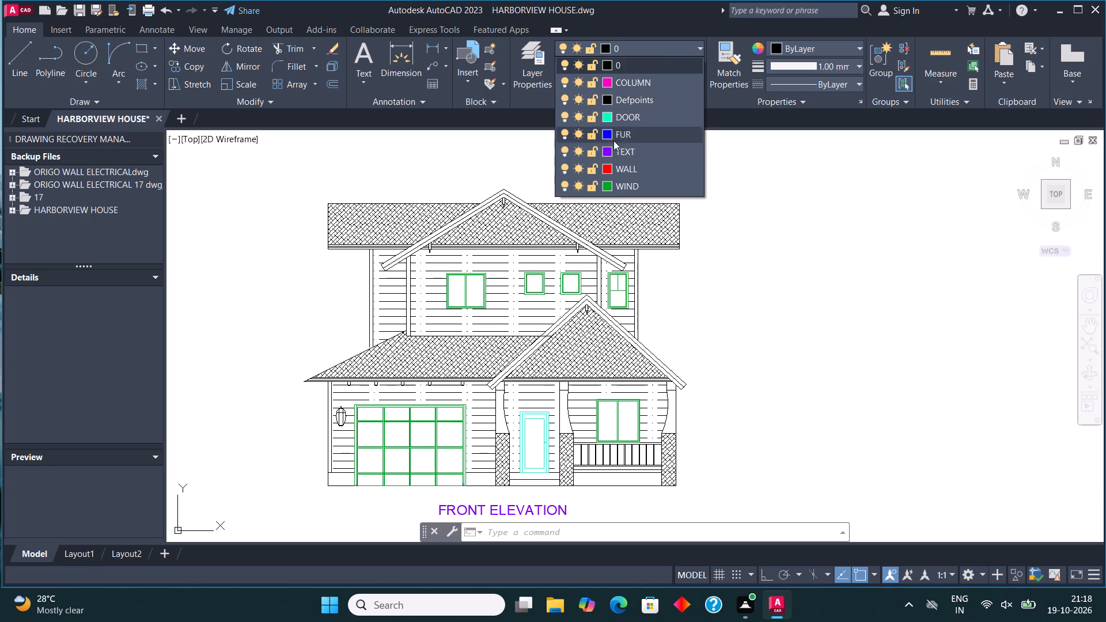
pyautogui.press('Escape')
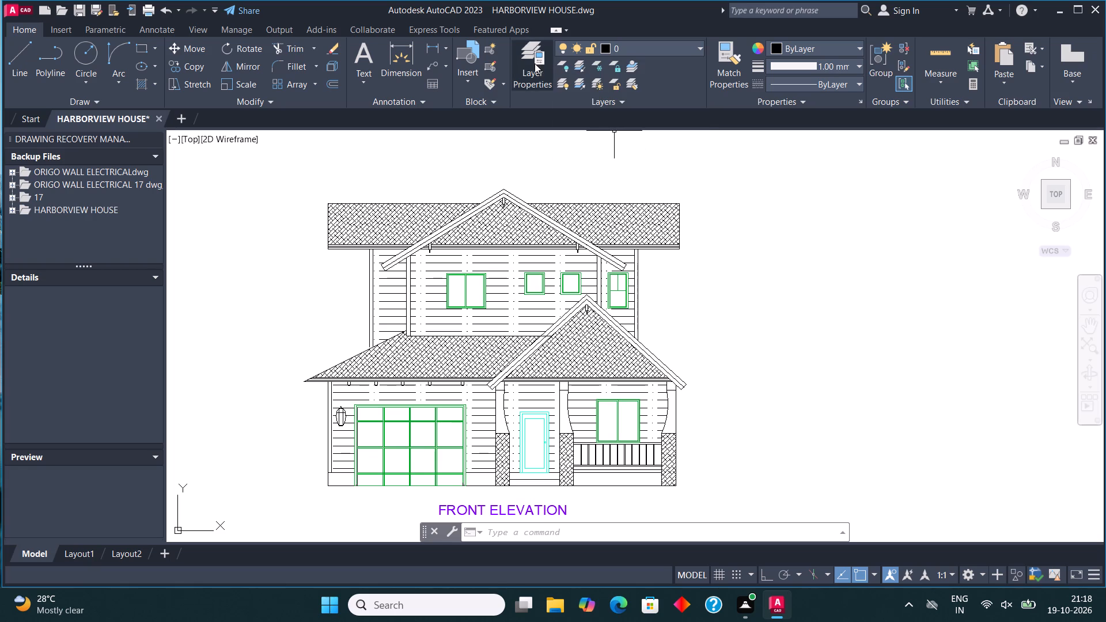
pyautogui.click(531, 58)
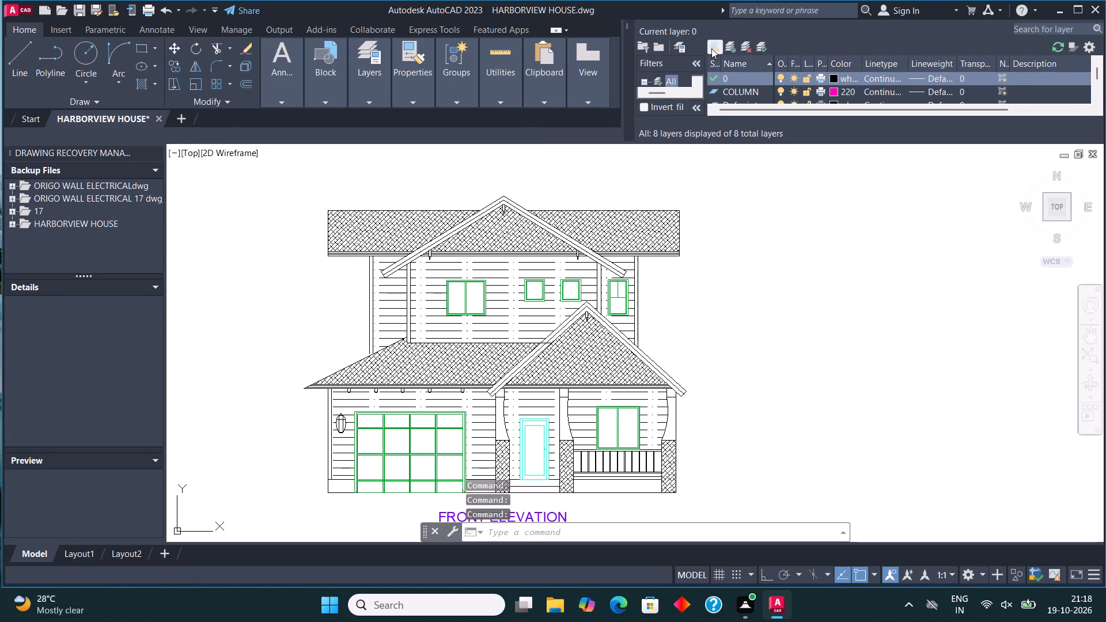
pyautogui.click(711, 48)
pyautogui.write('HAT')
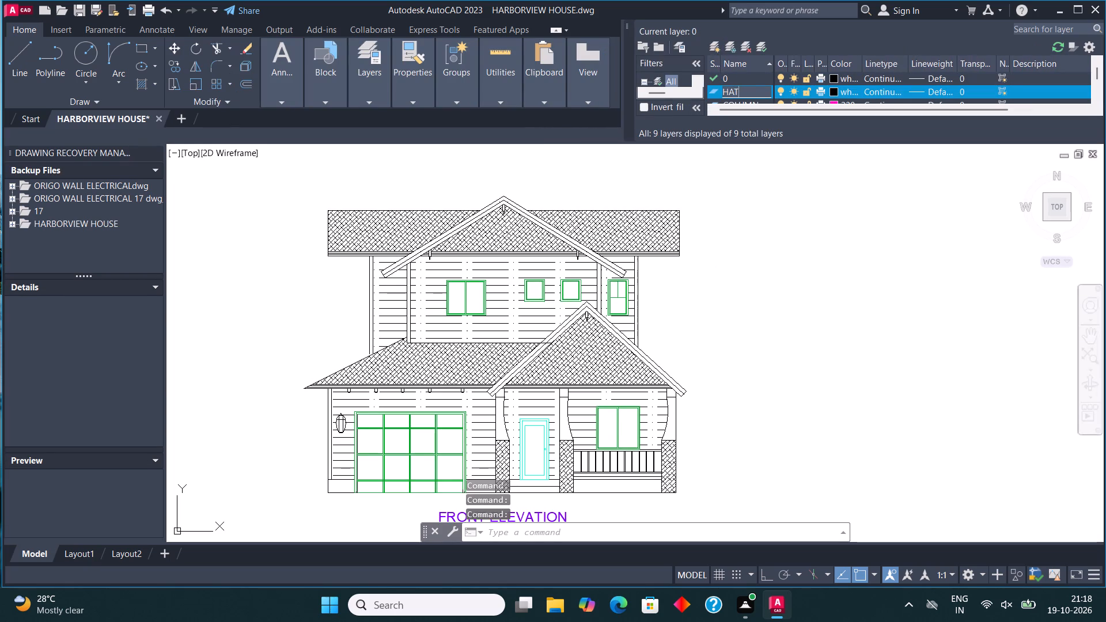
pyautogui.click(835, 89)
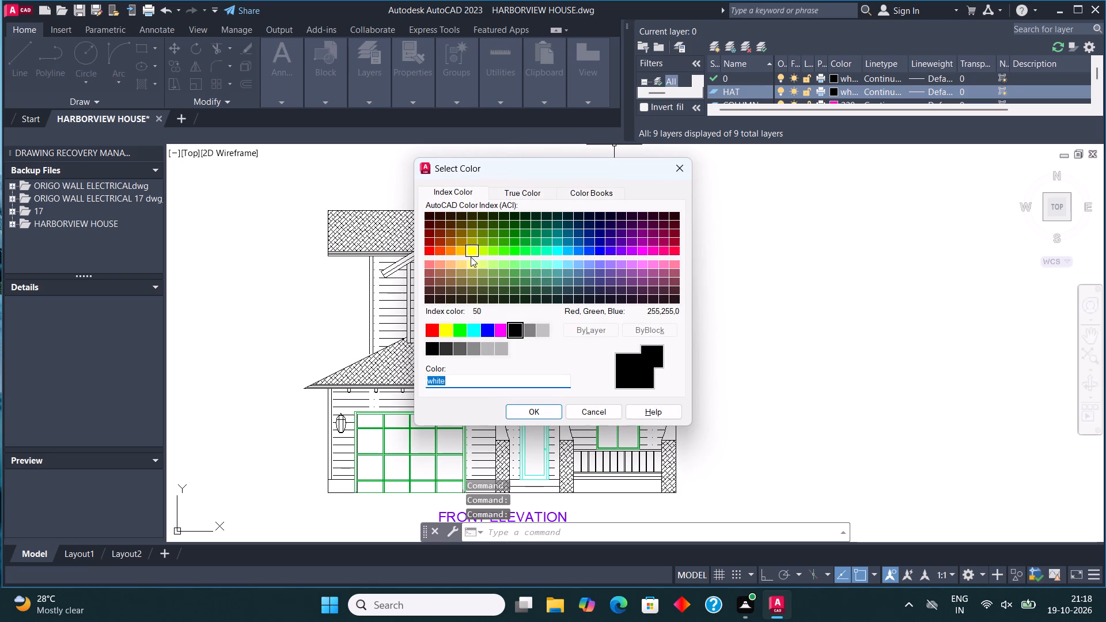
pyautogui.click(459, 253)
pyautogui.click(525, 411)
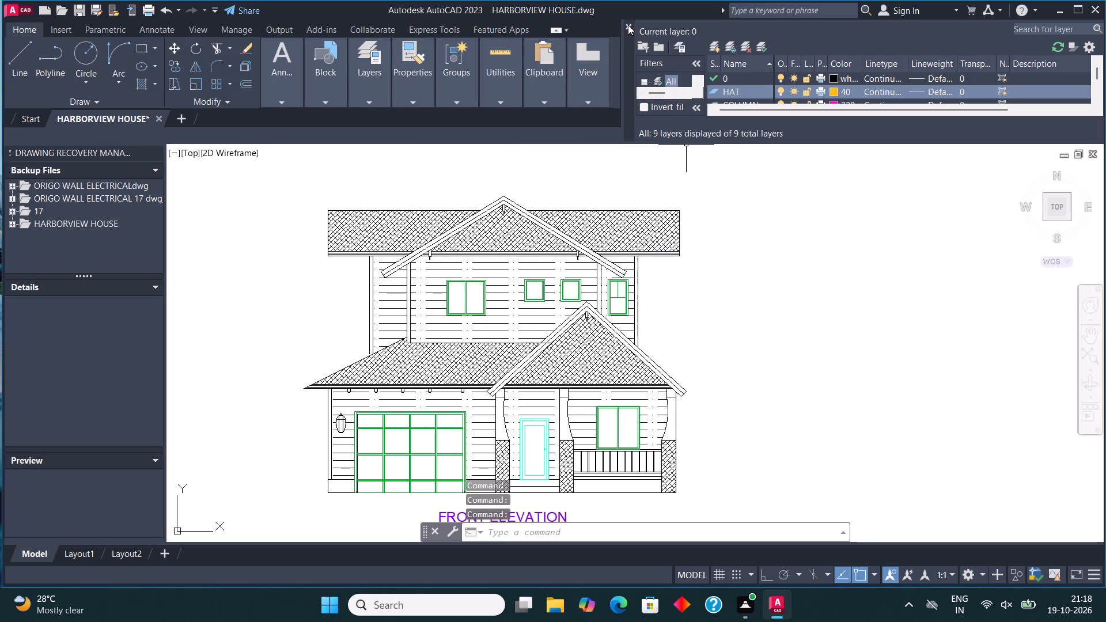
pyautogui.click(628, 25)
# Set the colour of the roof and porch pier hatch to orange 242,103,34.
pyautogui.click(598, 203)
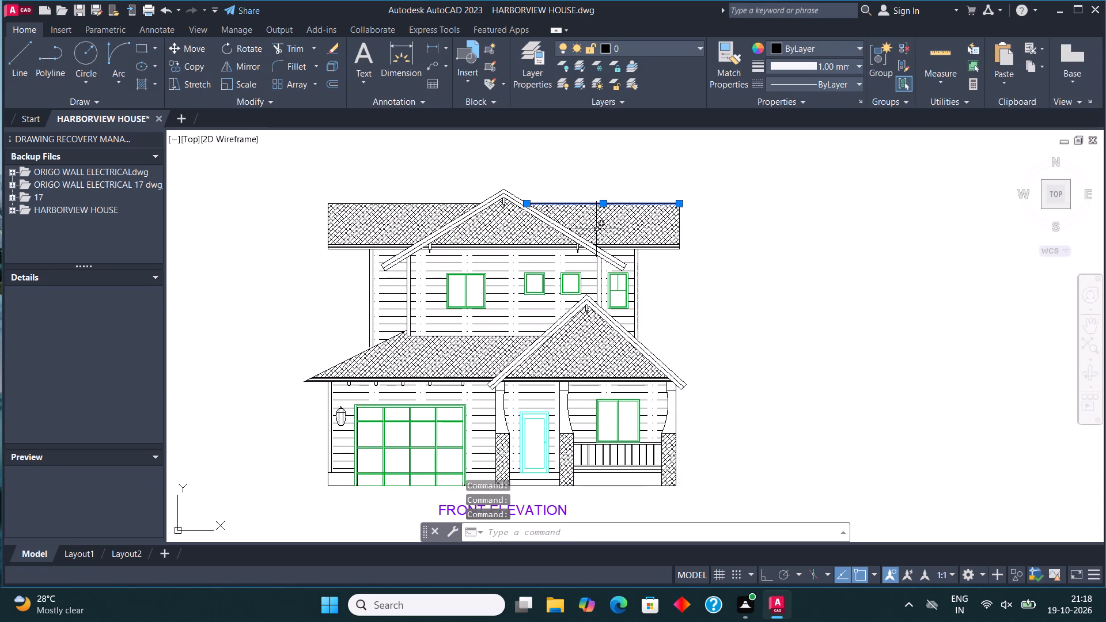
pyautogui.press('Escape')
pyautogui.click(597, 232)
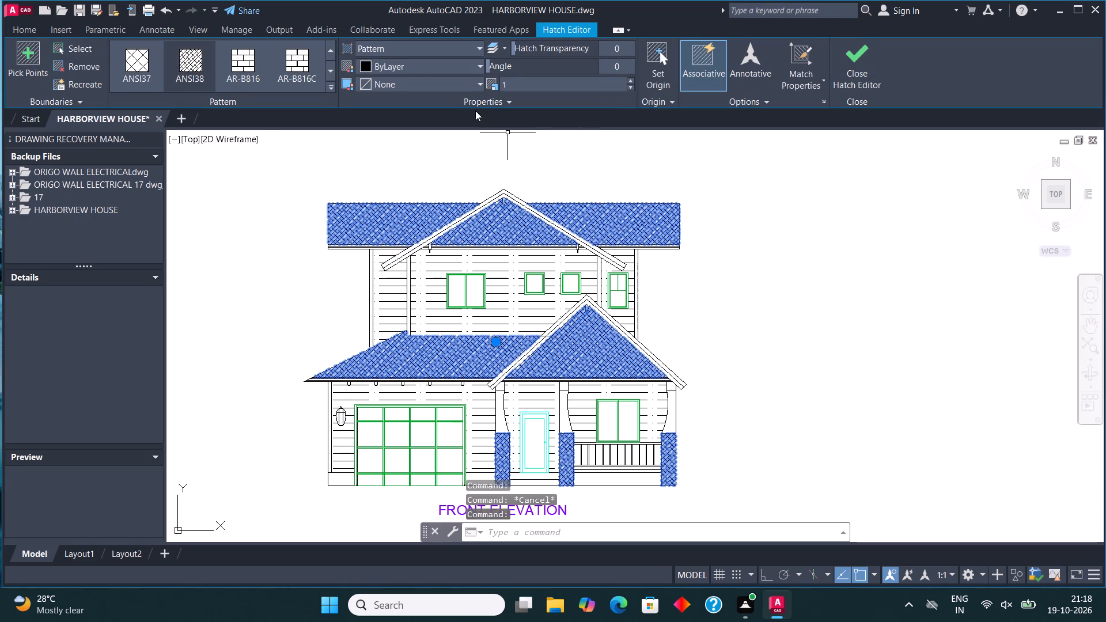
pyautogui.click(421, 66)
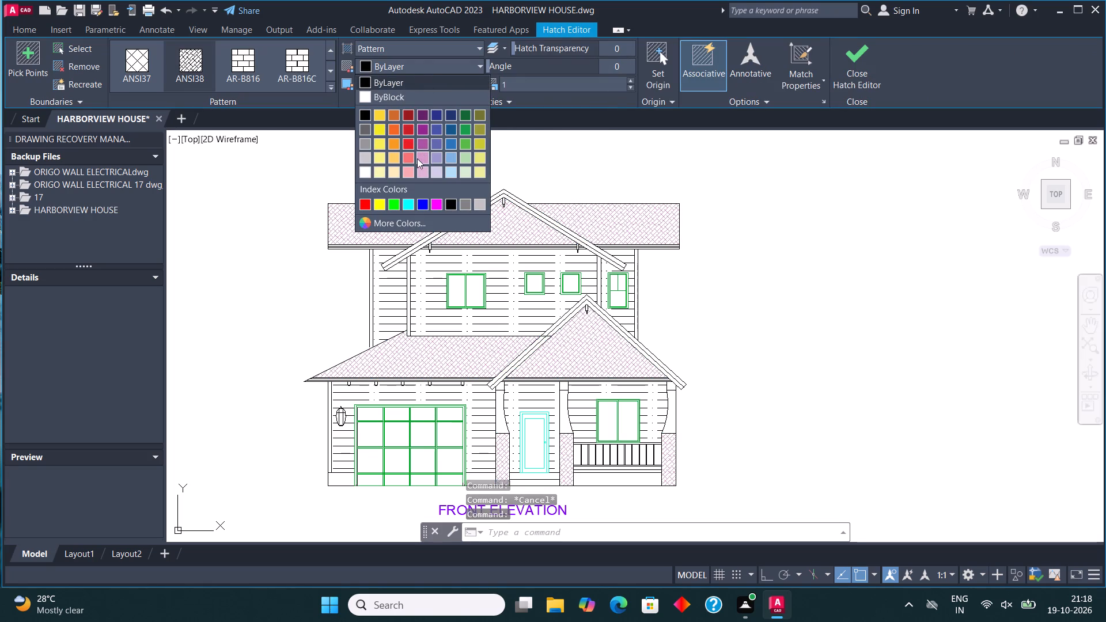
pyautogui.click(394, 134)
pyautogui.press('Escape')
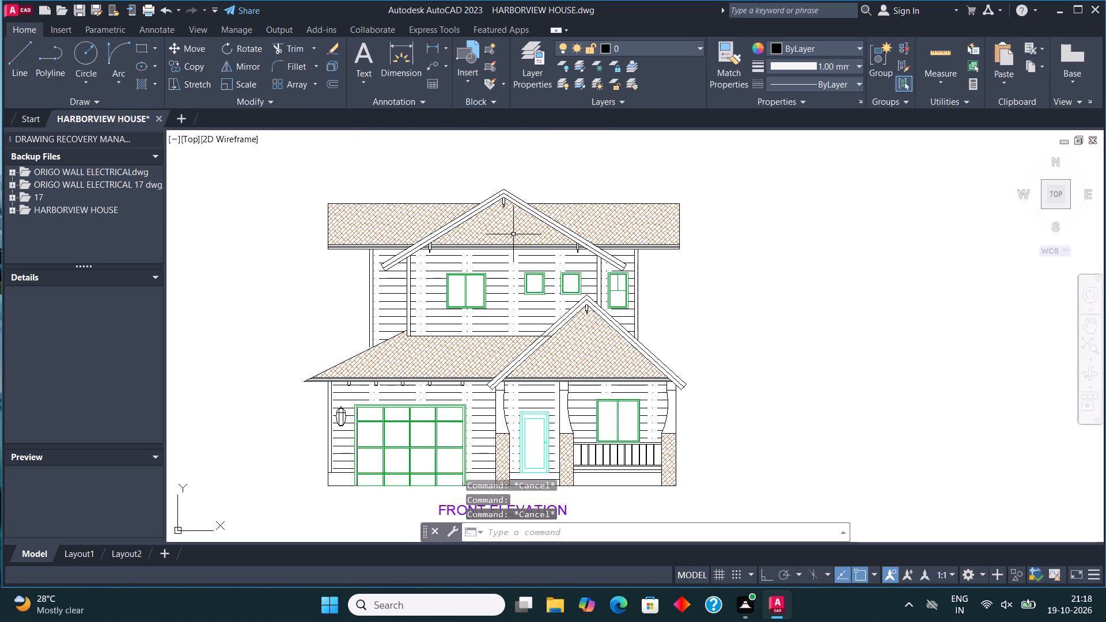
# Set the colour of the roof and porch pier hatch to brownish orange 205,105,40.
pyautogui.click(514, 234)
pyautogui.click(388, 64)
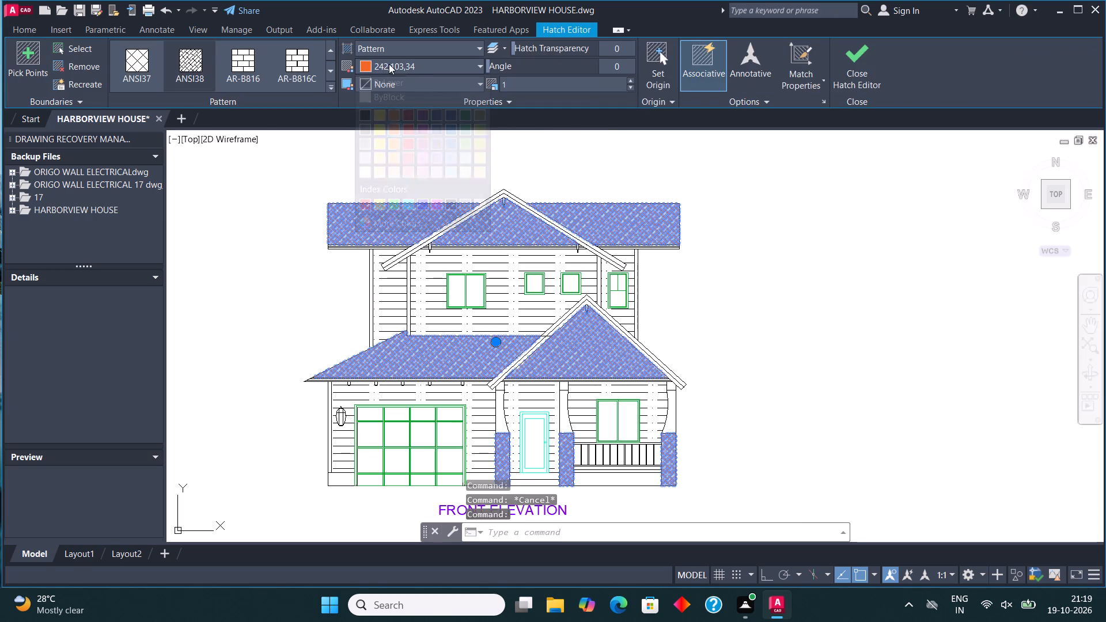
pyautogui.click(396, 116)
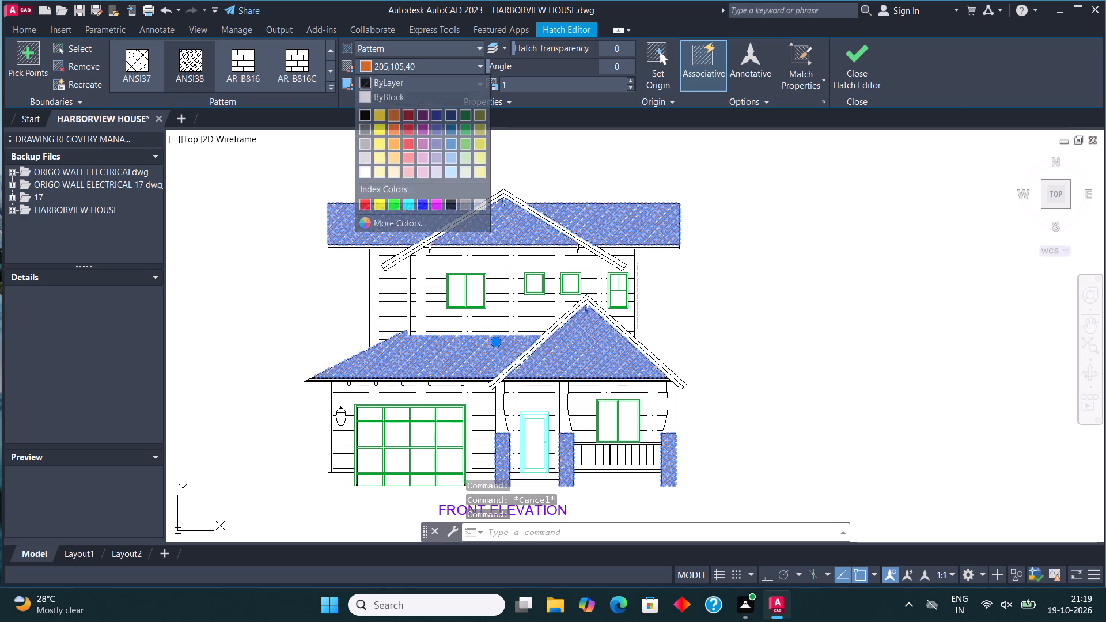
pyautogui.press('Escape')
# Set the main siding hatch on both storeys to a dark yellow colour.
pyautogui.scroll(-2, 513, 228)
pyautogui.scroll(2, 524, 256)
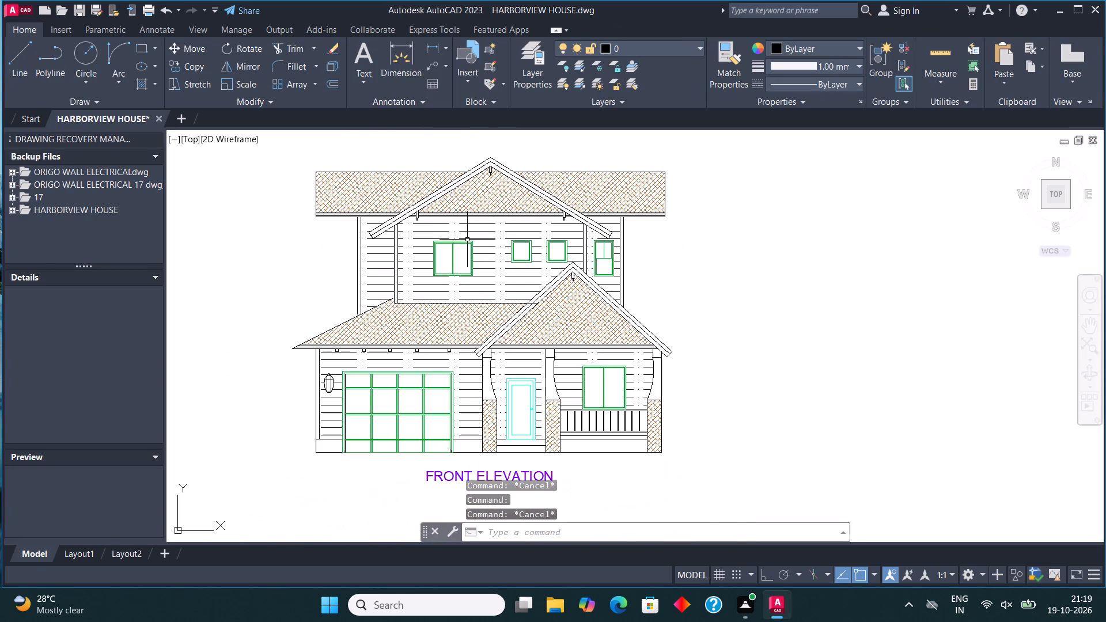
pyautogui.click(466, 227)
pyautogui.click(463, 223)
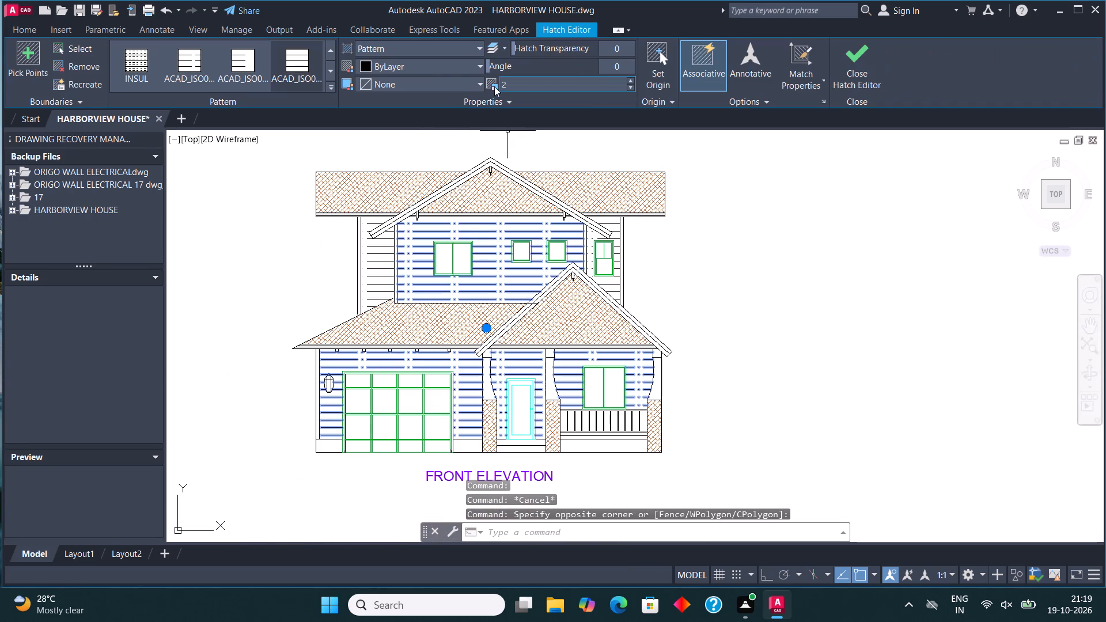
pyautogui.click(437, 68)
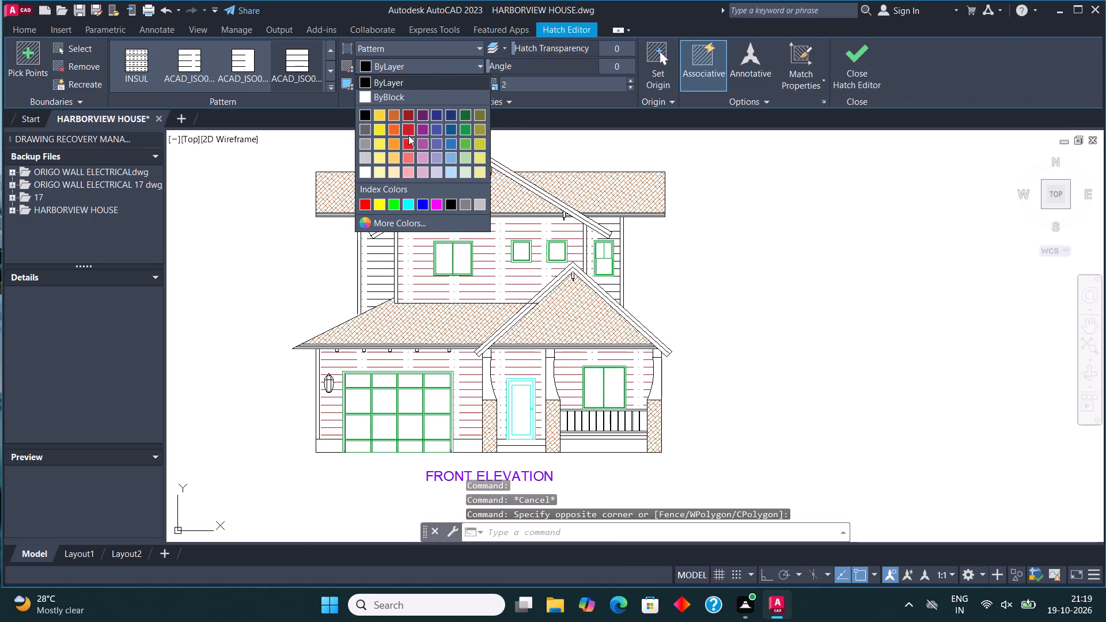
pyautogui.click(479, 146)
pyautogui.press('Escape')
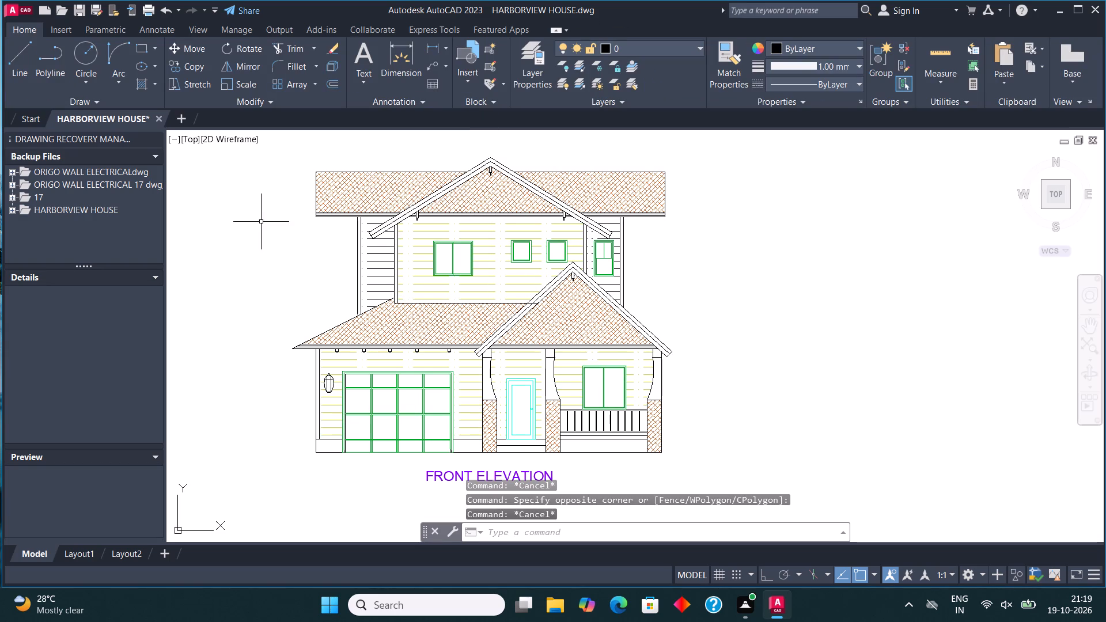
# Move the vertical lines of the two corner boards at the upper storey's left end to the WALL layer.
pyautogui.scroll(1, 341, 258)
pyautogui.click(370, 274)
pyautogui.click(363, 282)
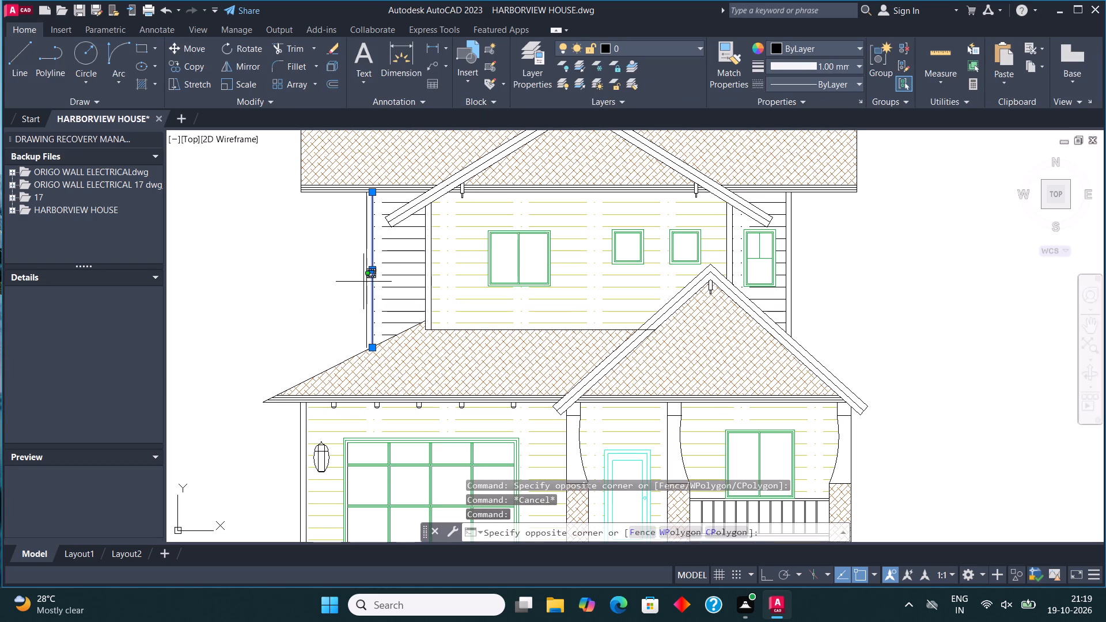
pyautogui.click(368, 287)
pyautogui.click(363, 284)
pyautogui.click(370, 293)
pyautogui.click(366, 289)
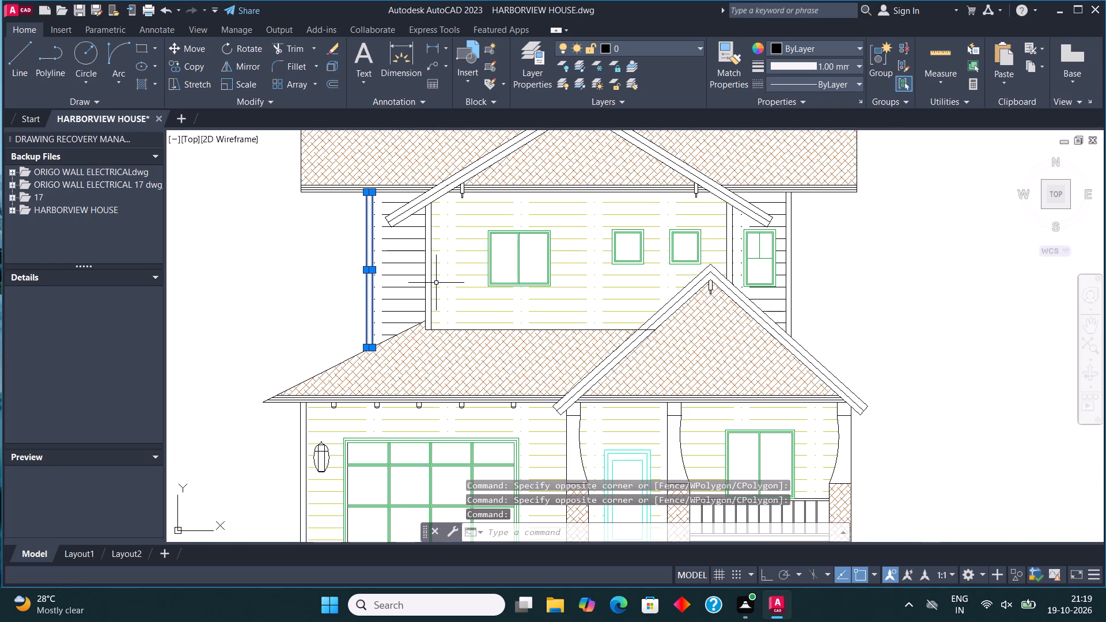
pyautogui.scroll(3, 435, 281)
pyautogui.click(416, 282)
pyautogui.click(393, 279)
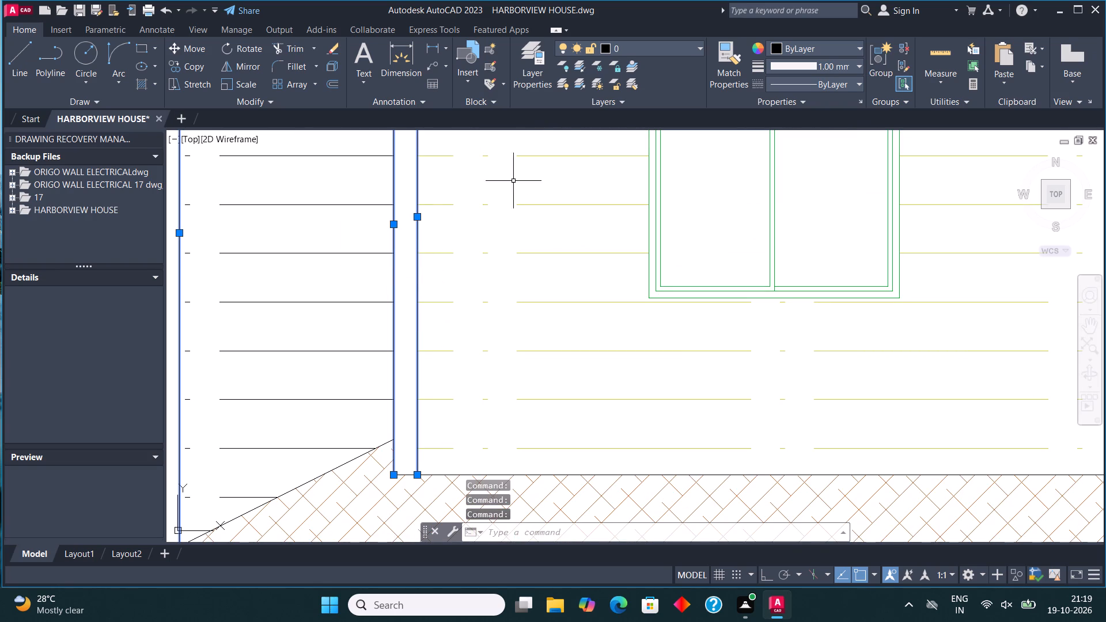
pyautogui.click(672, 50)
pyautogui.click(642, 184)
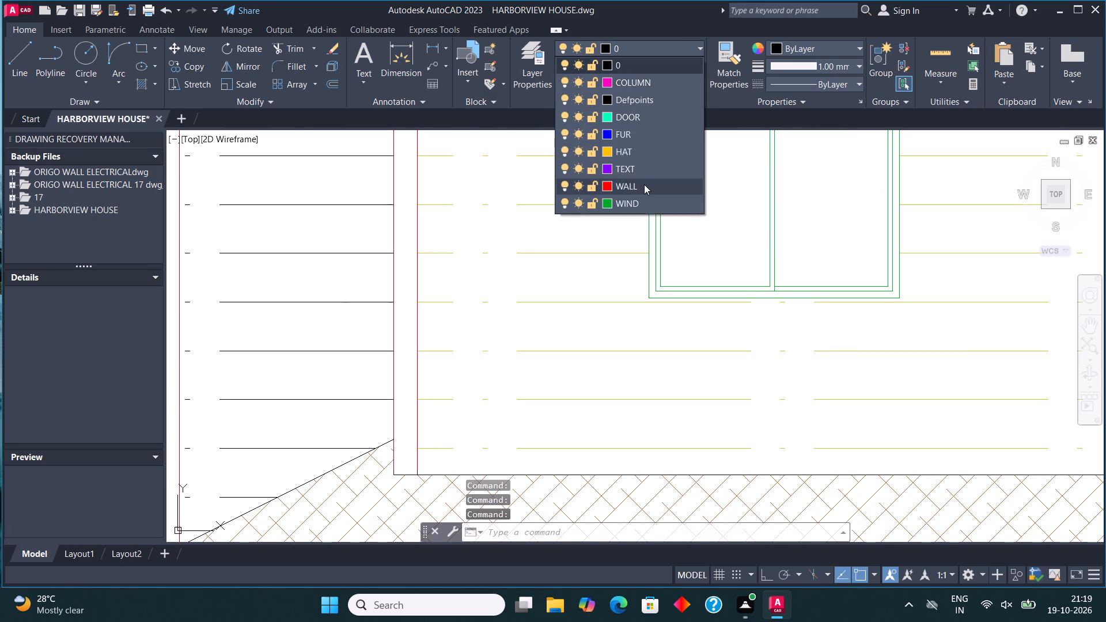
pyautogui.press('Escape')
# Set the hatch on the recessed siding at both ends of the upper storey to yellow.
pyautogui.scroll(-3, 444, 351)
pyautogui.scroll(2, 428, 336)
pyautogui.click(411, 324)
pyautogui.click(396, 301)
pyautogui.scroll(-3, 423, 314)
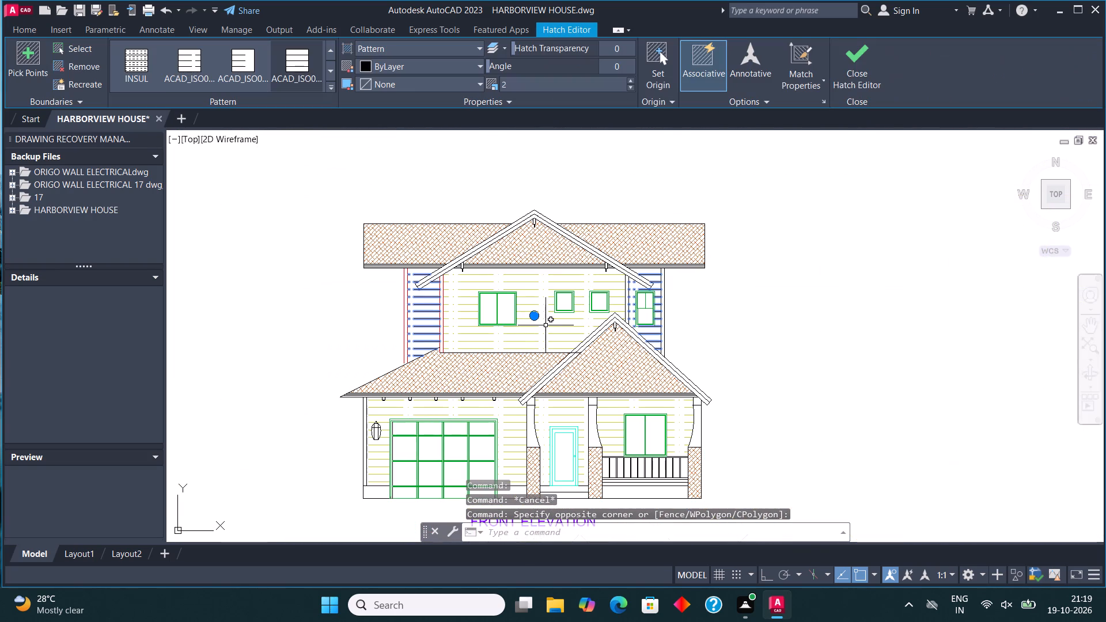
pyautogui.click(366, 69)
pyautogui.click(373, 141)
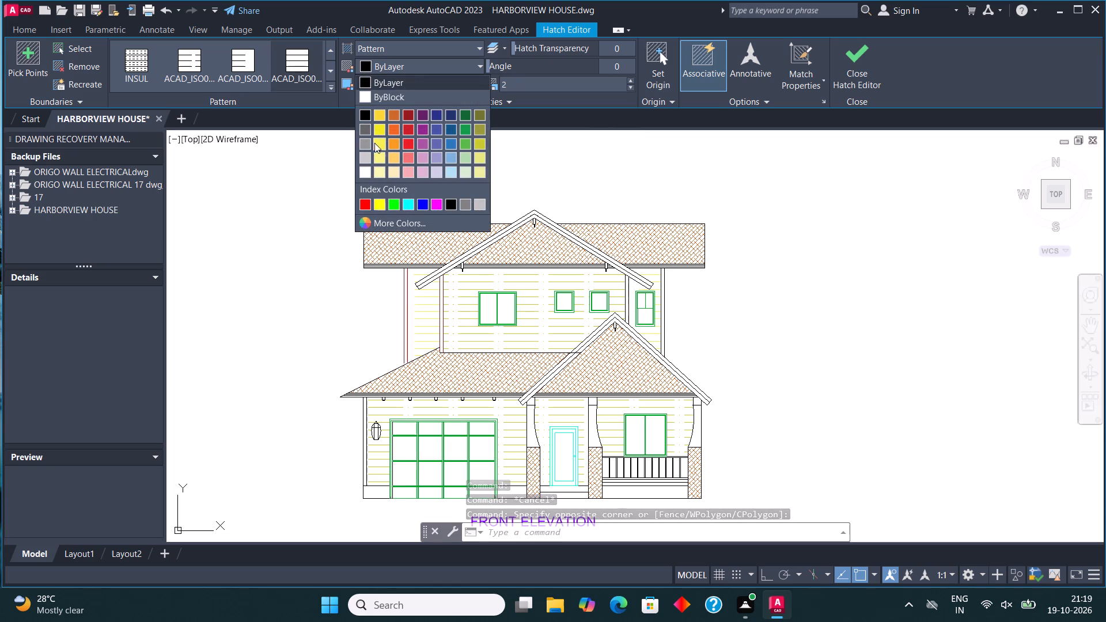
pyautogui.press('Escape')
# Make WALL the current layer and hatch the corner board at the garage's left end with the SOLID pattern.
pyautogui.scroll(-2, 512, 344)
pyautogui.scroll(2, 442, 426)
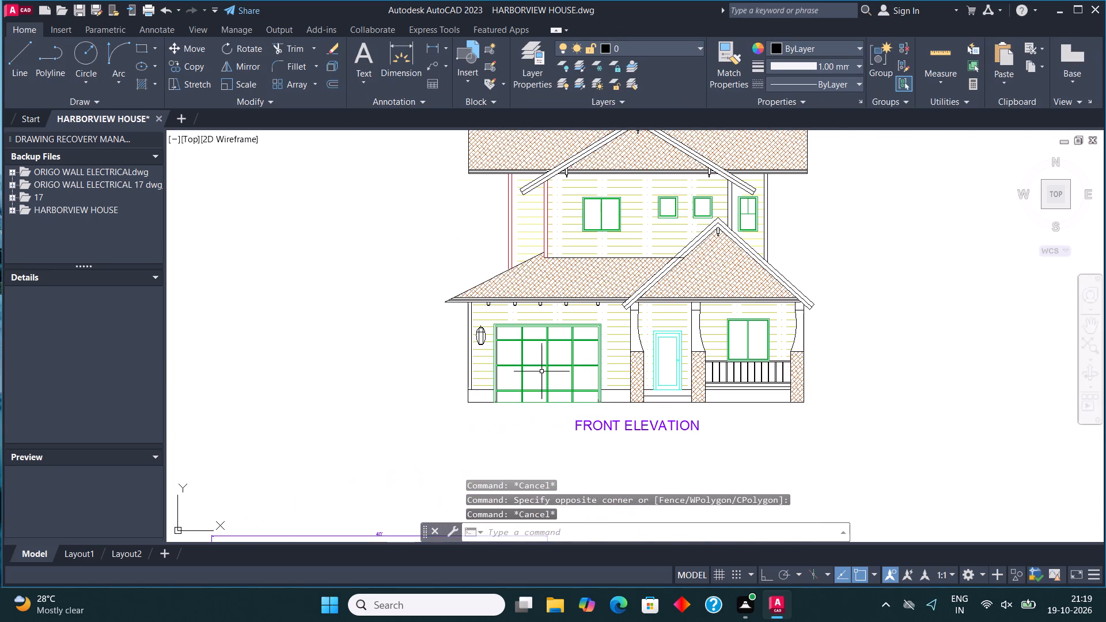
pyautogui.scroll(2, 540, 365)
pyautogui.moveTo(530, 358); pyautogui.dragTo(491, 331, button='middle')
pyautogui.scroll(-2, 450, 361)
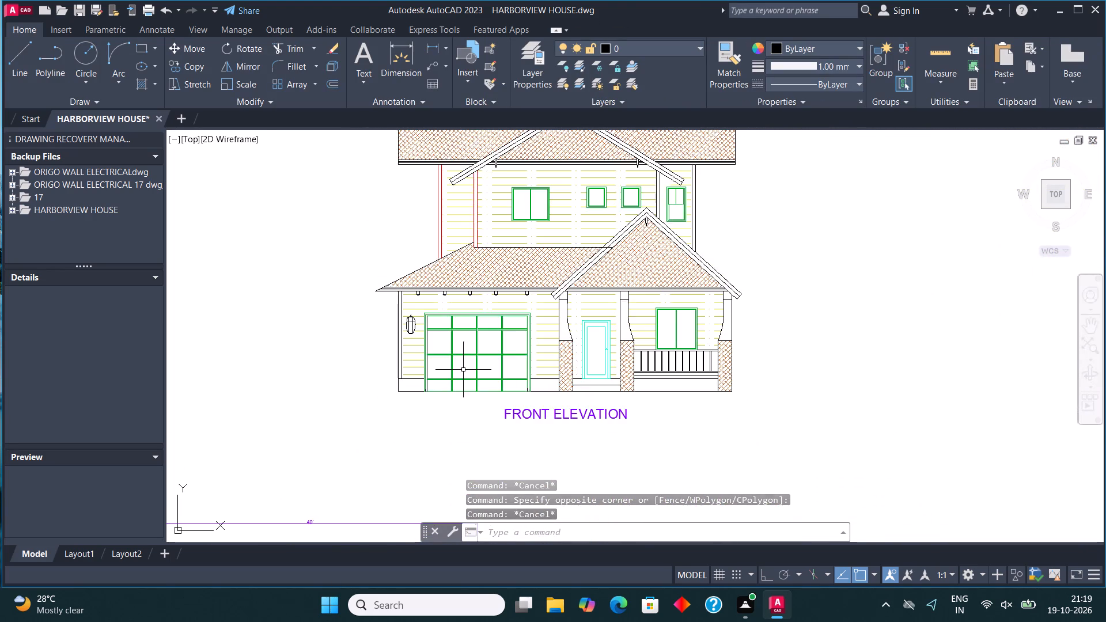
pyautogui.scroll(2, 463, 370)
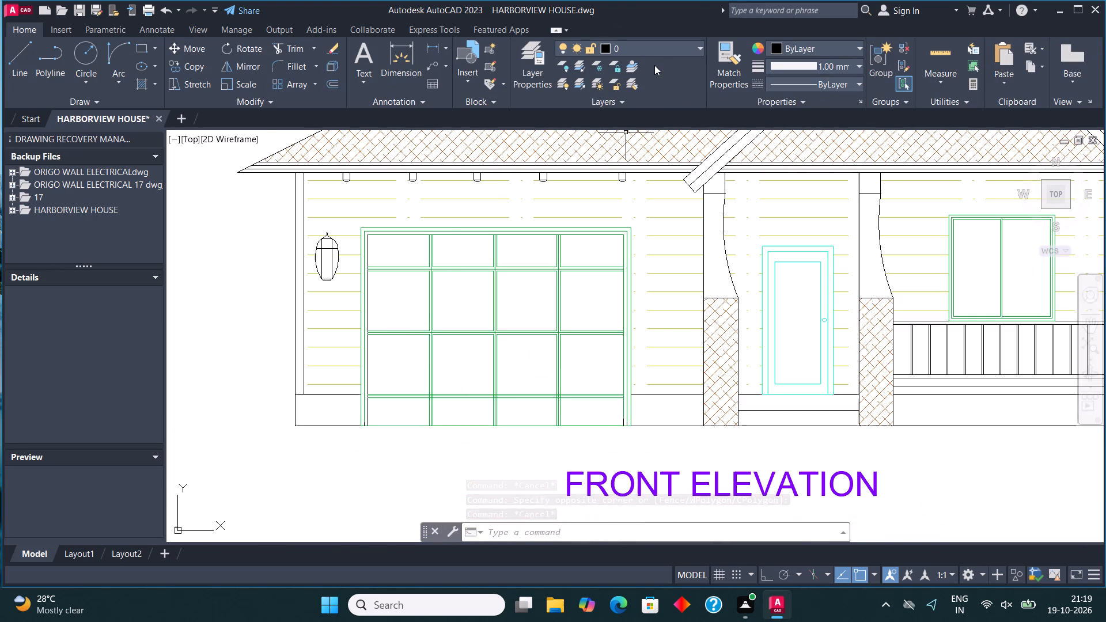
pyautogui.click(652, 55)
pyautogui.click(647, 184)
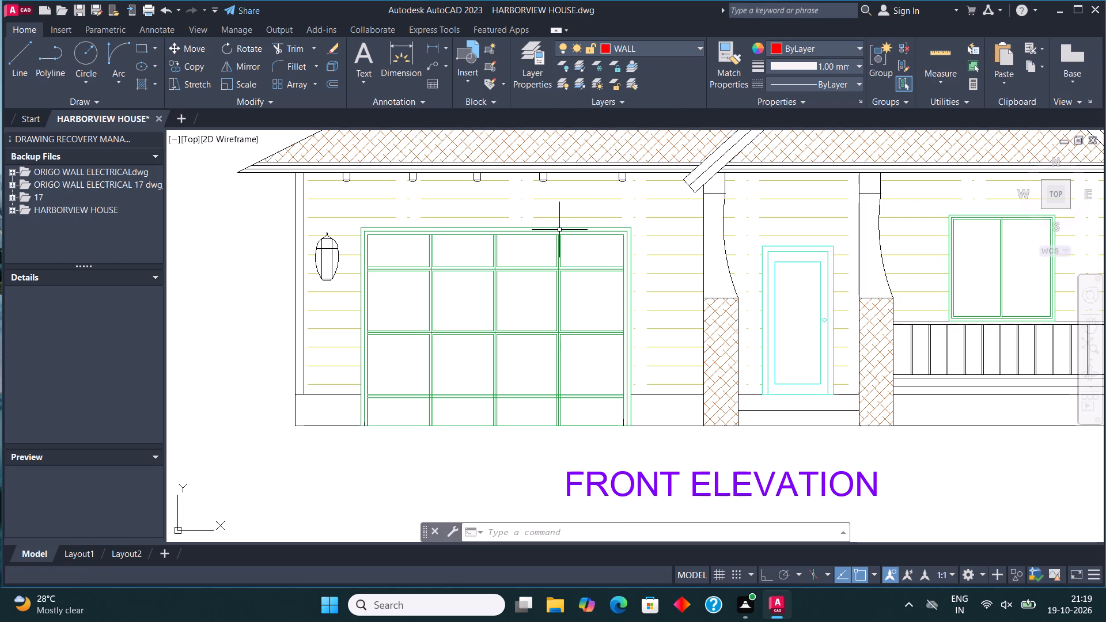
pyautogui.press('h')
pyautogui.press('Return')
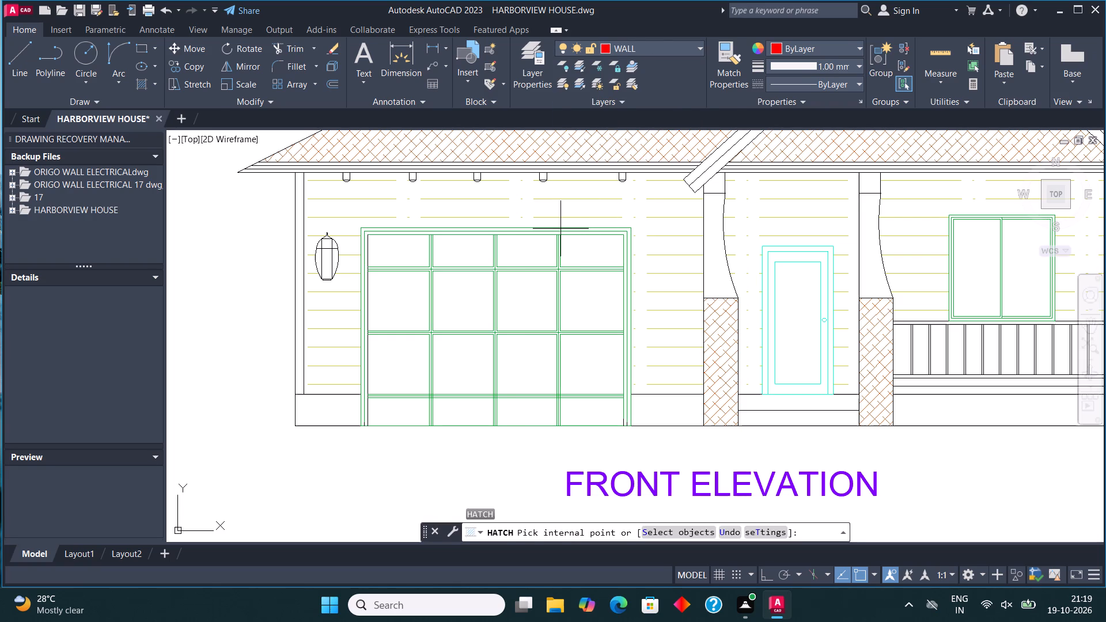
pyautogui.click(298, 255)
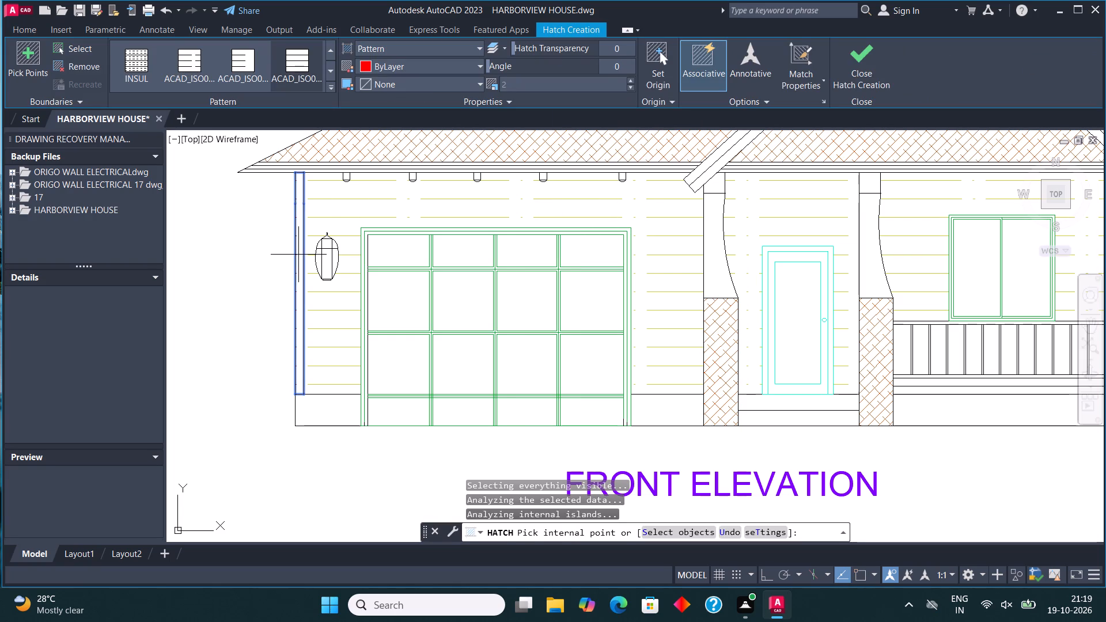
pyautogui.click(332, 50)
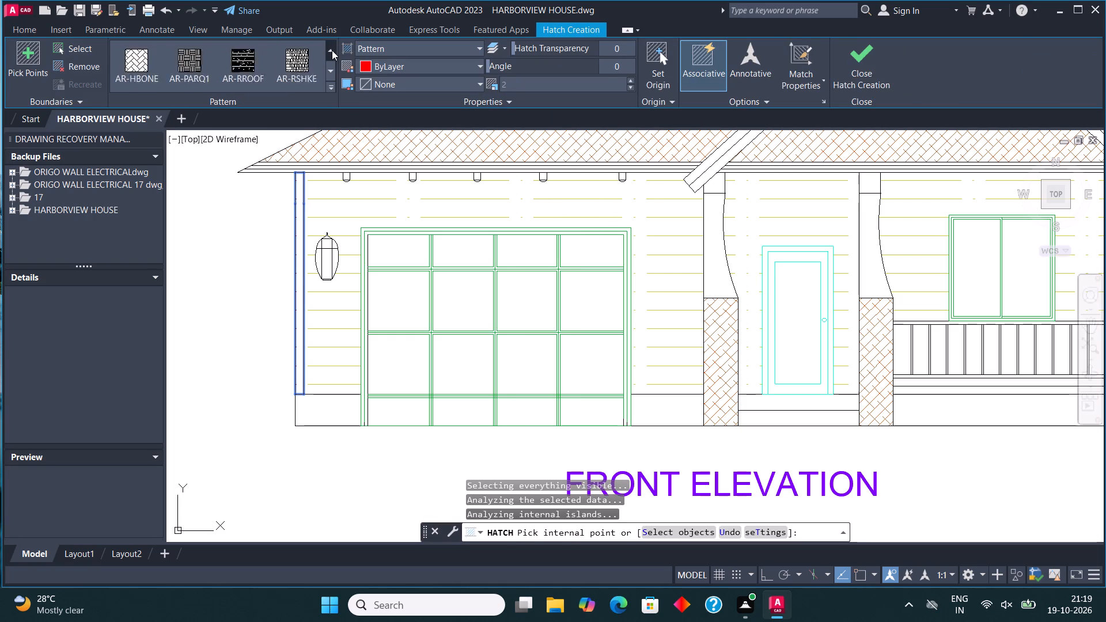
pyautogui.click(141, 48)
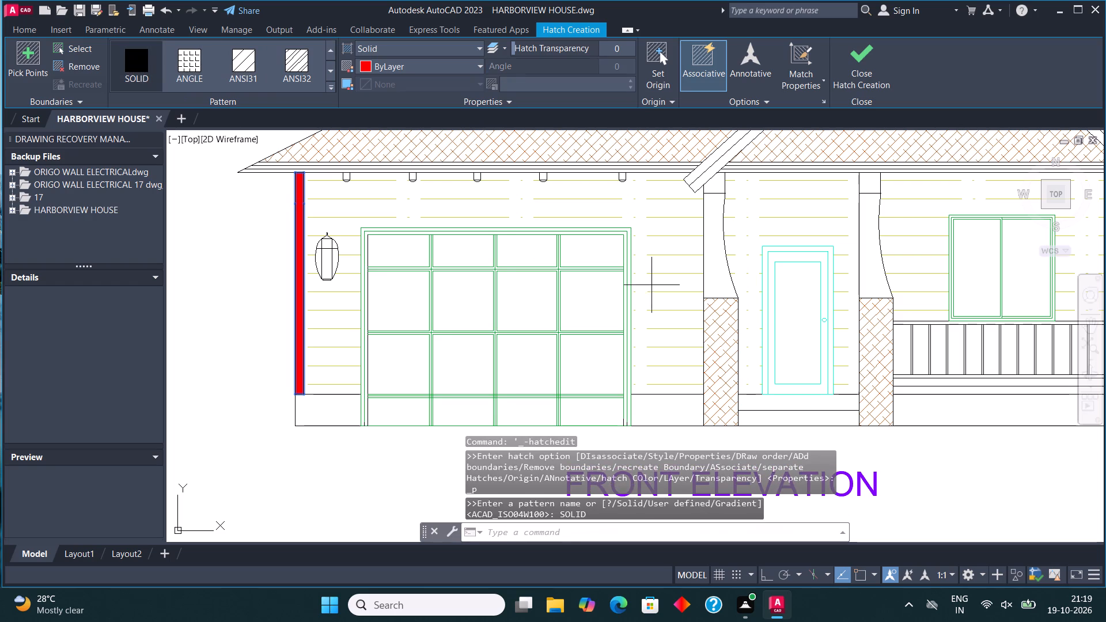
# Extend the solid fill to the upper storey's left corner boards, trying the outer board and filling the inner one.
pyautogui.scroll(-2, 558, 301)
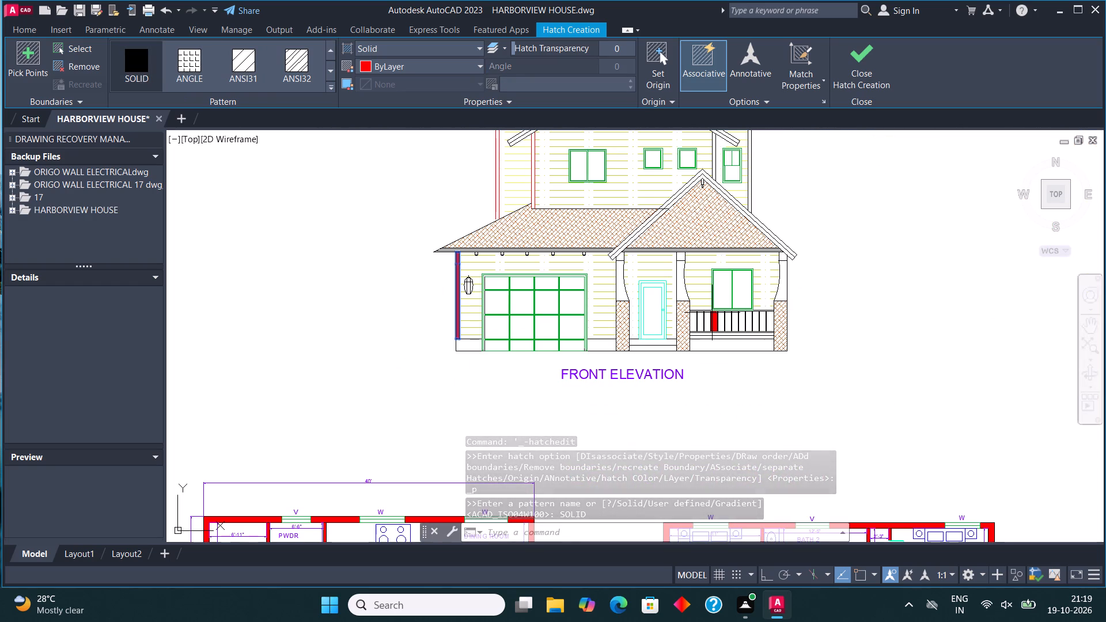
pyautogui.scroll(2, 471, 350)
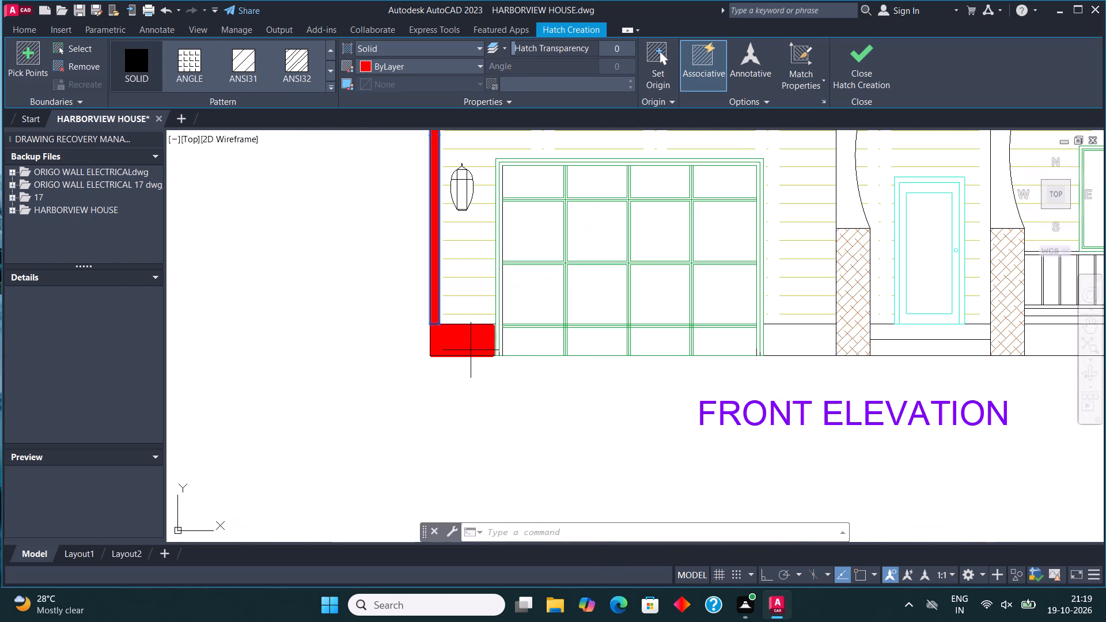
pyautogui.scroll(-2, 472, 351)
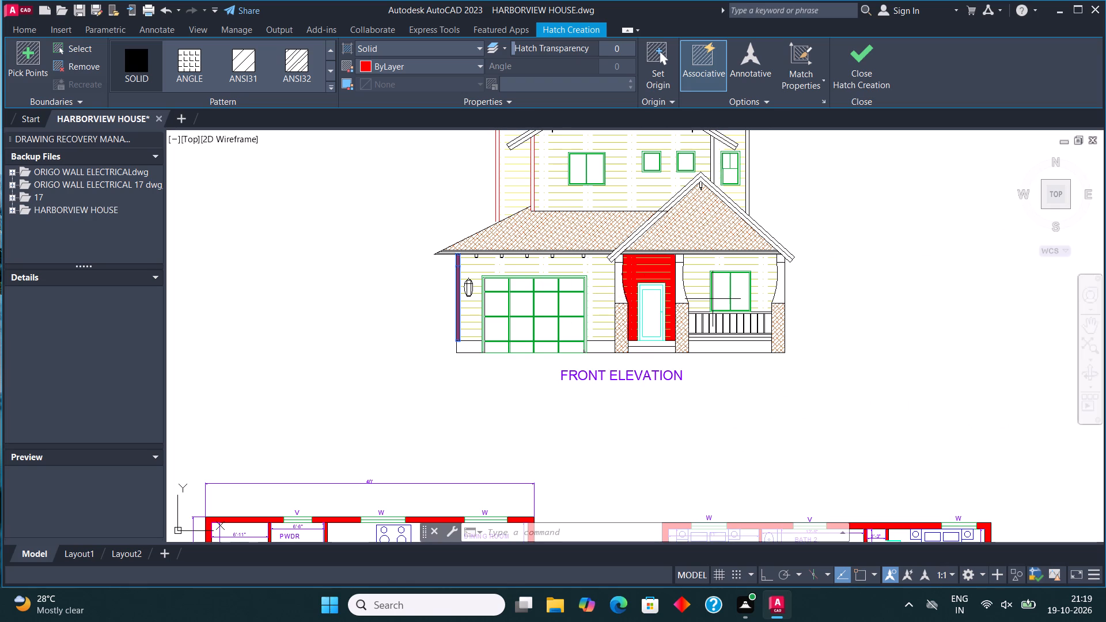
pyautogui.moveTo(628, 280); pyautogui.dragTo(487, 419, button='middle')
pyautogui.scroll(2, 340, 353)
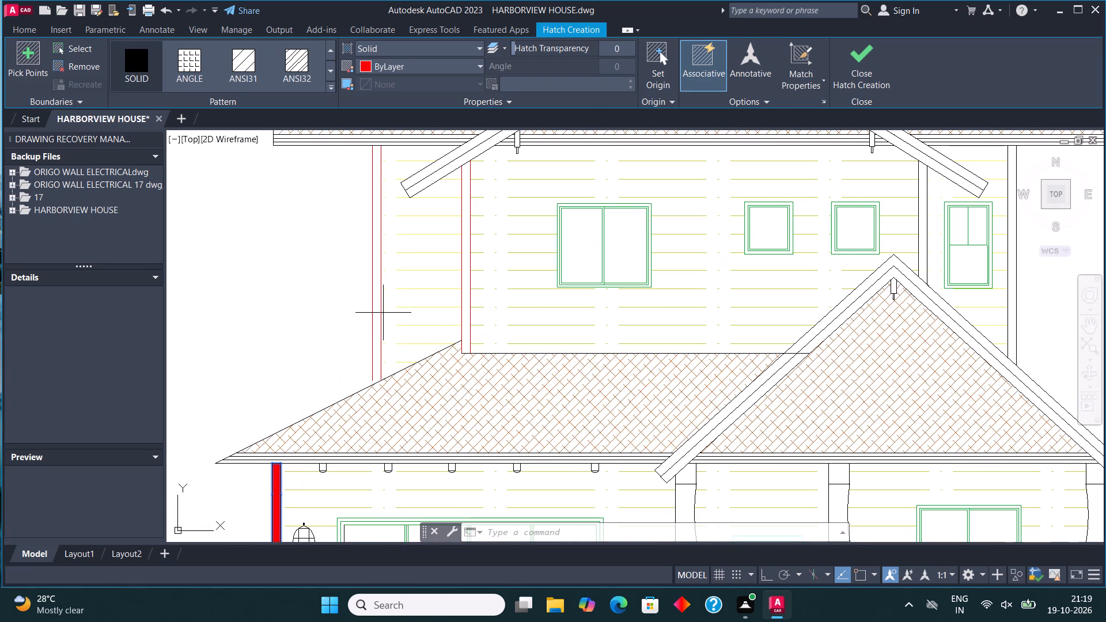
pyautogui.click(376, 309)
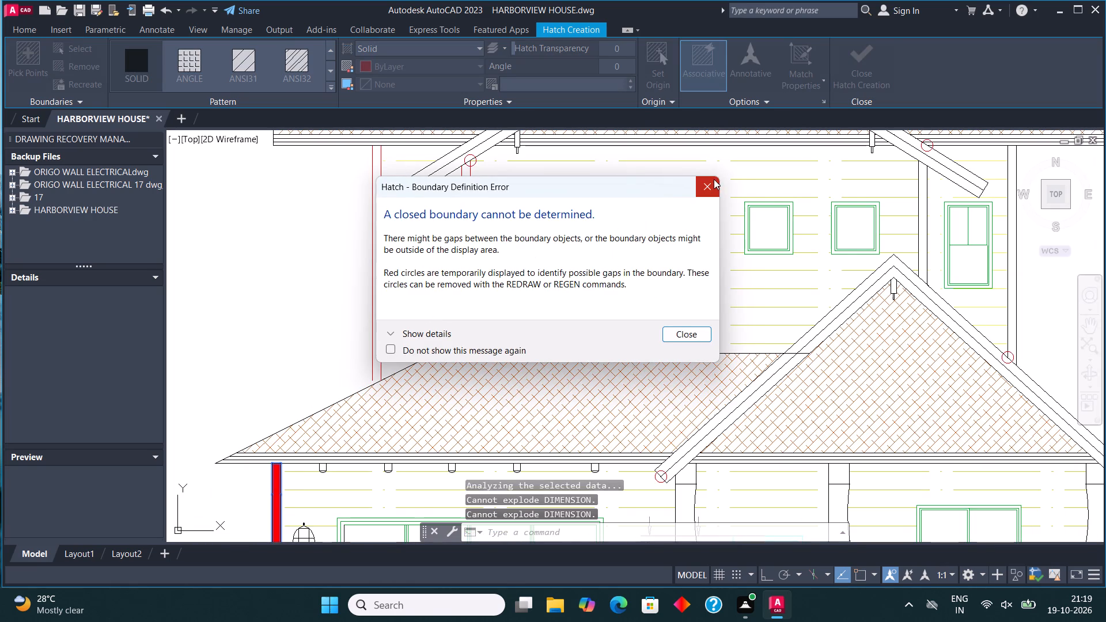
pyautogui.click(714, 179)
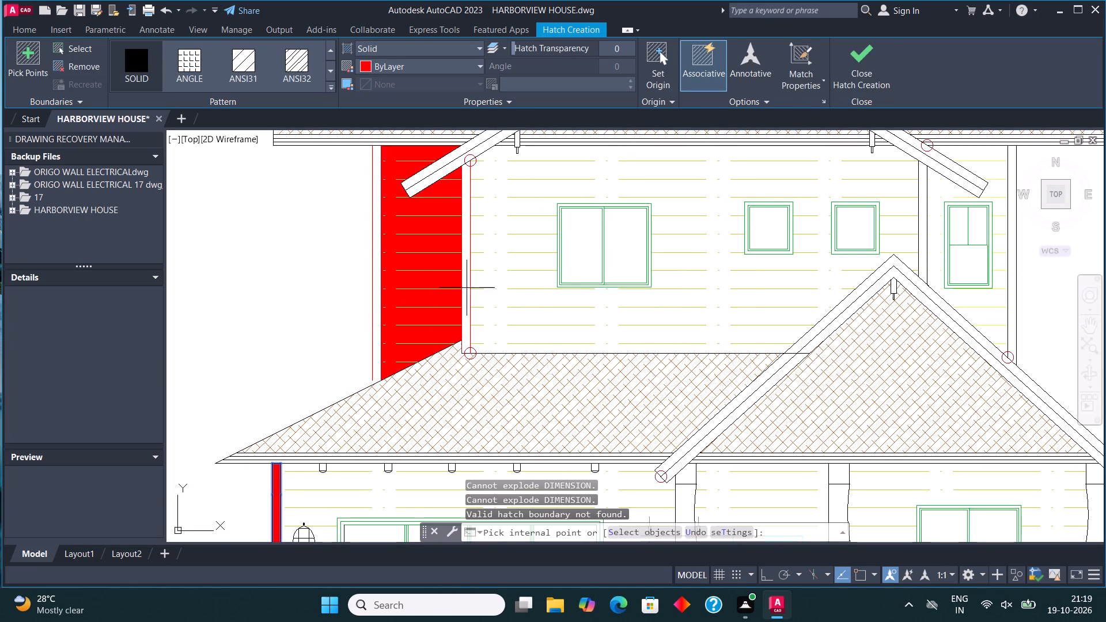
pyautogui.click(467, 267)
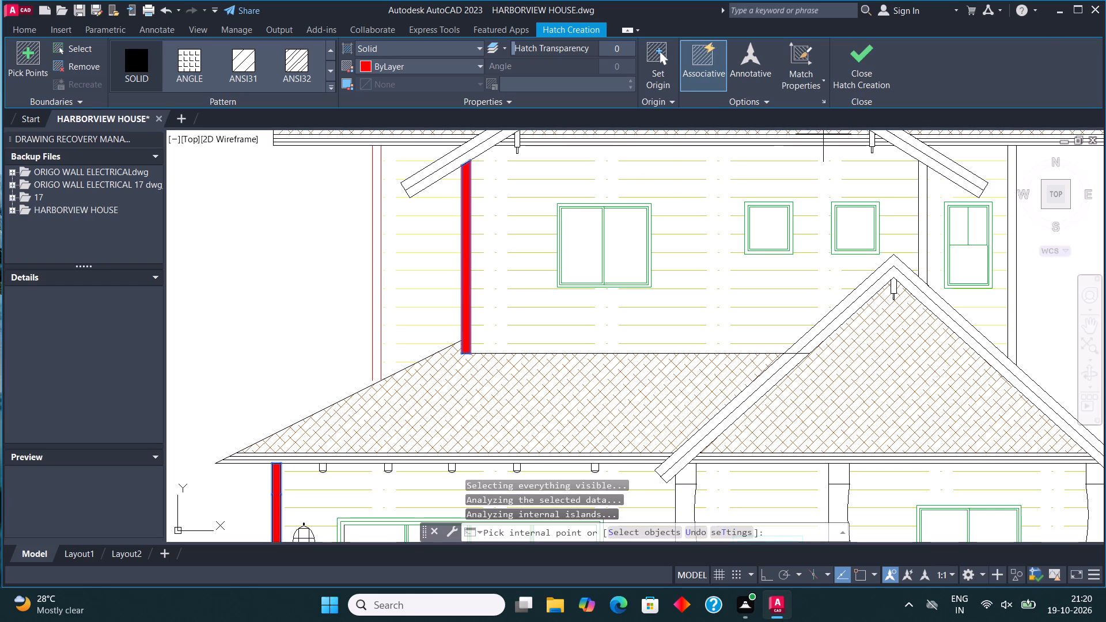
pyautogui.click(846, 51)
# Draw a short line extending the outer left corner board's outer edge down to the lower roof slope.
pyautogui.scroll(4, 380, 384)
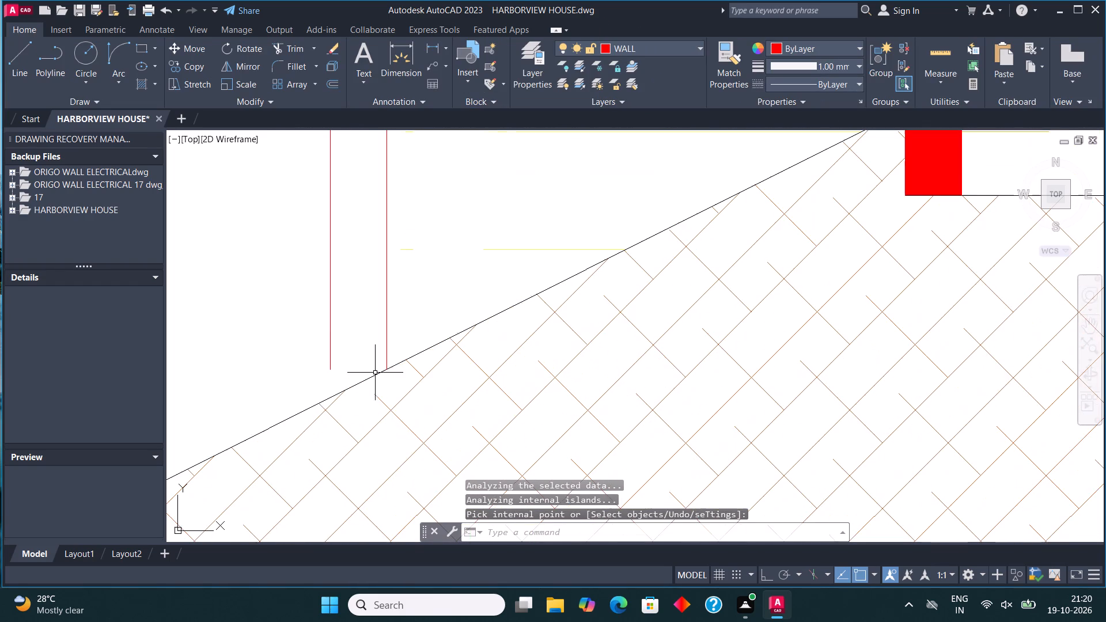
pyautogui.click(19, 61)
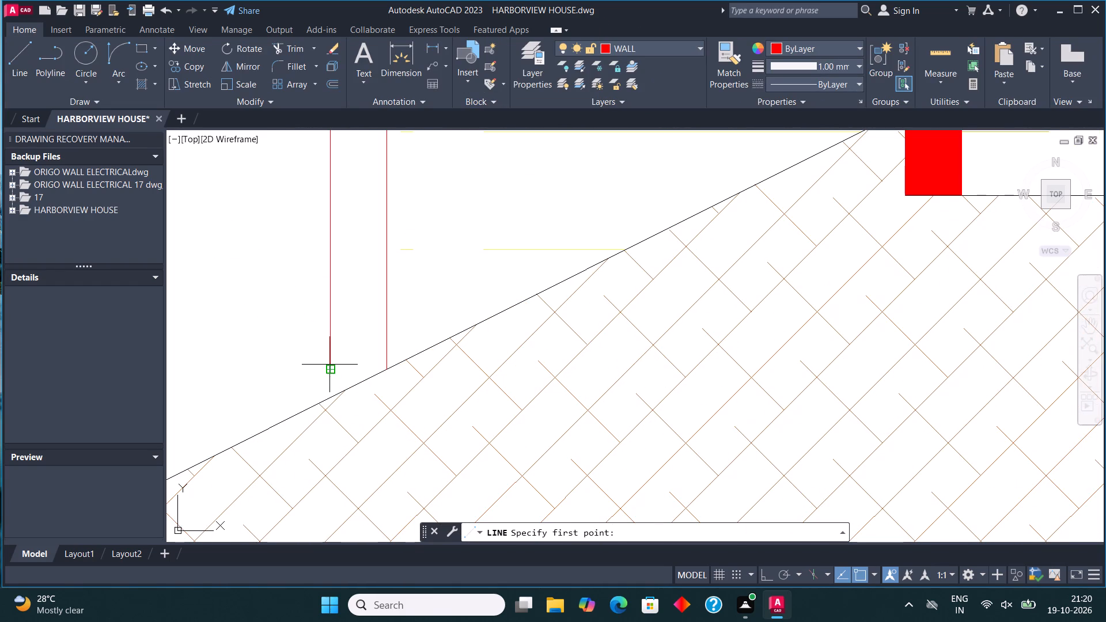
pyautogui.click(329, 365)
pyautogui.click(329, 396)
pyautogui.press('Escape')
pyautogui.scroll(-3, 376, 356)
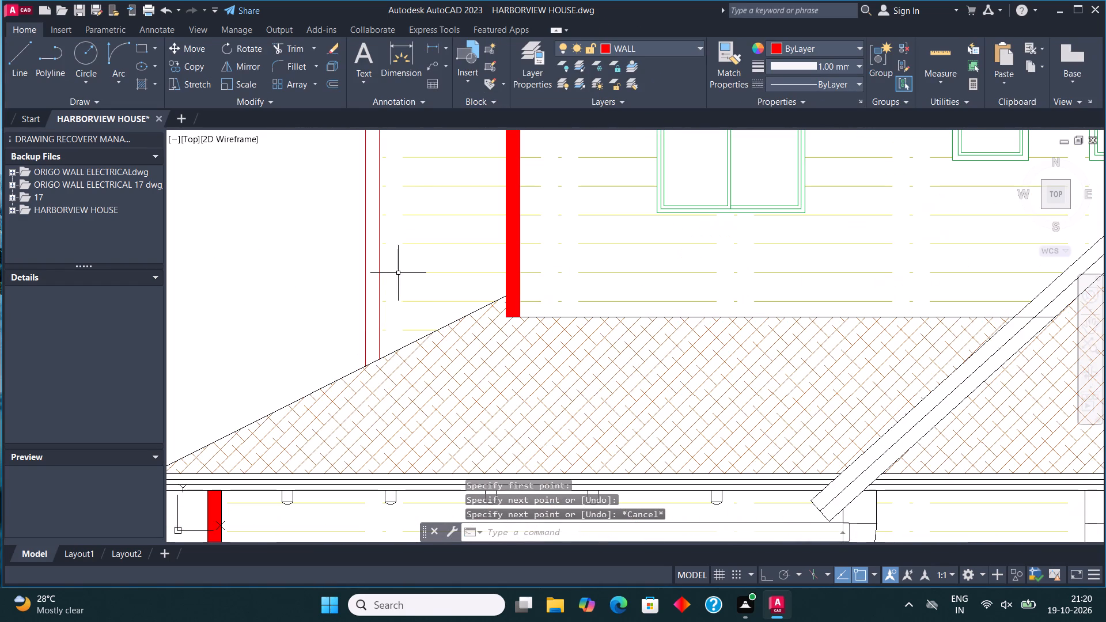
# Solid-fill the outermost corner boards at the left and right ends of the upper storey.
pyautogui.press('h')
pyautogui.press('Return')
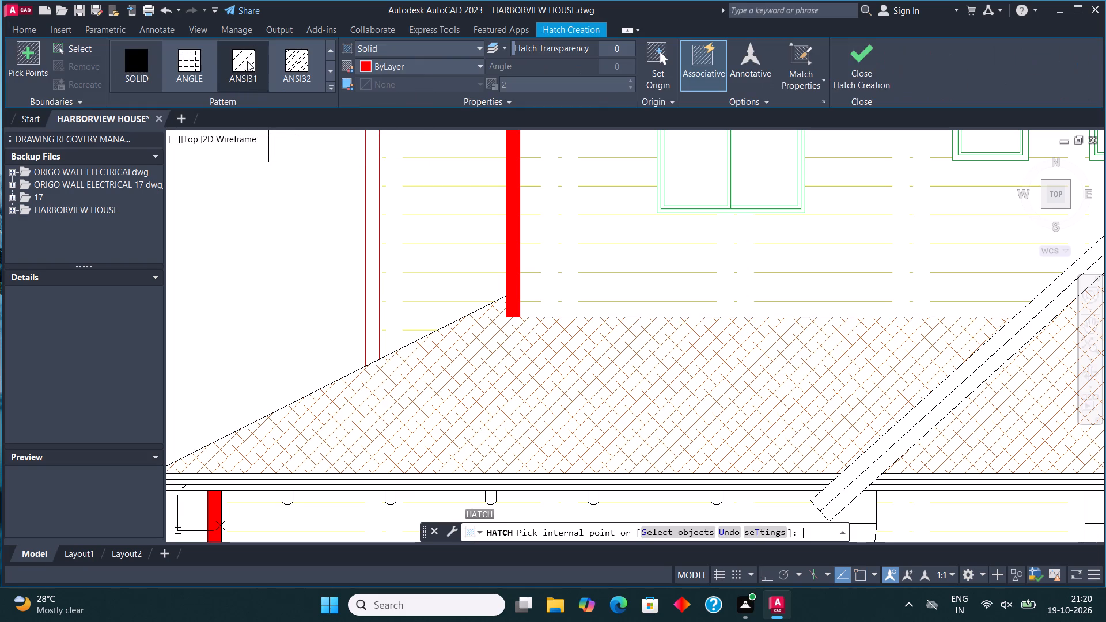
pyautogui.click(372, 236)
pyautogui.scroll(-4, 351, 253)
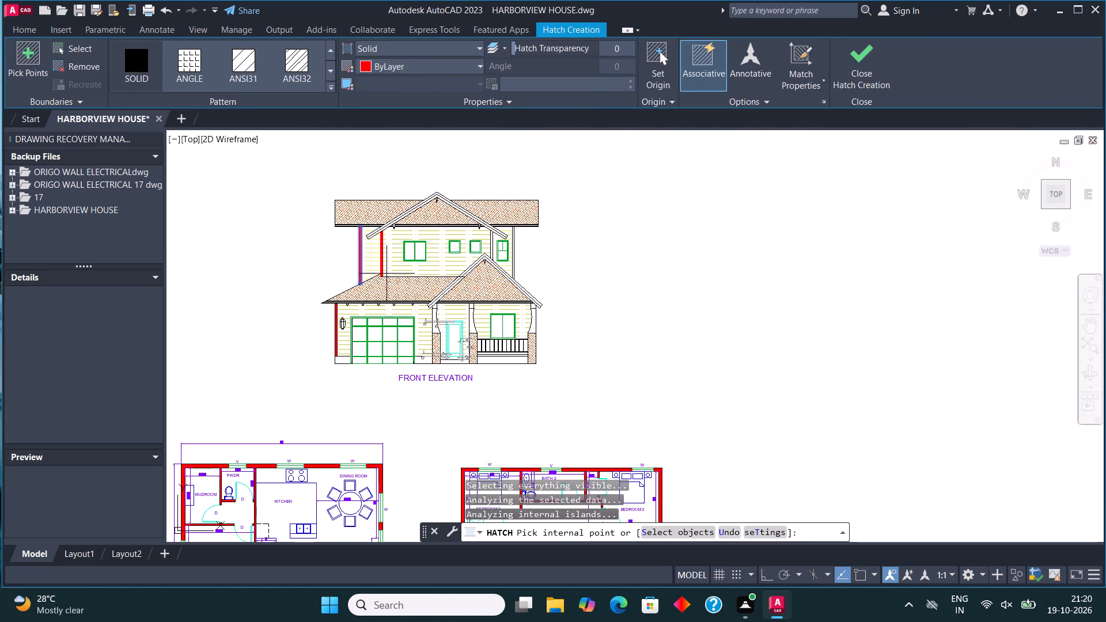
pyautogui.scroll(4, 544, 266)
pyautogui.click(359, 231)
pyautogui.scroll(-4, 399, 229)
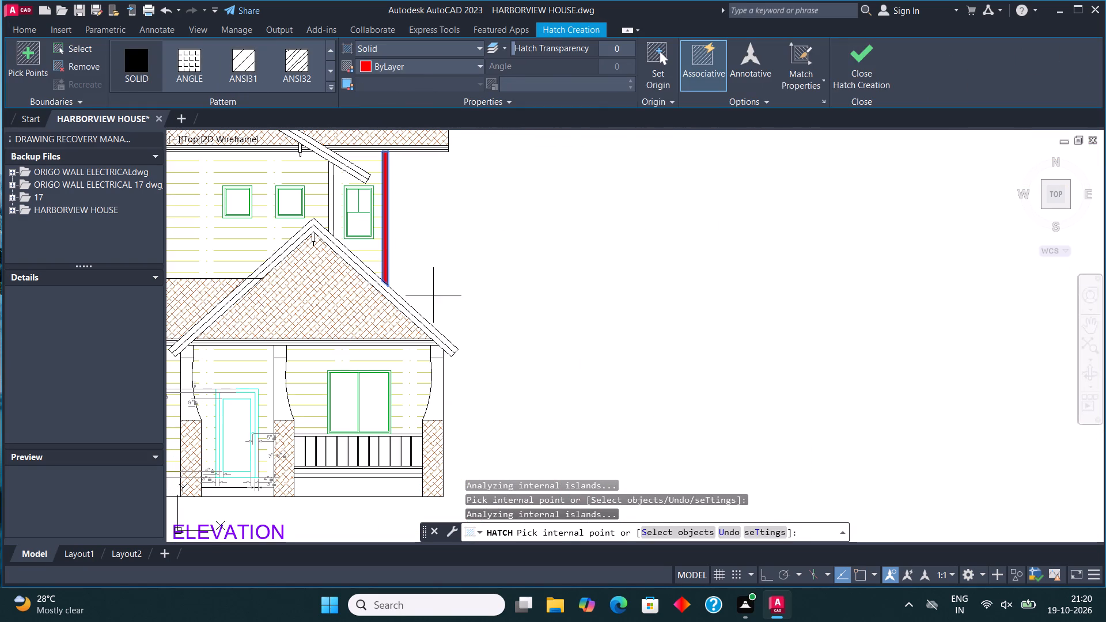
pyautogui.click(859, 59)
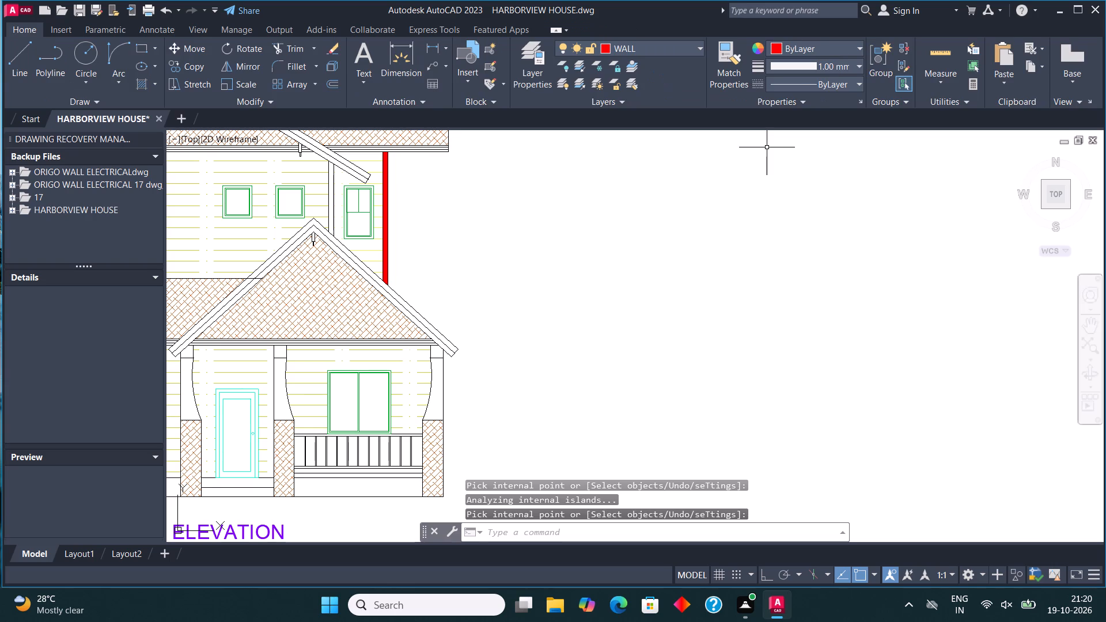
# Solid-fill the curved shafts and top blocks of the three porch columns above the hatched piers.
pyautogui.scroll(-5, 855, 18)
pyautogui.scroll(-3, 461, 323)
pyautogui.moveTo(594, 292); pyautogui.dragTo(782, 255, button='middle')
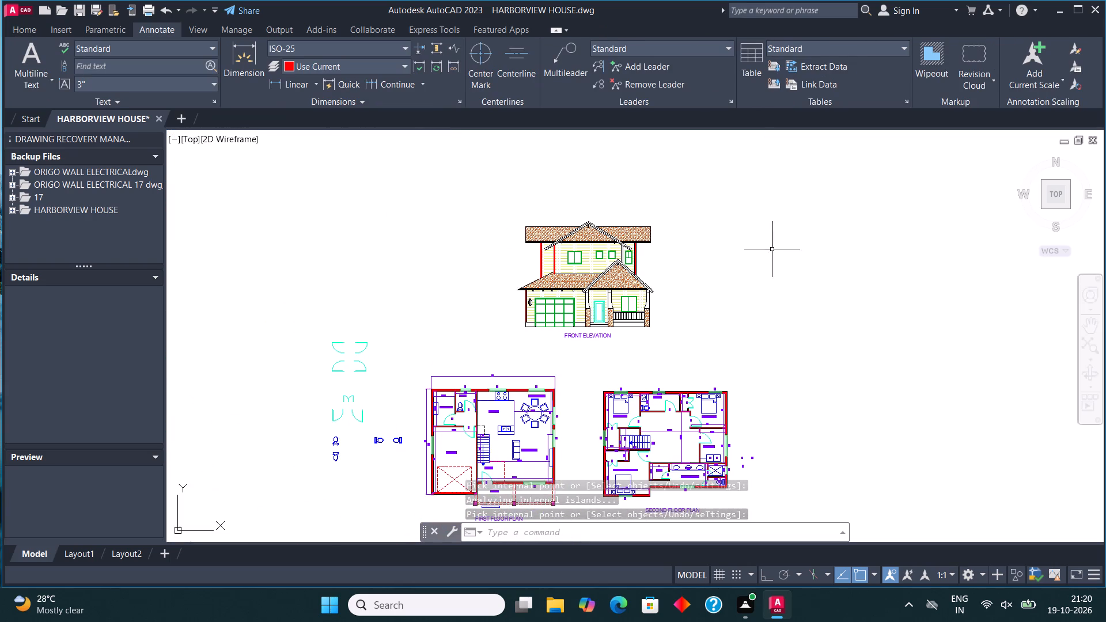
pyautogui.scroll(4, 600, 314)
pyautogui.moveTo(578, 292); pyautogui.dragTo(535, 331, button='middle')
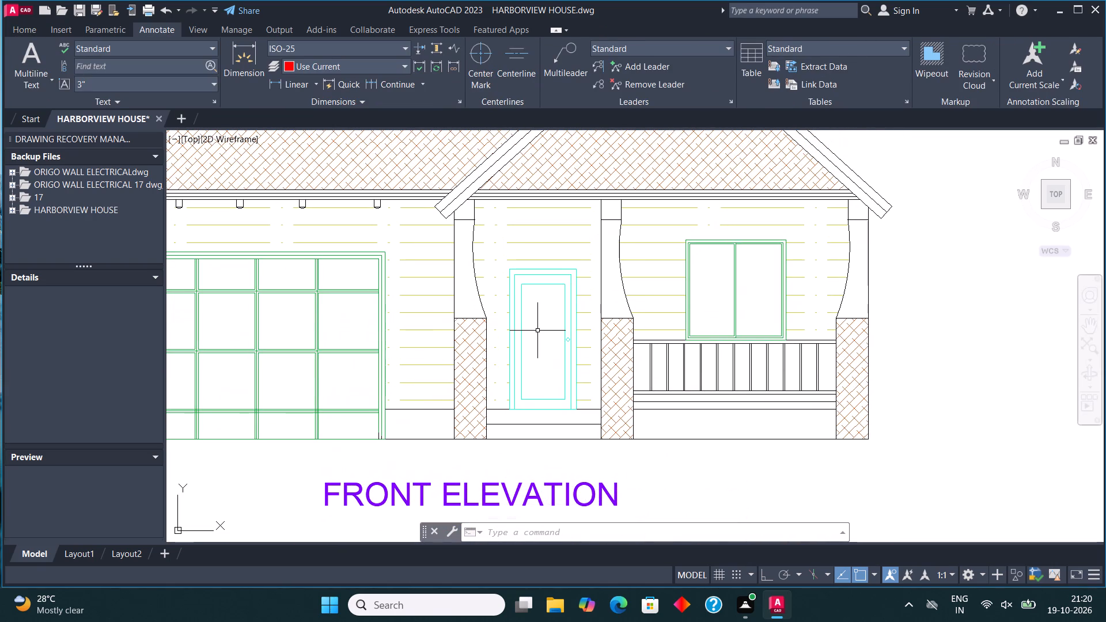
pyautogui.press('h')
pyautogui.press('Return')
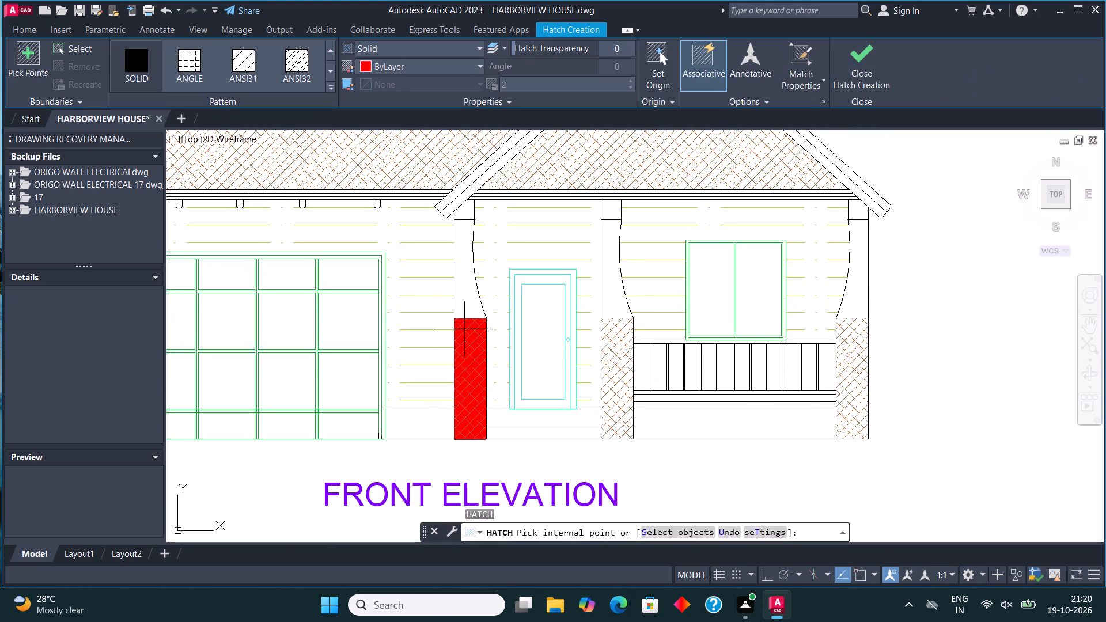
pyautogui.click(462, 303)
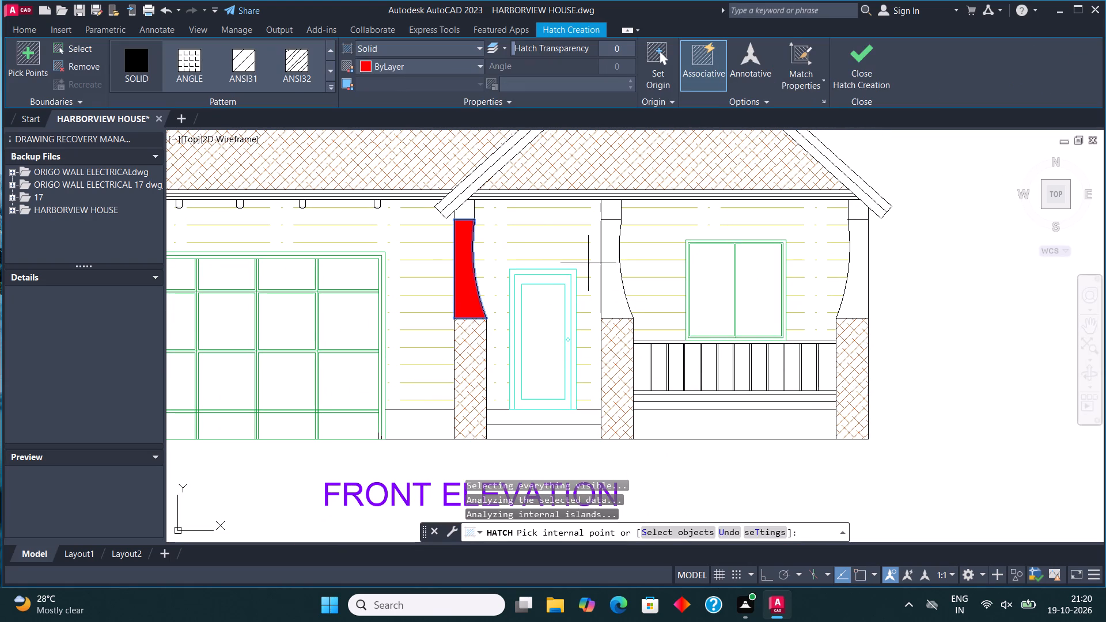
pyautogui.click(605, 275)
pyautogui.click(608, 215)
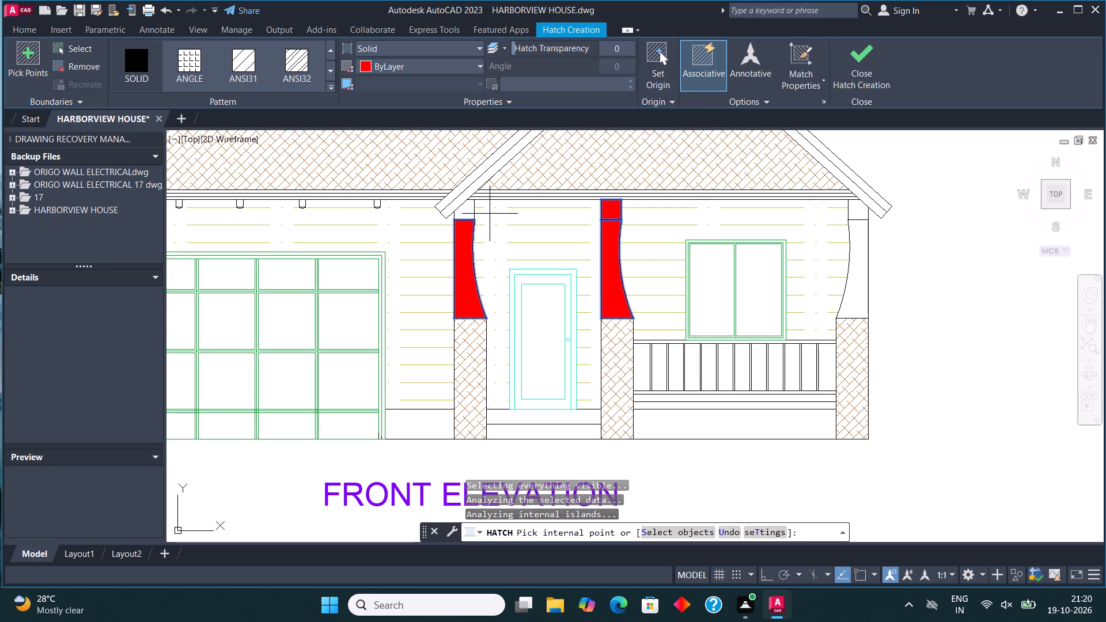
pyautogui.click(468, 214)
pyautogui.click(856, 294)
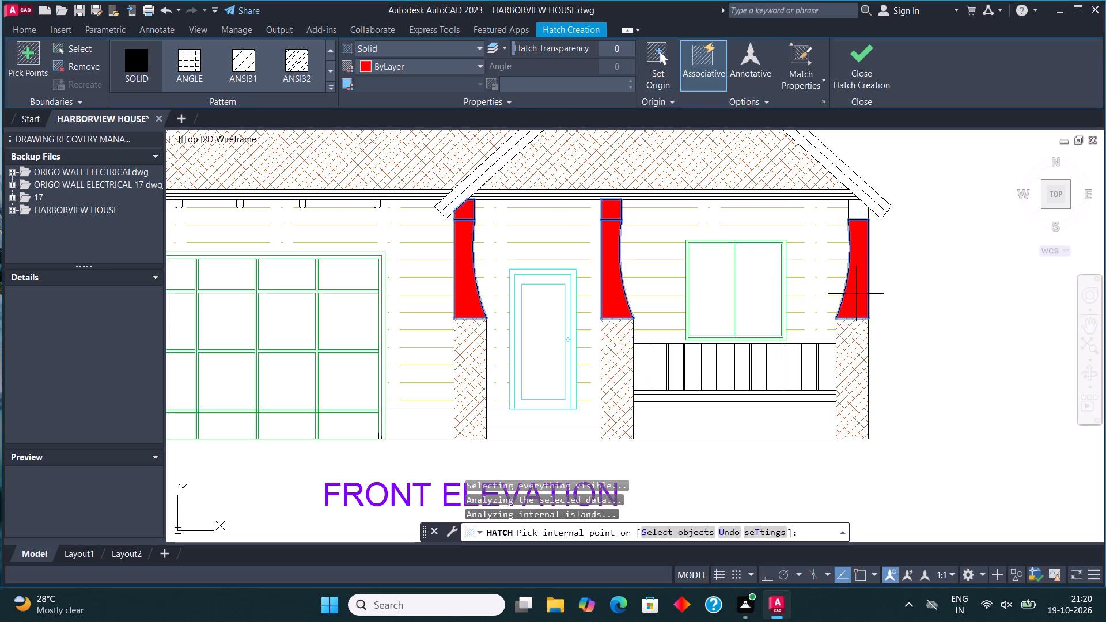
pyautogui.click(862, 213)
pyautogui.scroll(-1, 641, 369)
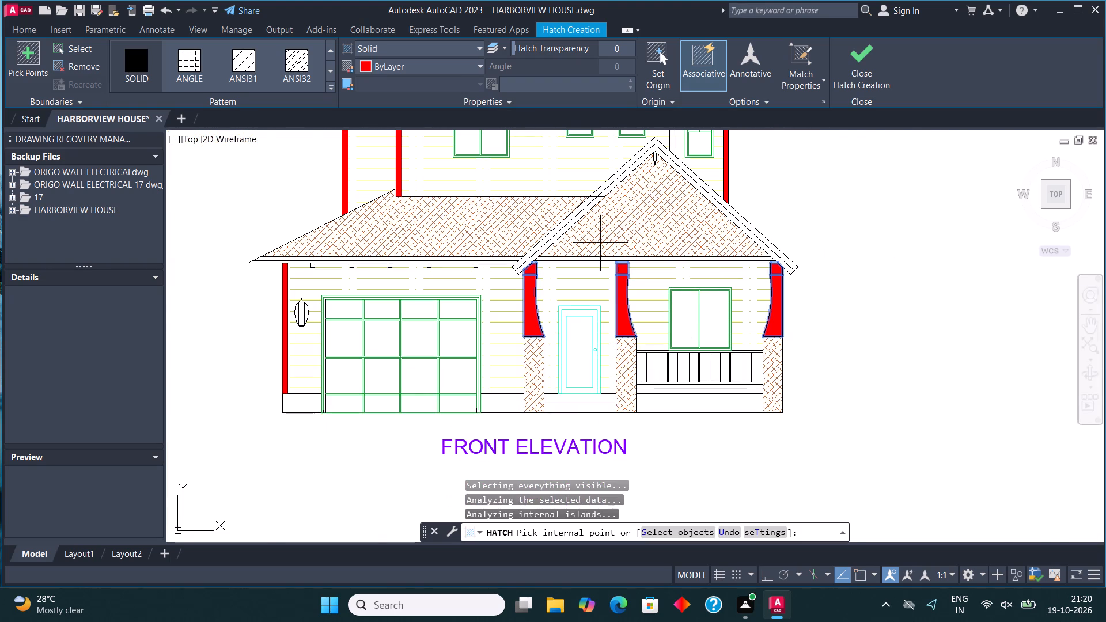
# Solid-fill both strips of the sloping gable boards on the left and right sides of the porch roof.
pyautogui.scroll(2, 547, 221)
pyautogui.click(563, 246)
pyautogui.click(569, 264)
pyautogui.scroll(-3, 564, 316)
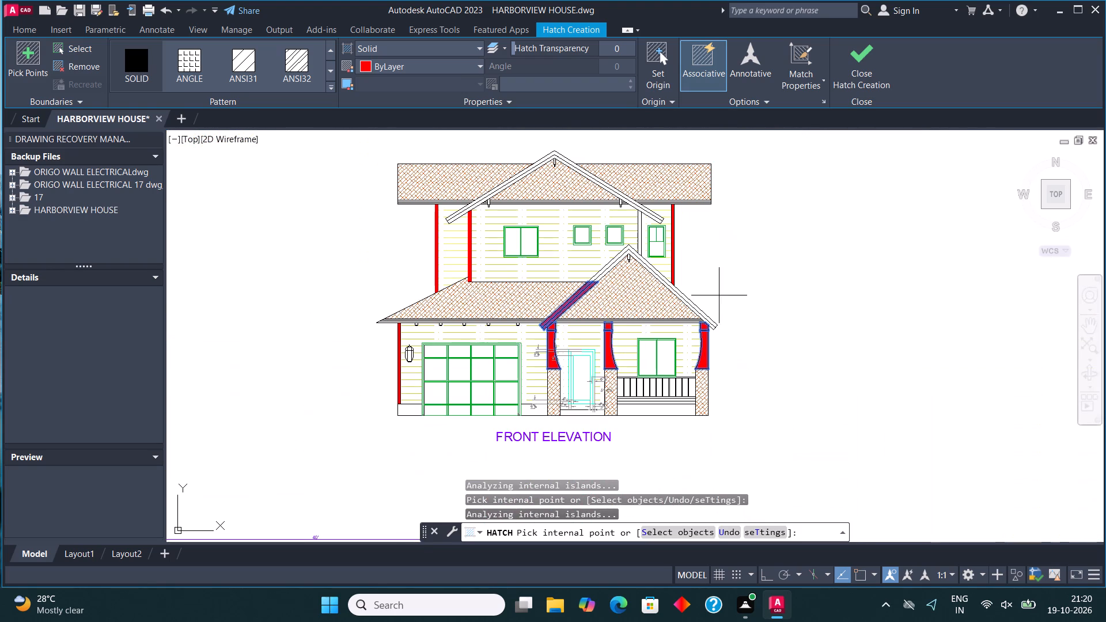
pyautogui.scroll(3, 679, 309)
pyautogui.click(683, 270)
pyautogui.click(684, 254)
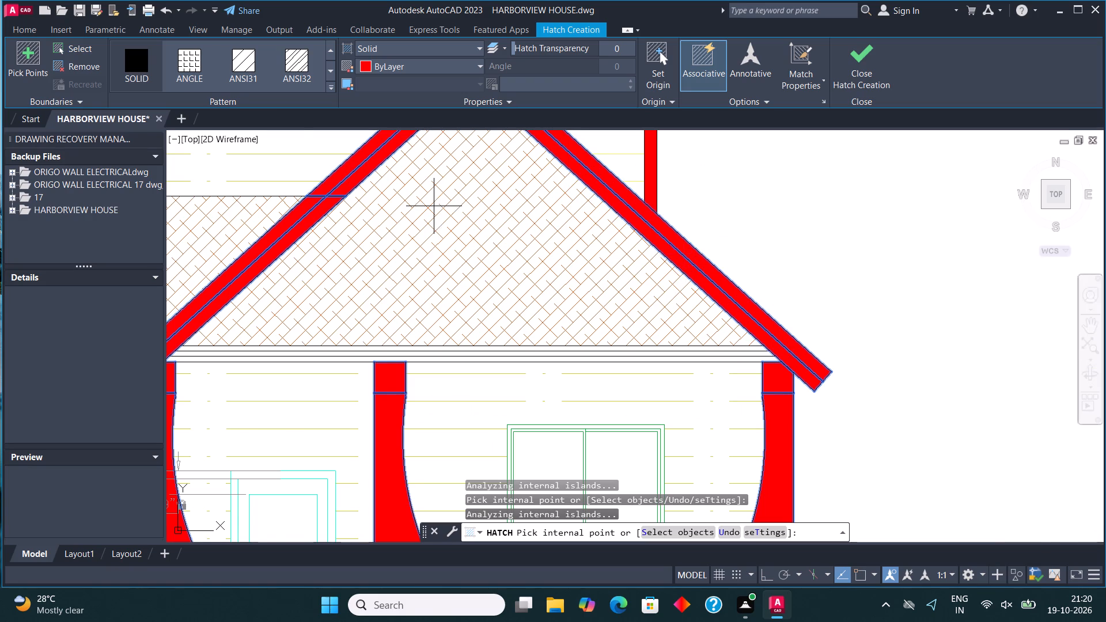
# Solid-fill both strips of the sloping gable boards on the upper roof.
pyautogui.scroll(-2, 459, 331)
pyautogui.scroll(-2, 513, 336)
pyautogui.scroll(4, 450, 260)
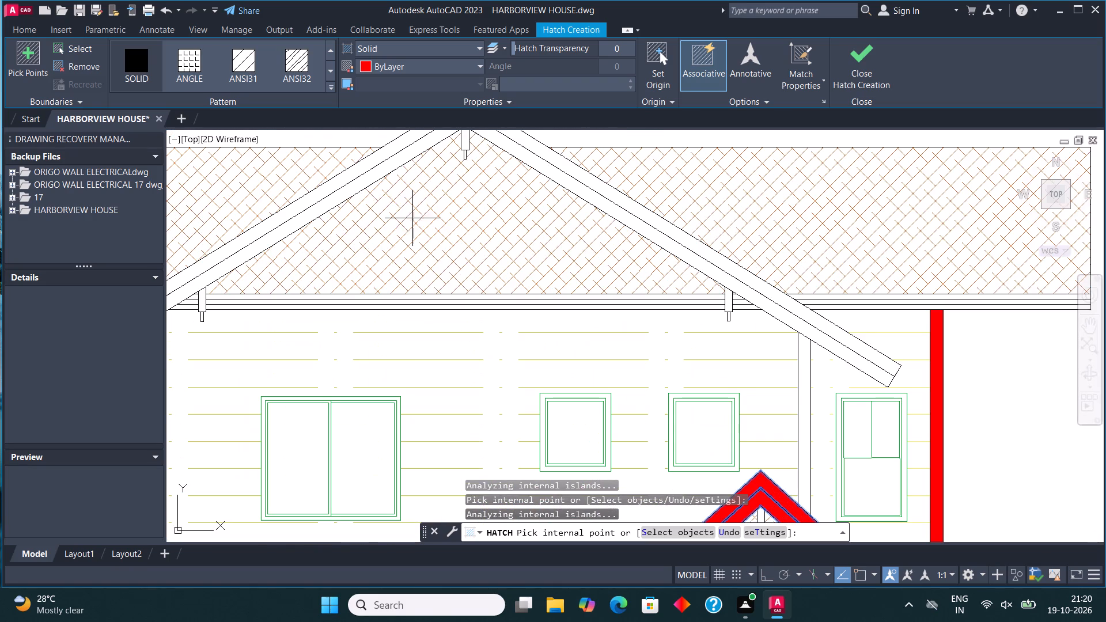
pyautogui.click(382, 160)
pyautogui.click(384, 175)
# Solid-fill the upper roof's middle fascia strip between the brackets and out to both eave ends, plus the lowest strip at the right end.
pyautogui.scroll(-2, 456, 228)
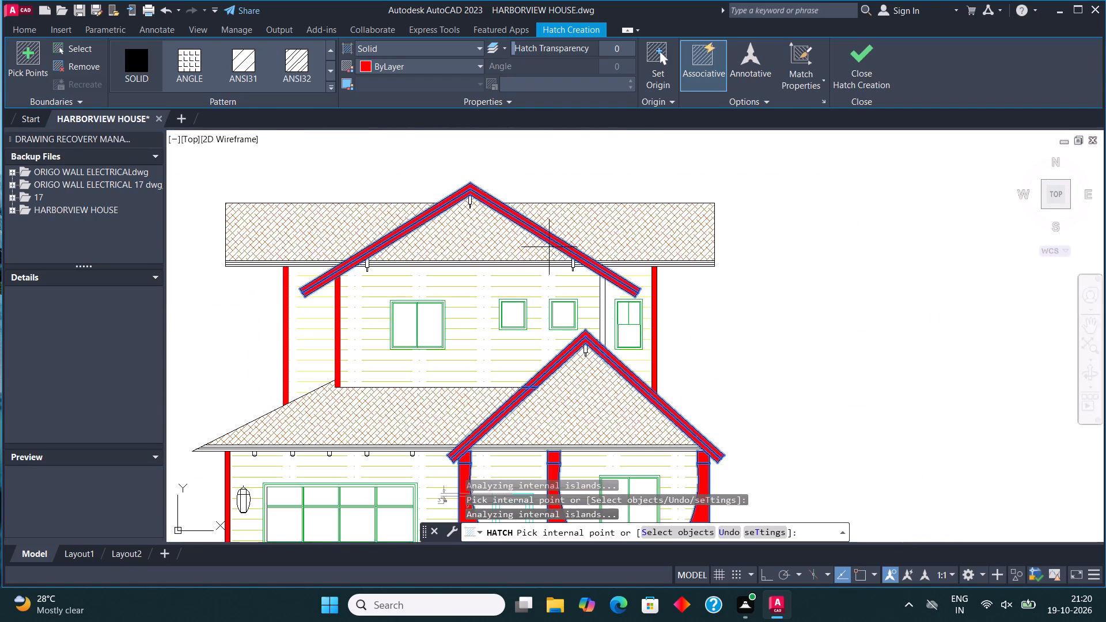
pyautogui.scroll(4, 511, 270)
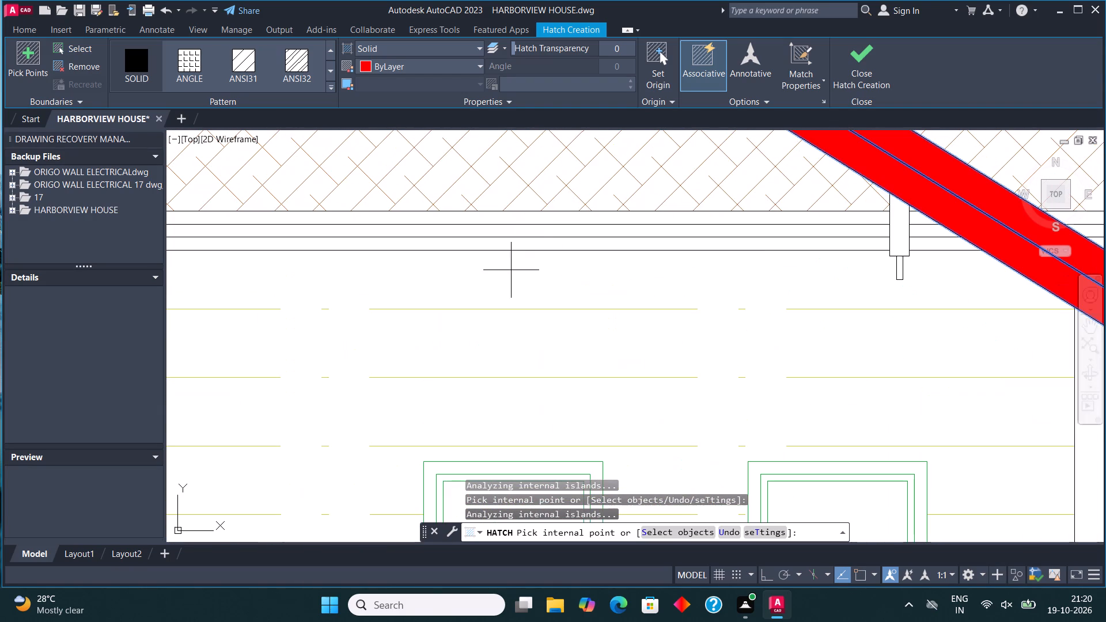
pyautogui.click(525, 228)
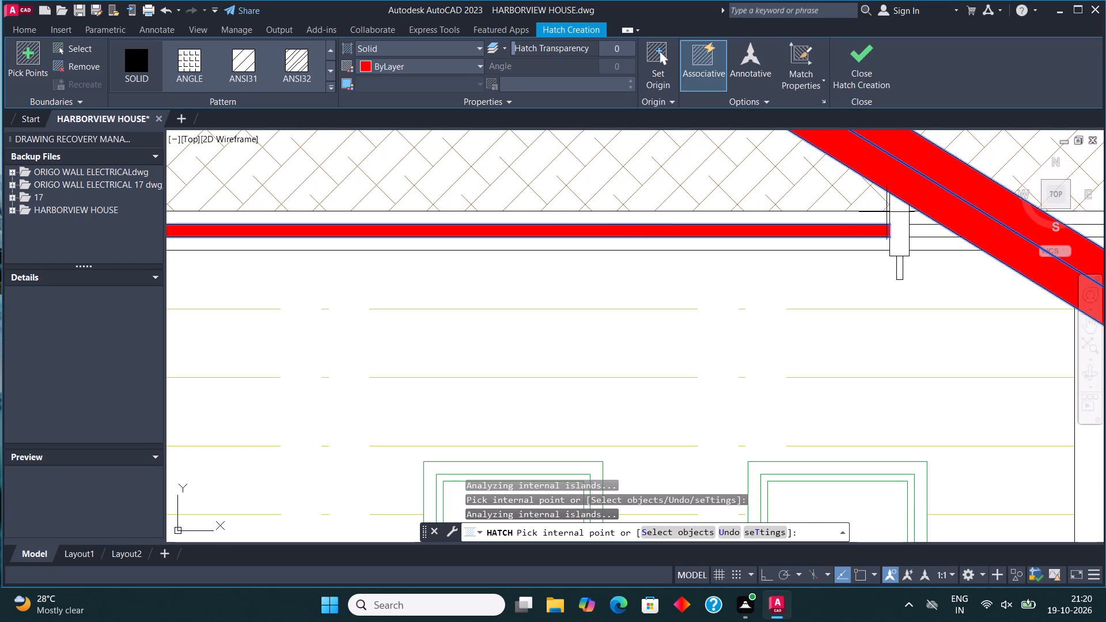
pyautogui.click(916, 229)
pyautogui.scroll(-2, 896, 255)
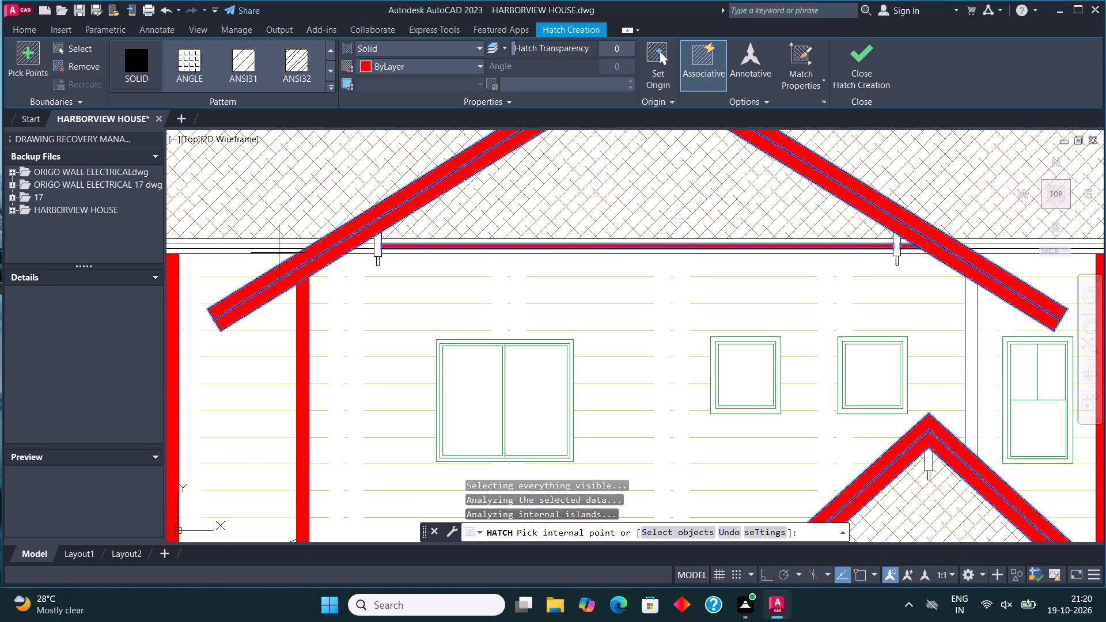
pyautogui.click(275, 246)
pyautogui.scroll(-3, 387, 273)
pyautogui.scroll(3, 317, 264)
pyautogui.scroll(-3, 318, 268)
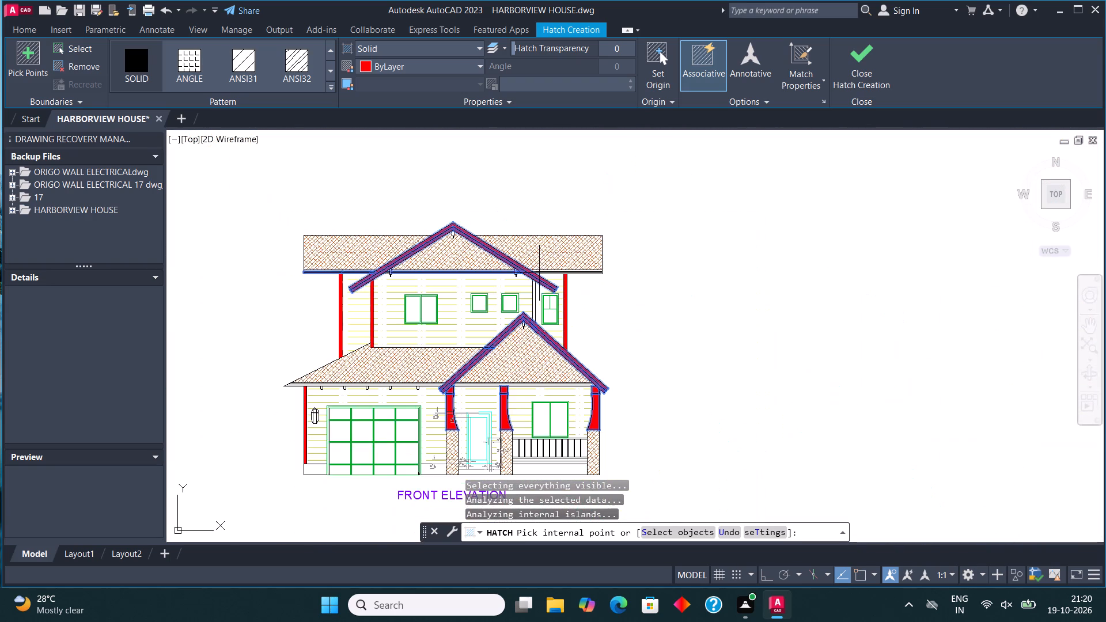
pyautogui.scroll(4, 615, 270)
pyautogui.click(506, 261)
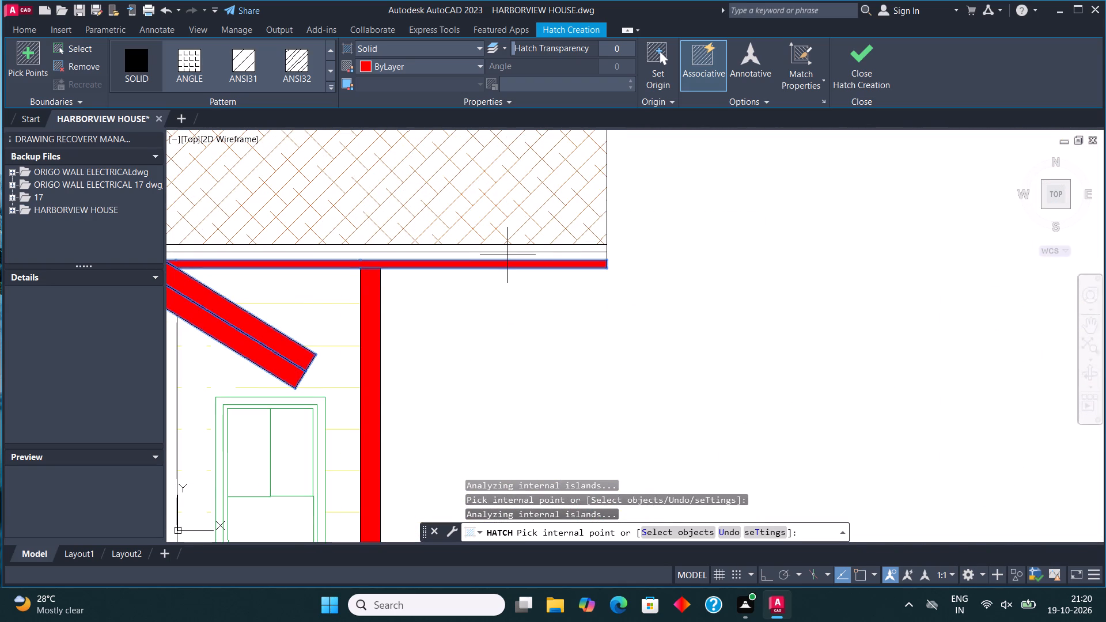
pyautogui.click(507, 255)
pyautogui.click(873, 62)
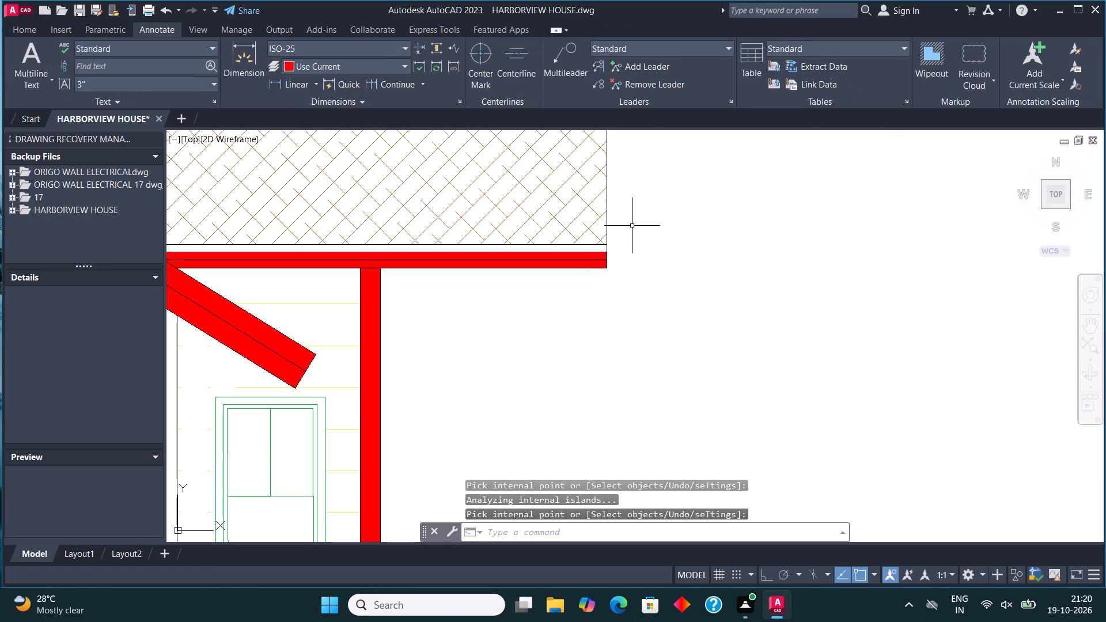
# Trim away the solid fill in the lowest fascia strip at the right end of the upper roof.
pyautogui.click(525, 266)
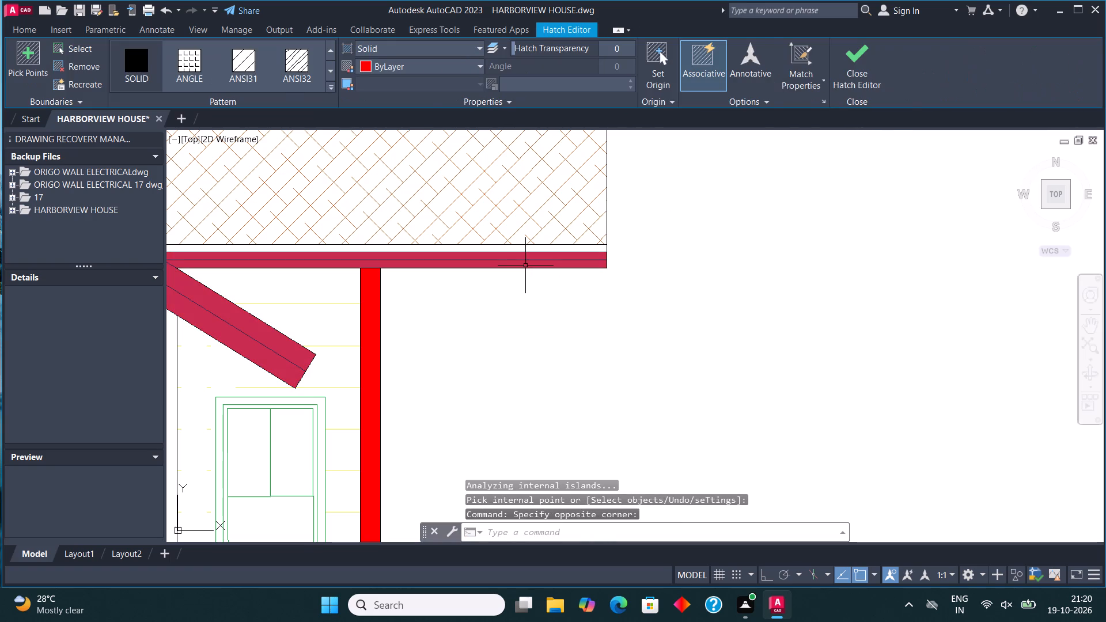
pyautogui.press('Escape')
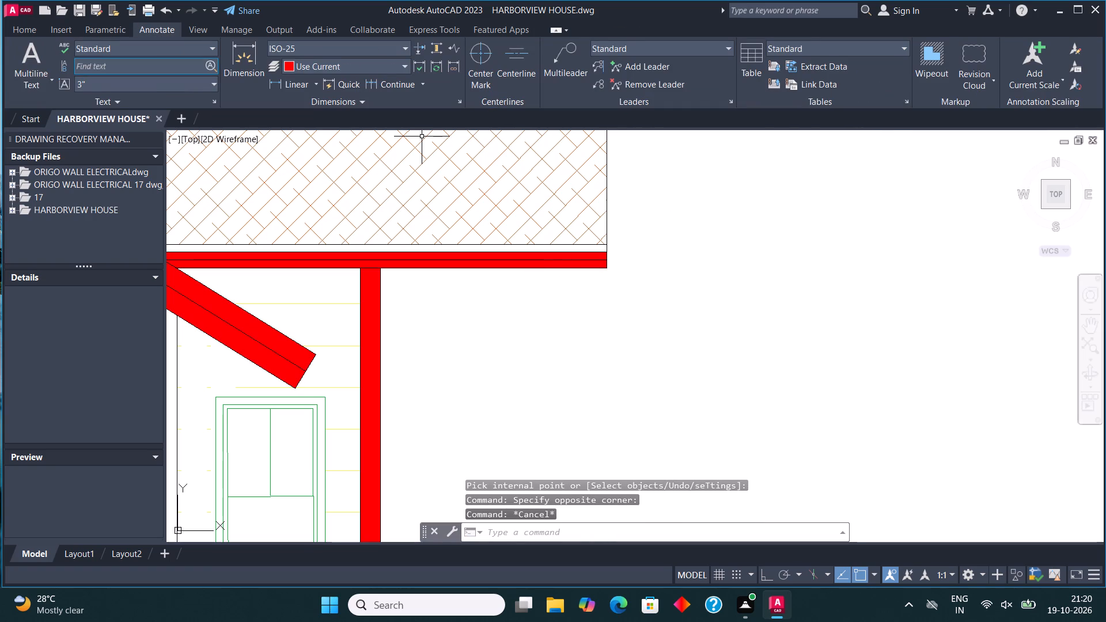
pyautogui.click(35, 33)
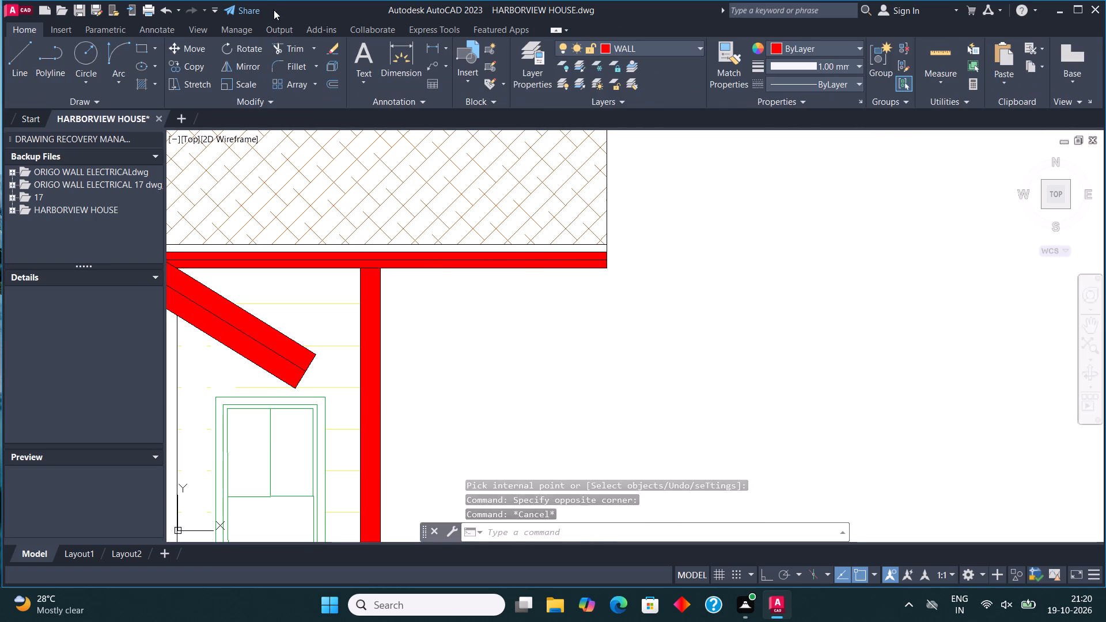
pyautogui.click(304, 42)
pyautogui.click(280, 41)
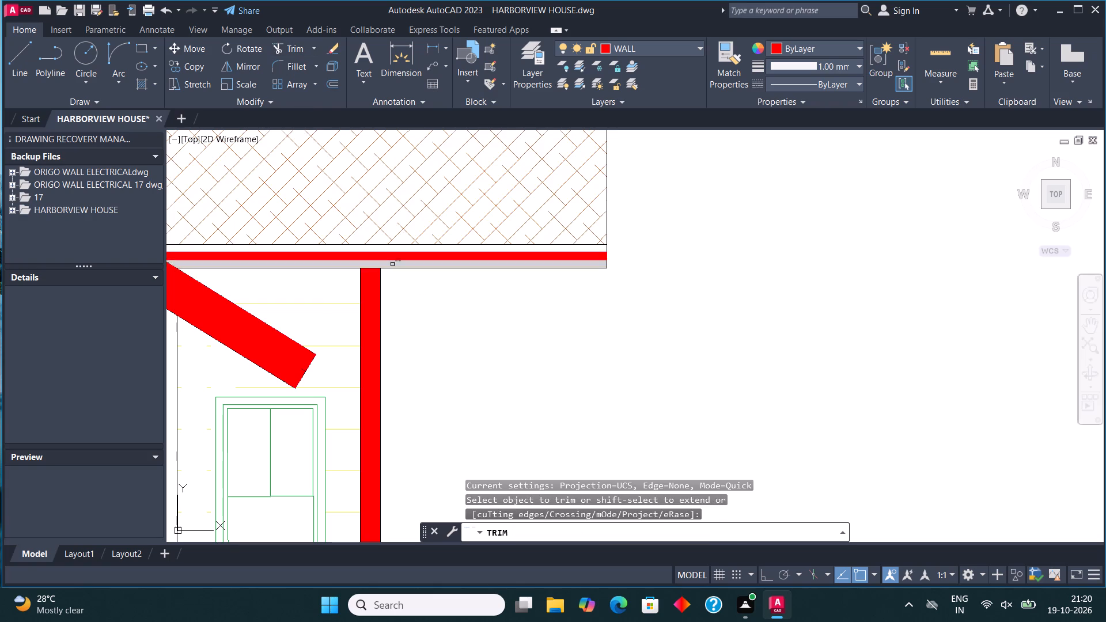
pyautogui.click(414, 266)
pyautogui.scroll(-3, 463, 326)
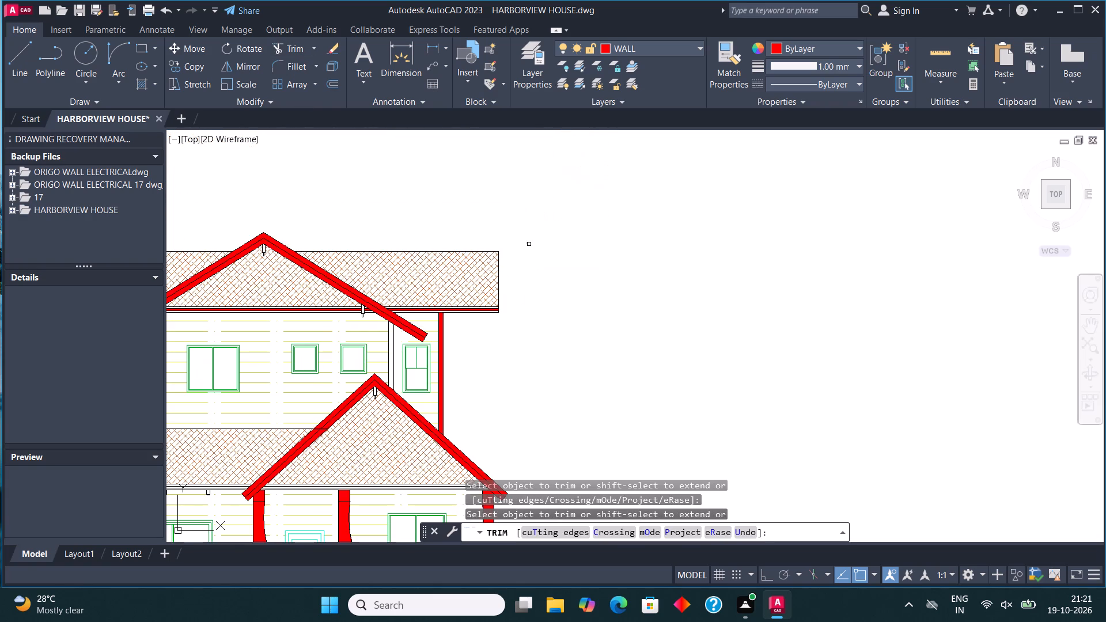
pyautogui.scroll(-1, 562, 249)
pyautogui.press('Escape')
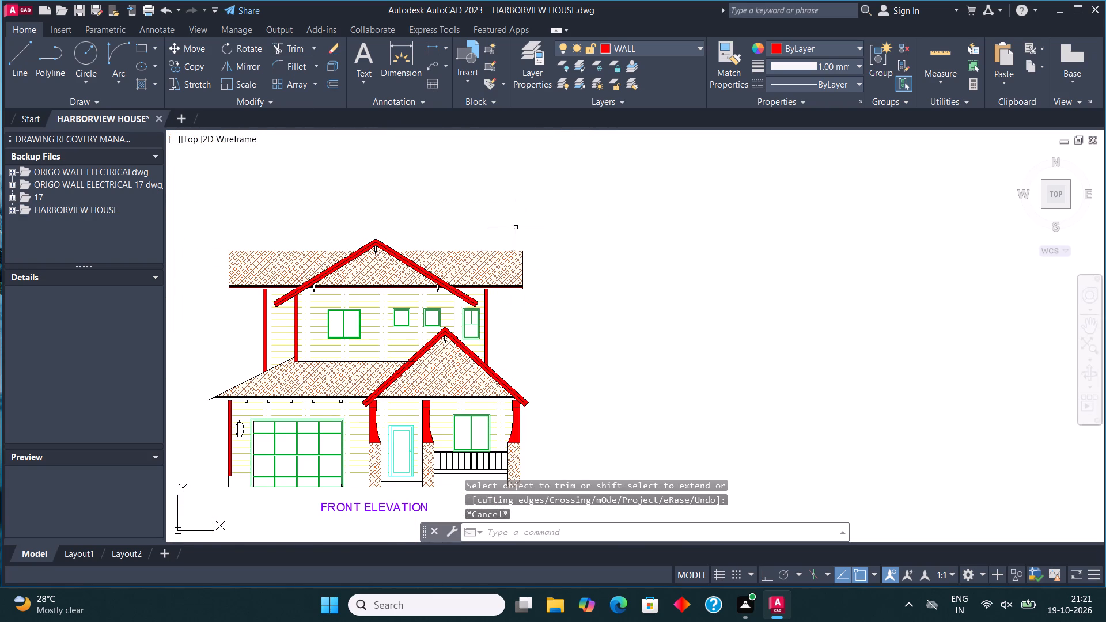
# Assign the wall lantern beside the garage door to the COLUMN layer.
pyautogui.moveTo(514, 217); pyautogui.dragTo(533, 217, button='middle')
pyautogui.scroll(-2, 528, 241)
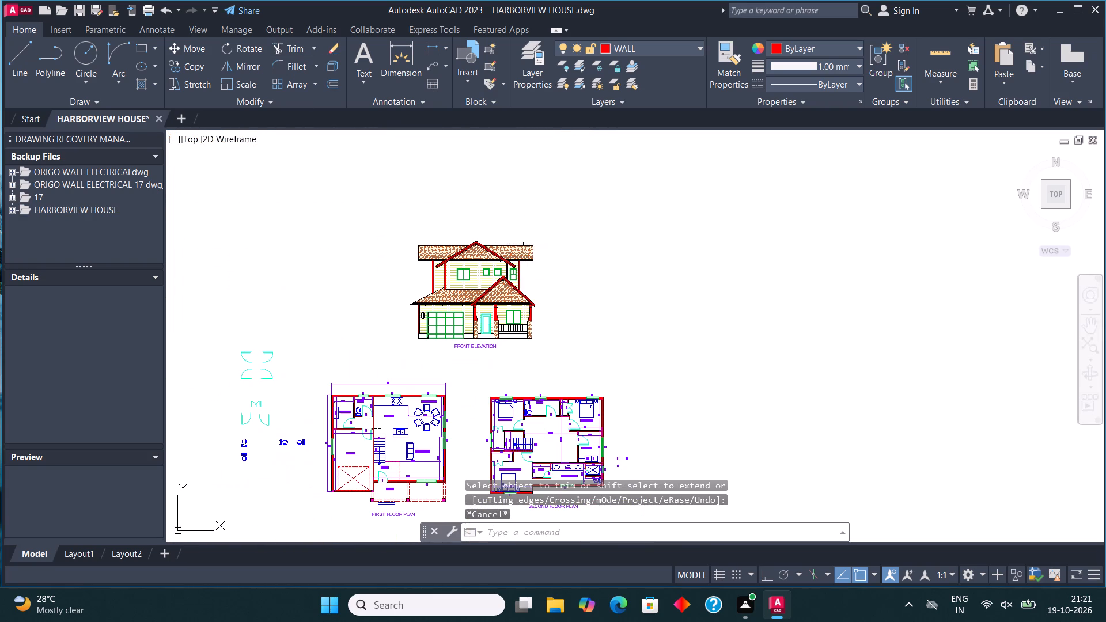
pyautogui.scroll(3, 502, 282)
pyautogui.scroll(-1, 501, 279)
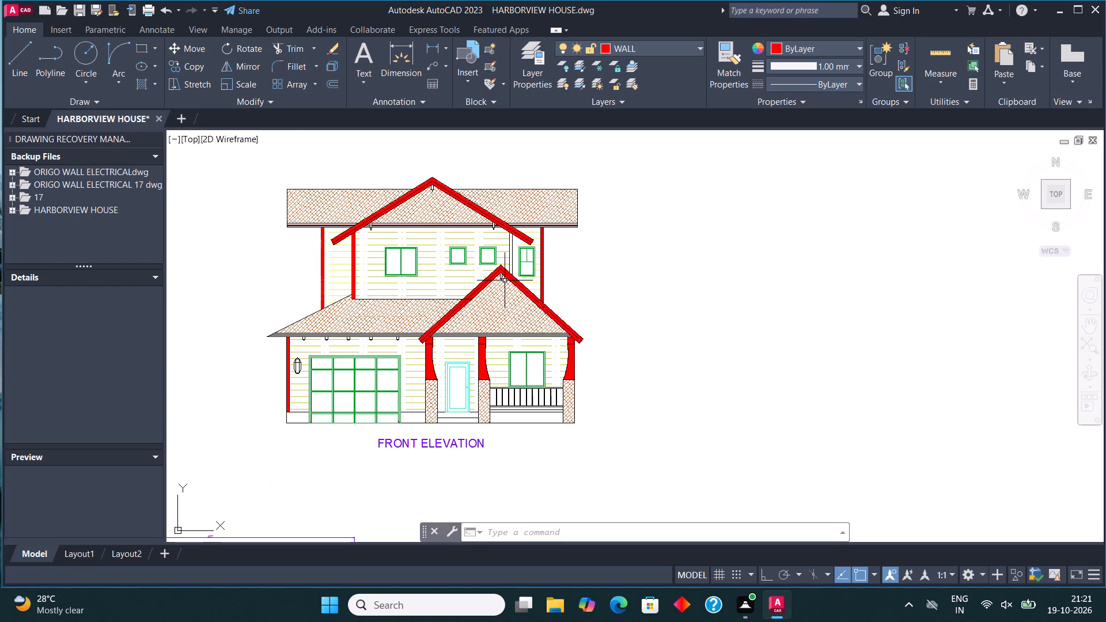
pyautogui.scroll(4, 287, 364)
pyautogui.moveTo(319, 356); pyautogui.dragTo(296, 332, button='middle')
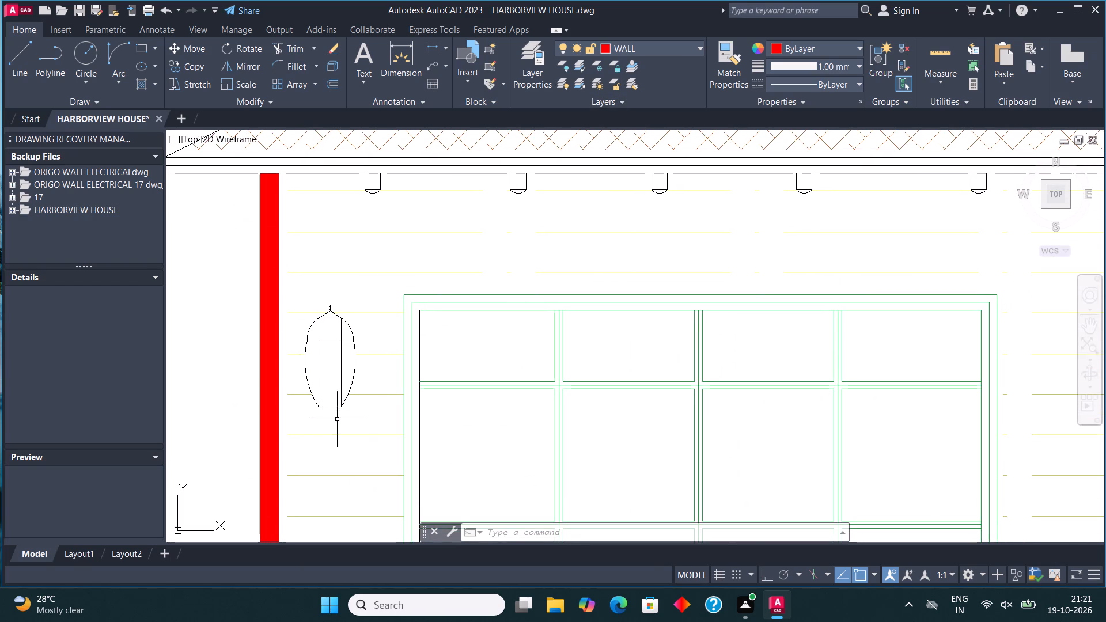
pyautogui.click(297, 423)
pyautogui.click(373, 282)
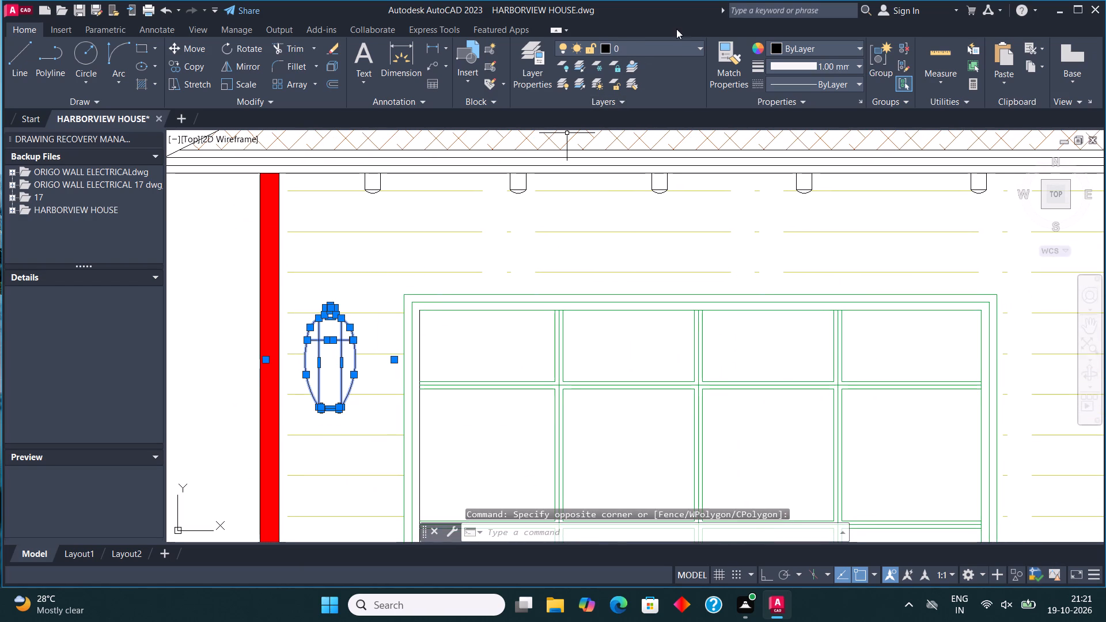
pyautogui.click(672, 51)
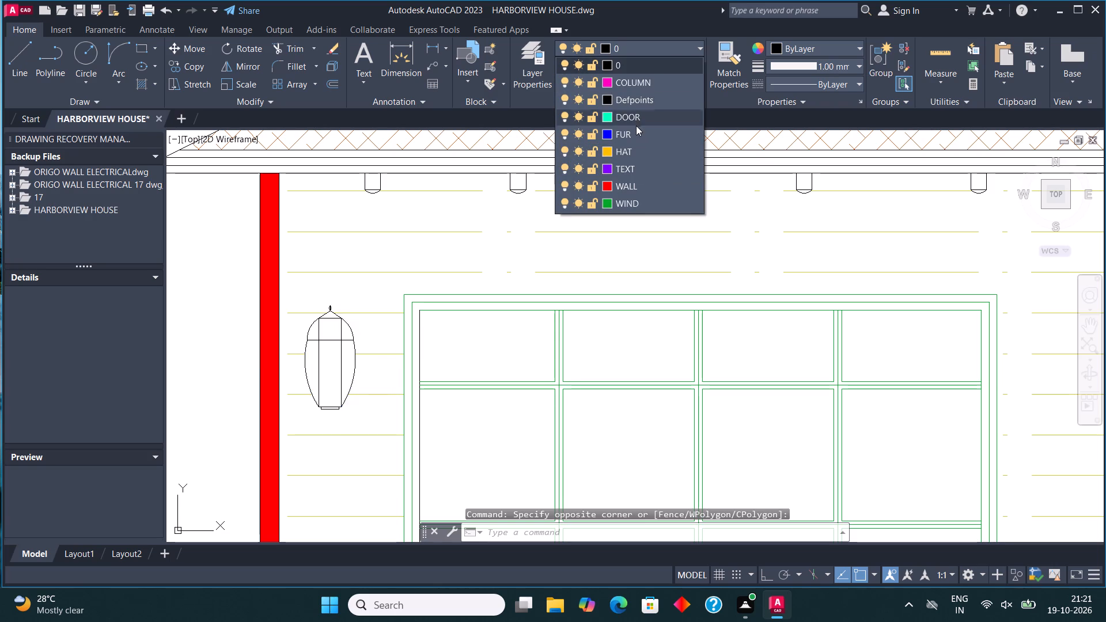
pyautogui.click(638, 85)
pyautogui.scroll(-1, 535, 229)
pyautogui.press('Escape')
# Assign the five rounded rafter ends above the garage, the three upper gable brackets and the porch gable's peak bracket to the COLUMN layer.
pyautogui.scroll(-3, 507, 280)
pyautogui.scroll(1, 576, 251)
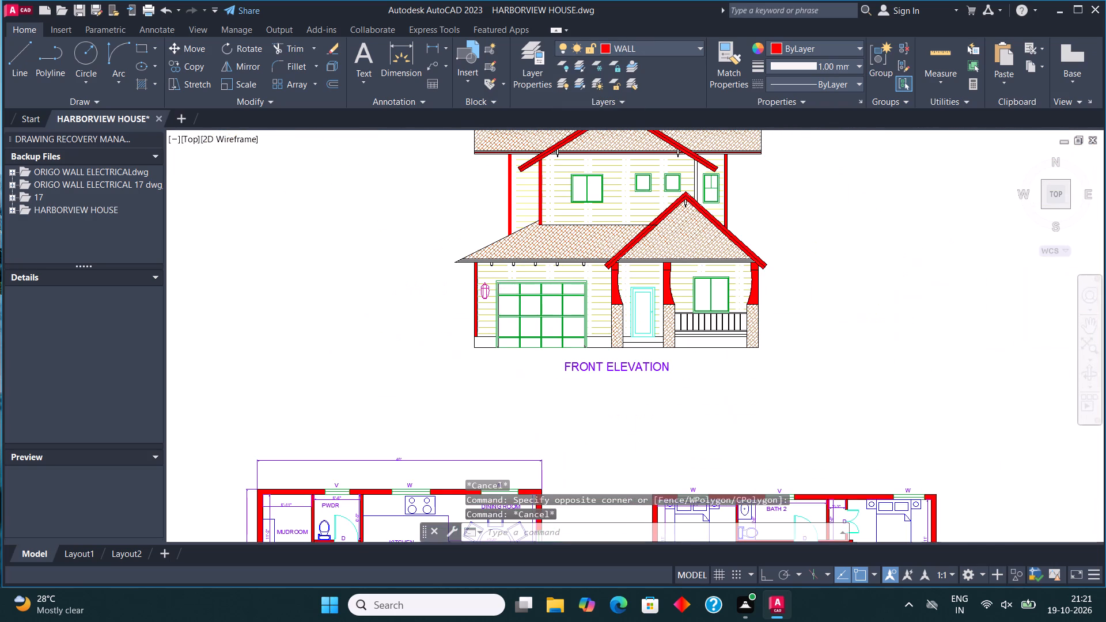
pyautogui.moveTo(578, 252); pyautogui.dragTo(567, 343, button='middle')
pyautogui.scroll(4, 427, 358)
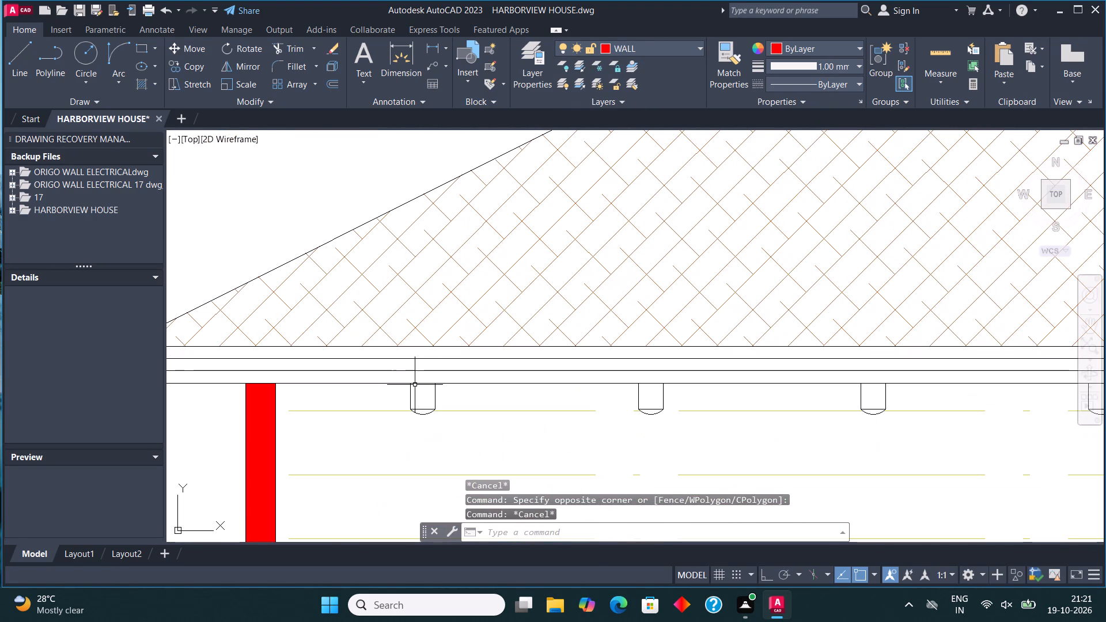
pyautogui.click(400, 426)
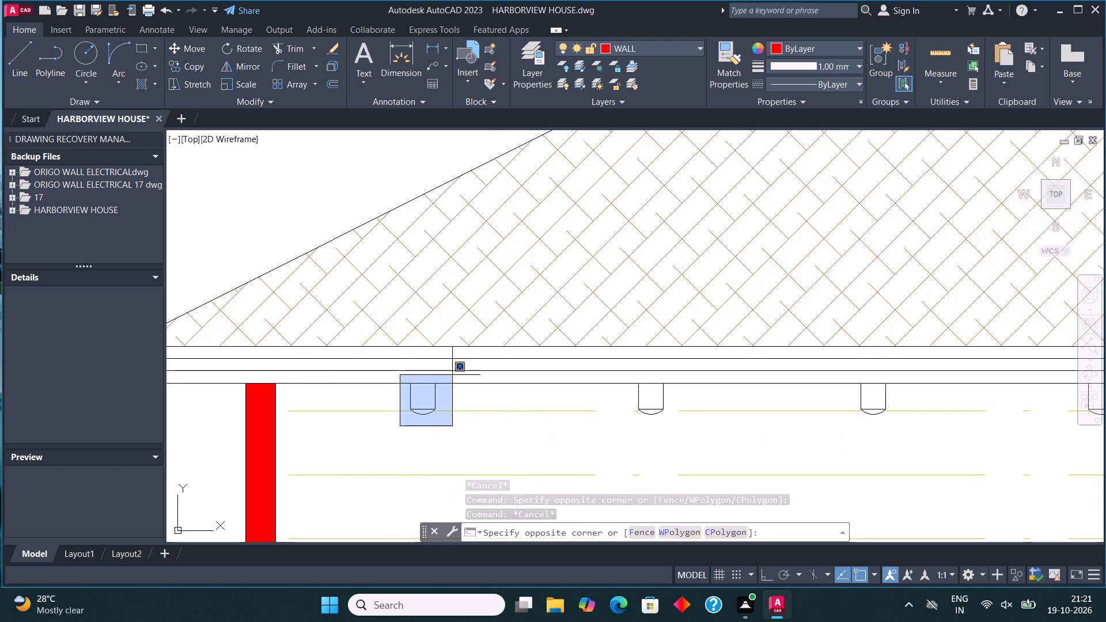
pyautogui.click(454, 371)
pyautogui.scroll(-2, 408, 408)
pyautogui.scroll(3, 522, 416)
pyautogui.click(430, 414)
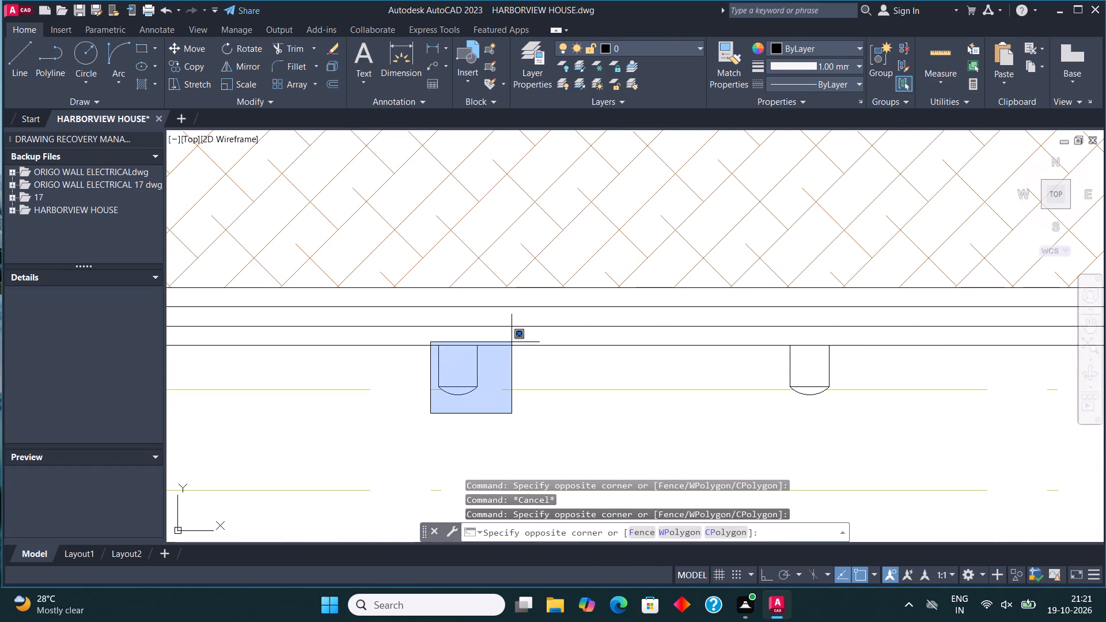
pyautogui.click(512, 342)
pyautogui.scroll(-2, 397, 424)
pyautogui.scroll(3, 548, 408)
pyautogui.moveTo(537, 433); pyautogui.dragTo(537, 426)
pyautogui.click(639, 342)
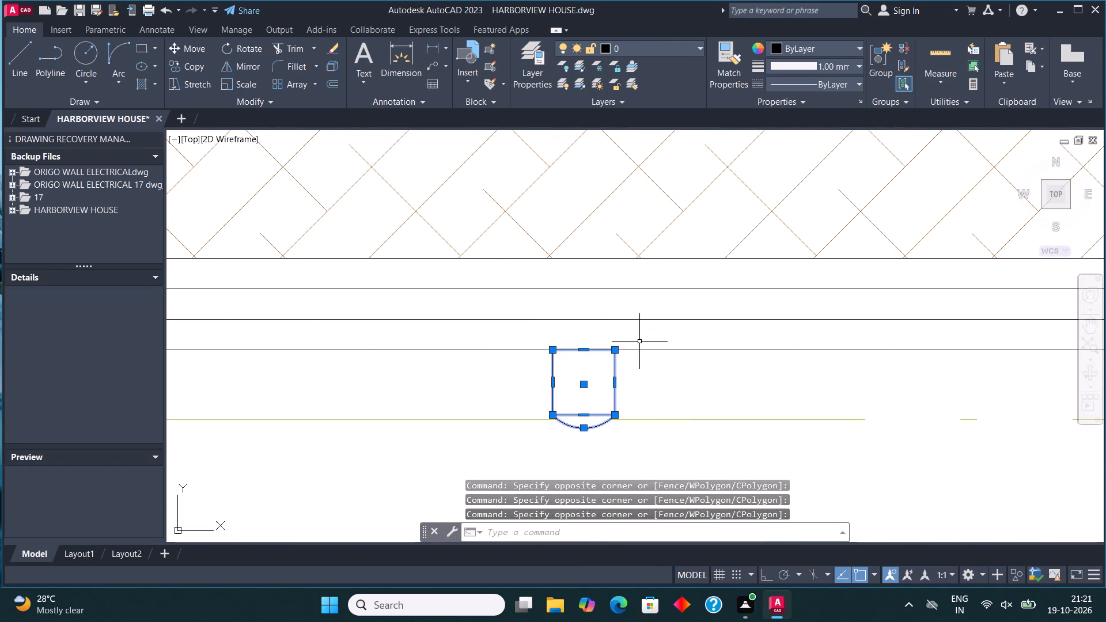
pyautogui.scroll(-3, 589, 393)
pyautogui.scroll(3, 752, 396)
pyautogui.click(607, 435)
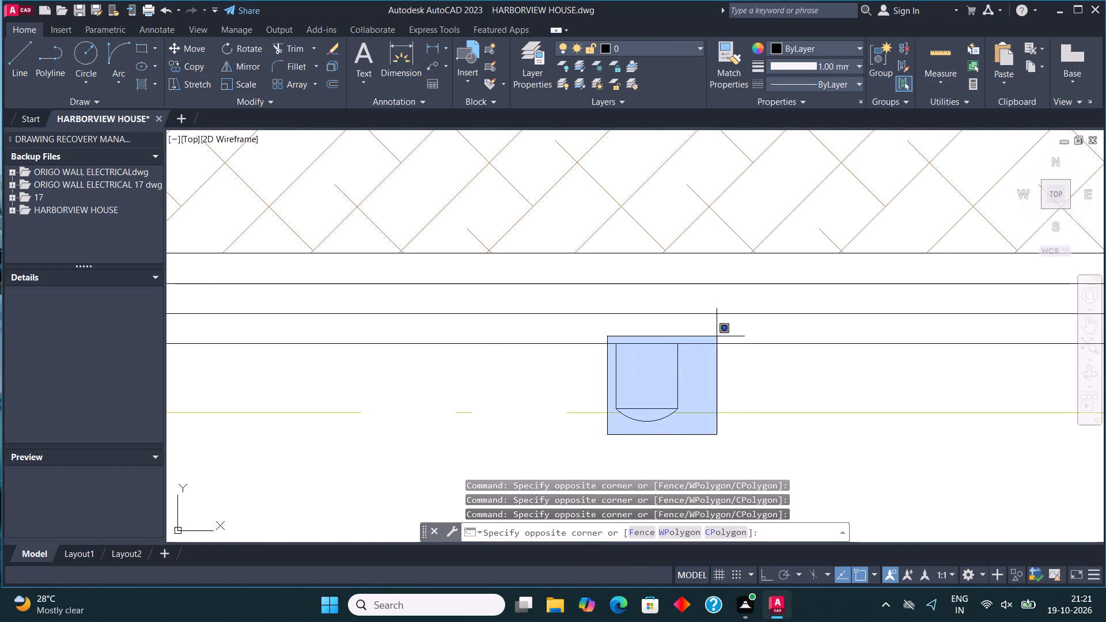
pyautogui.click(717, 336)
pyautogui.scroll(-4, 417, 384)
pyautogui.scroll(4, 559, 407)
pyautogui.moveTo(482, 324); pyautogui.dragTo(479, 316)
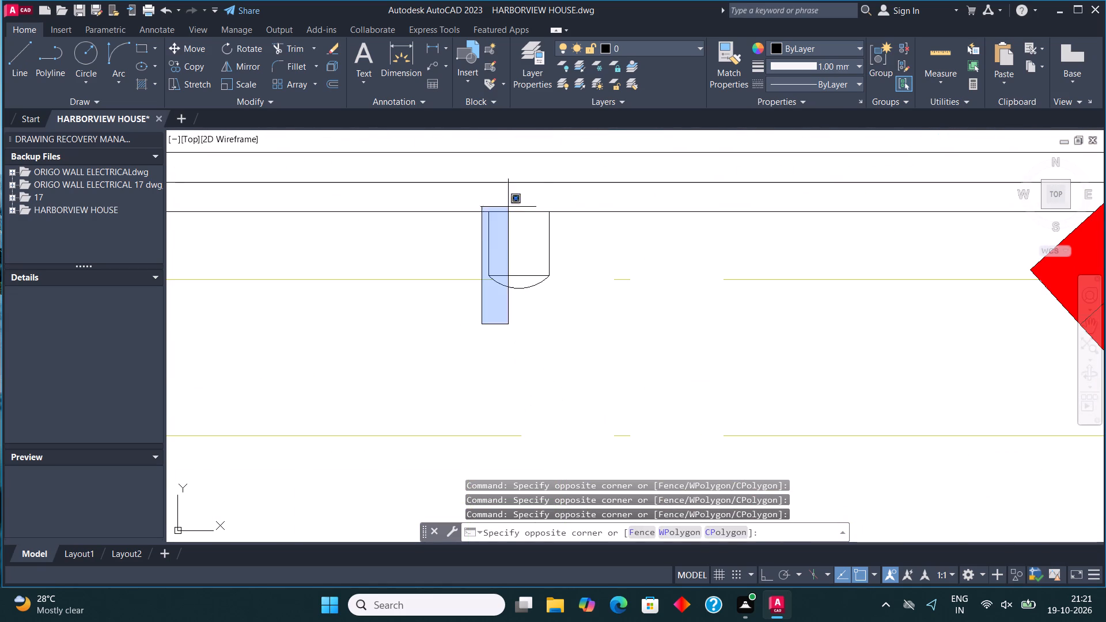
pyautogui.click(561, 199)
pyautogui.scroll(-6, 545, 340)
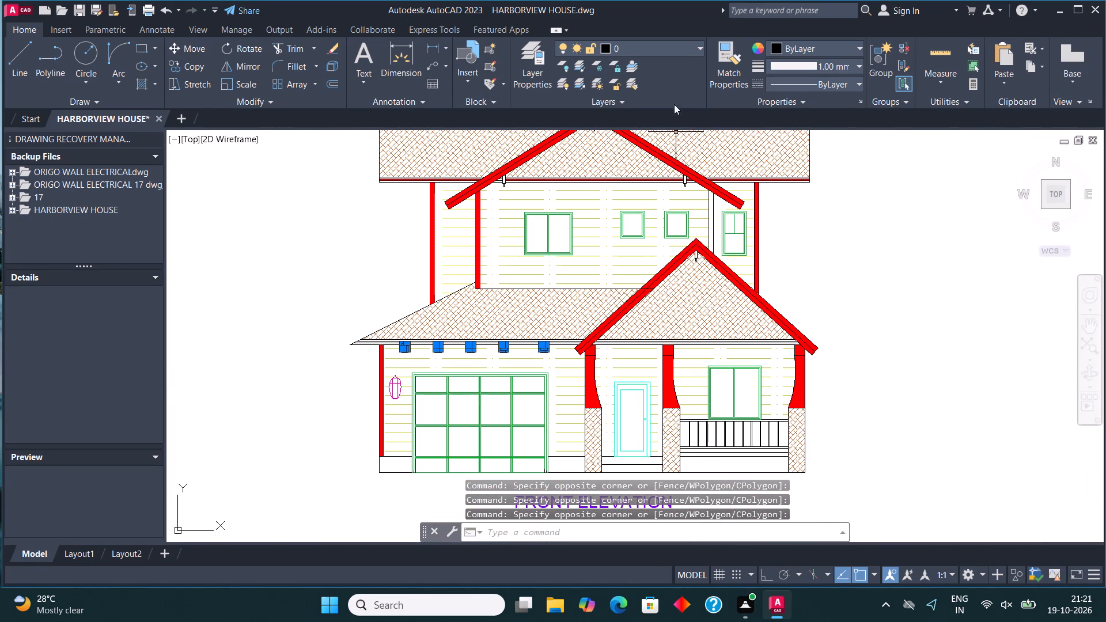
pyautogui.scroll(5, 495, 176)
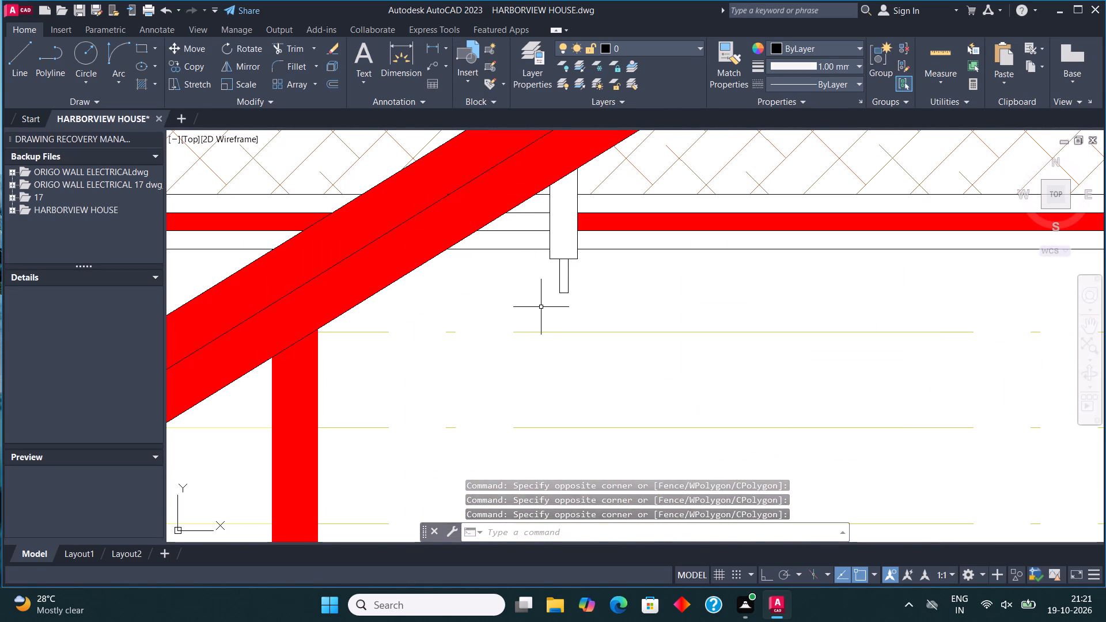
pyautogui.click(536, 294)
pyautogui.click(597, 155)
pyautogui.scroll(-4, 520, 321)
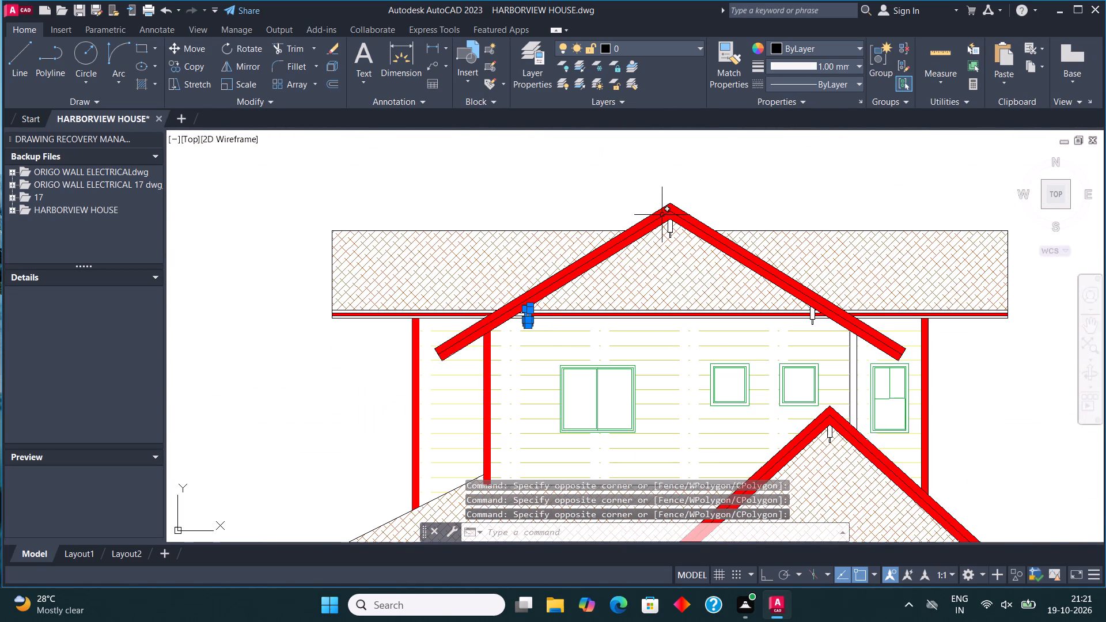
pyautogui.scroll(5, 662, 214)
pyautogui.click(695, 472)
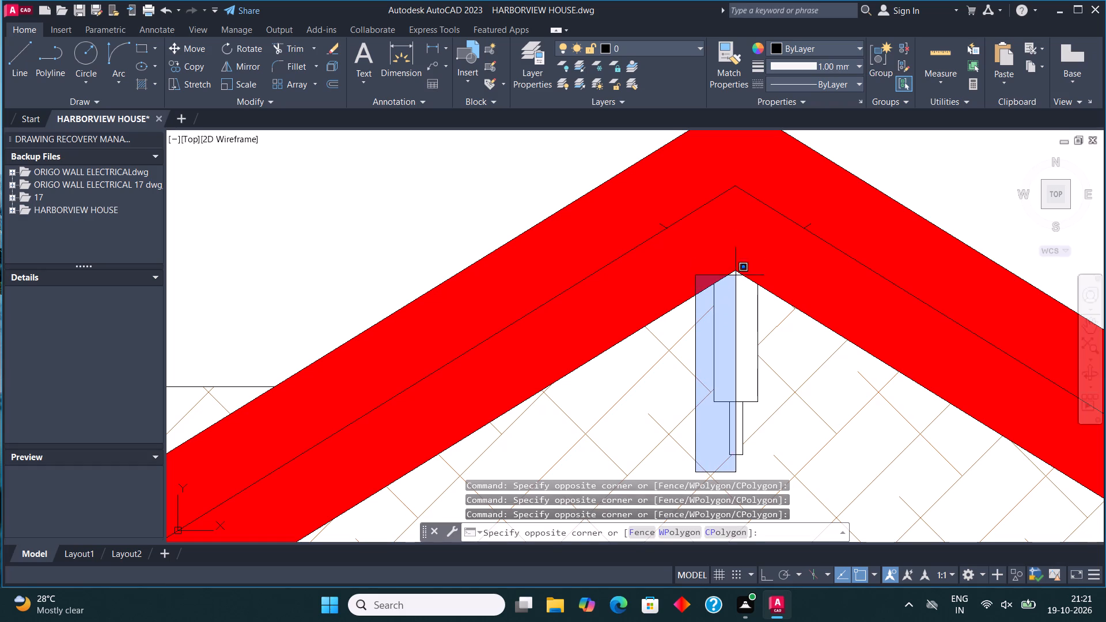
pyautogui.click(763, 256)
pyautogui.scroll(-5, 565, 297)
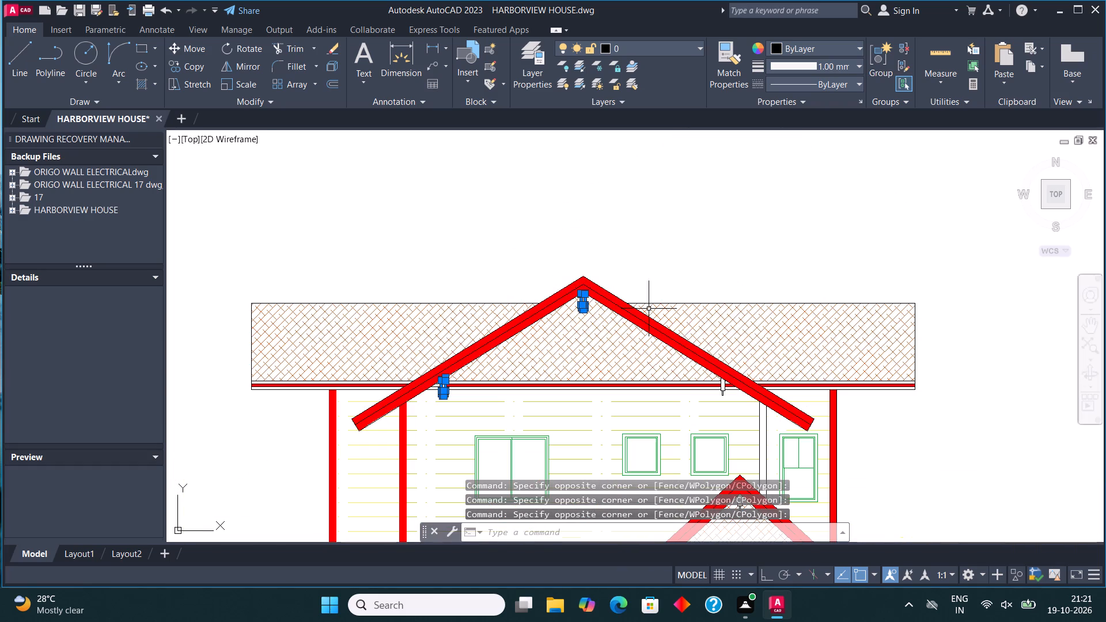
pyautogui.scroll(4, 743, 405)
pyautogui.click(586, 367)
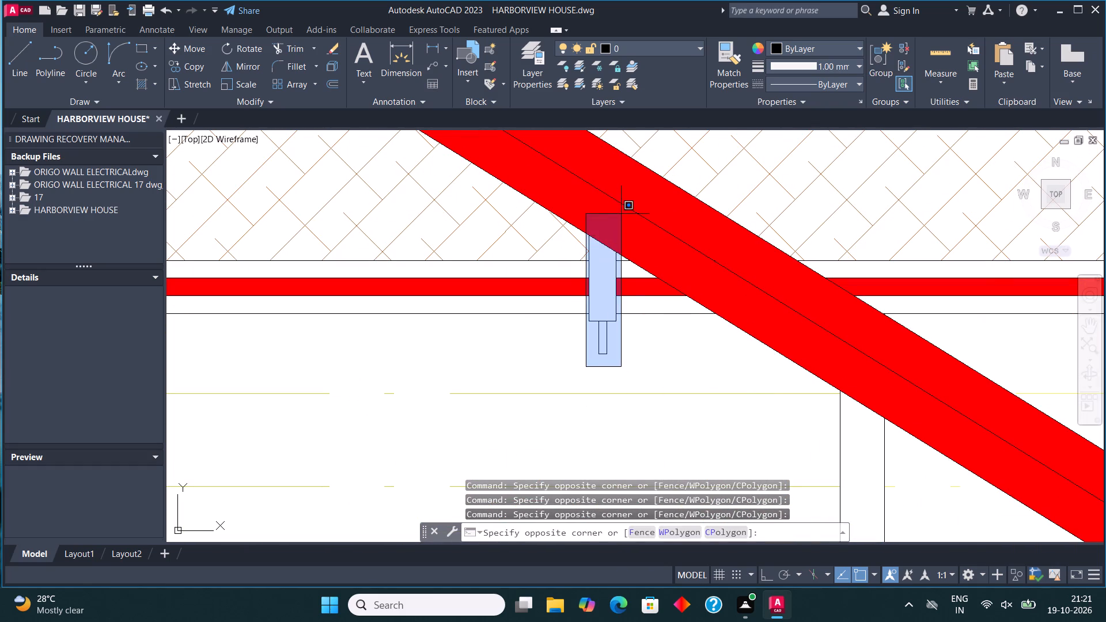
pyautogui.click(621, 213)
pyautogui.scroll(-5, 624, 230)
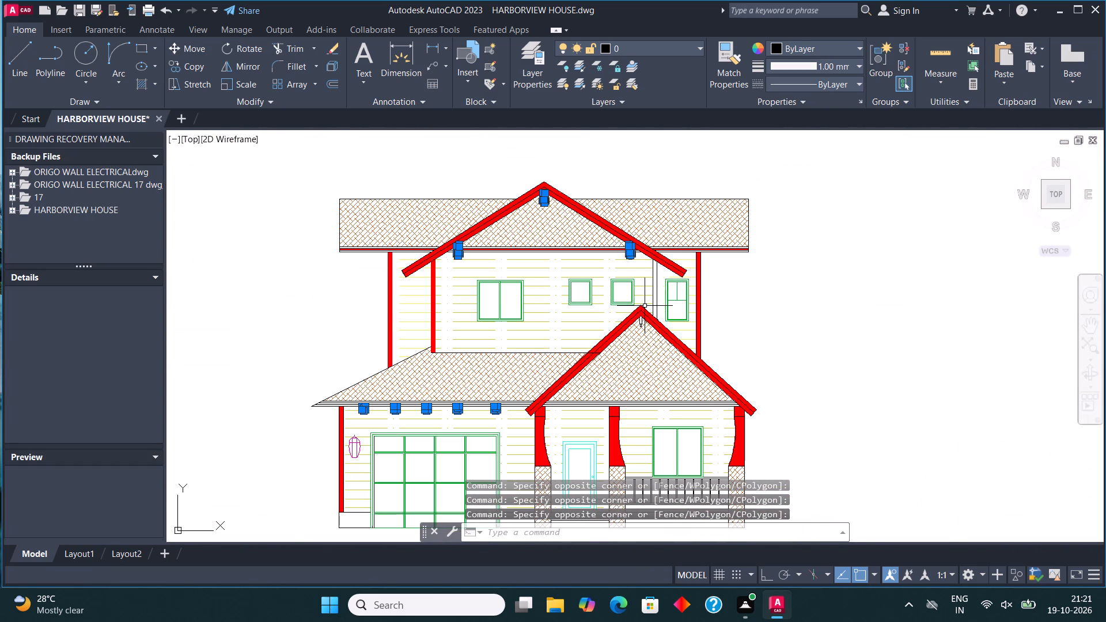
pyautogui.scroll(4, 629, 326)
pyautogui.click(660, 347)
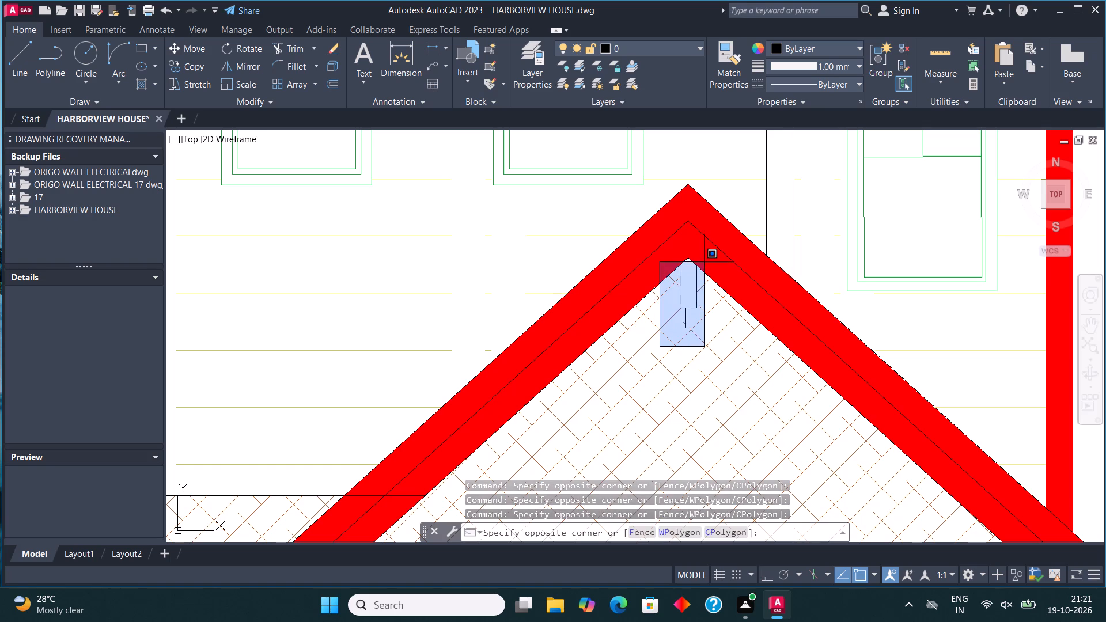
pyautogui.click(714, 247)
pyautogui.click(636, 45)
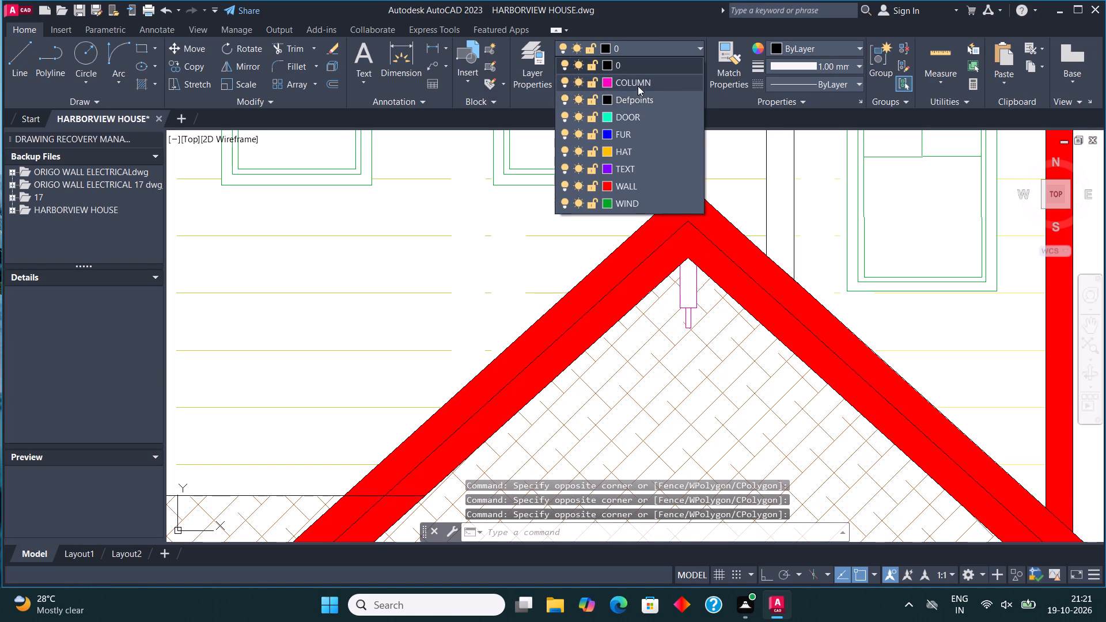
pyautogui.click(638, 86)
pyautogui.press('Escape')
pyautogui.scroll(-4, 647, 399)
pyautogui.moveTo(646, 338); pyautogui.dragTo(660, 266, button='middle')
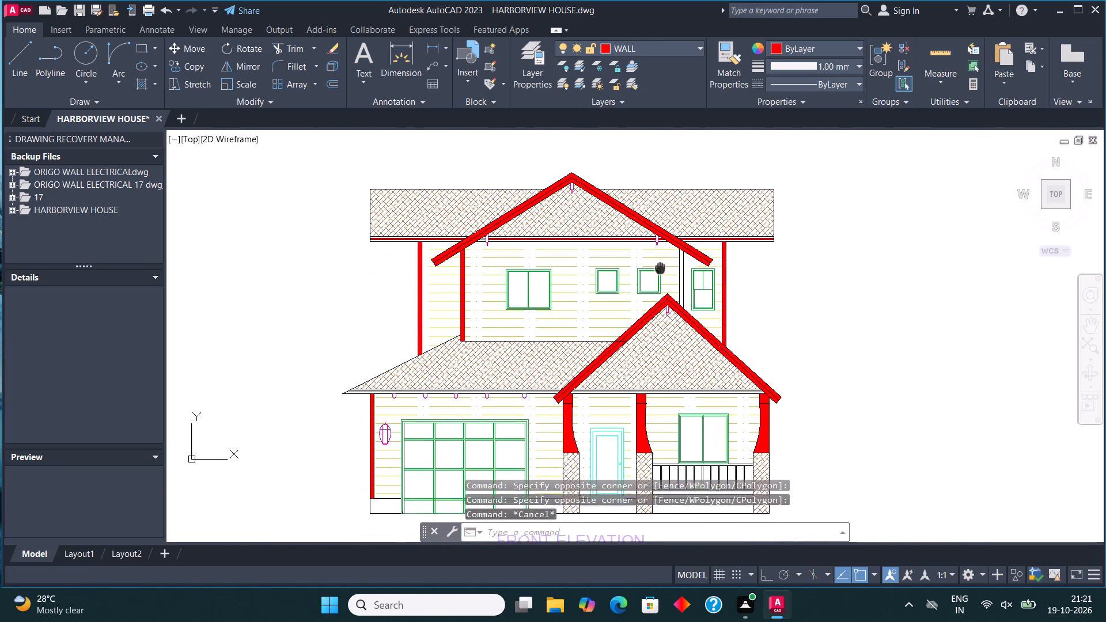
# Make TEXT the current layer and dimension the height of the base course below the corner trim beside the garage.
pyautogui.moveTo(660, 266); pyautogui.dragTo(662, 259, button='middle')
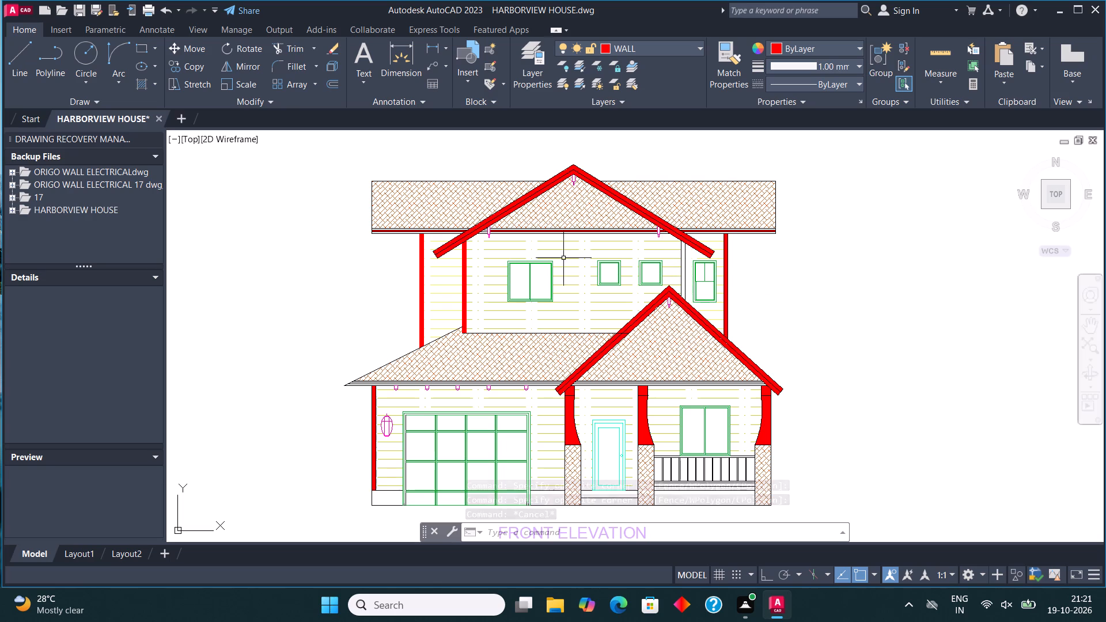
pyautogui.moveTo(423, 313); pyautogui.dragTo(437, 260, button='middle')
pyautogui.scroll(3, 373, 456)
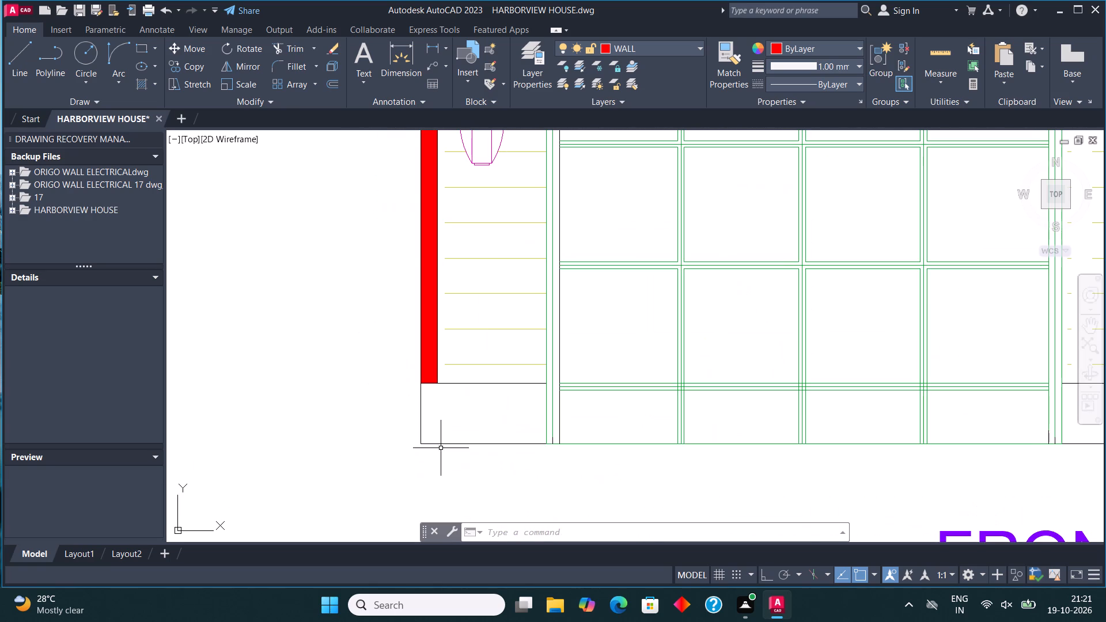
pyautogui.click(396, 60)
pyautogui.press('Escape')
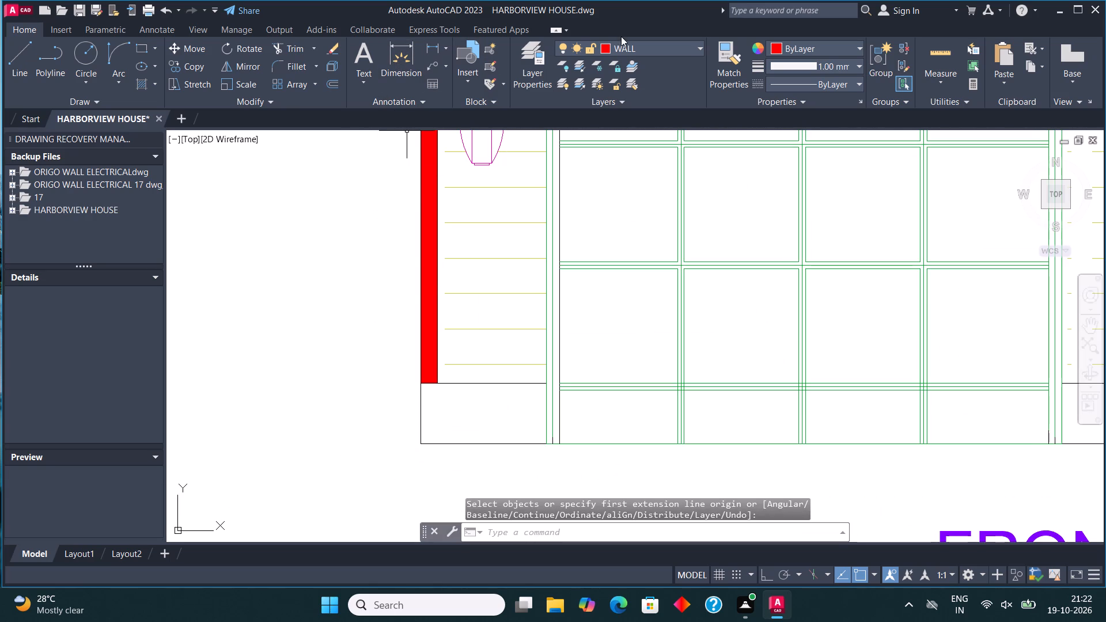
pyautogui.click(622, 46)
pyautogui.click(663, 167)
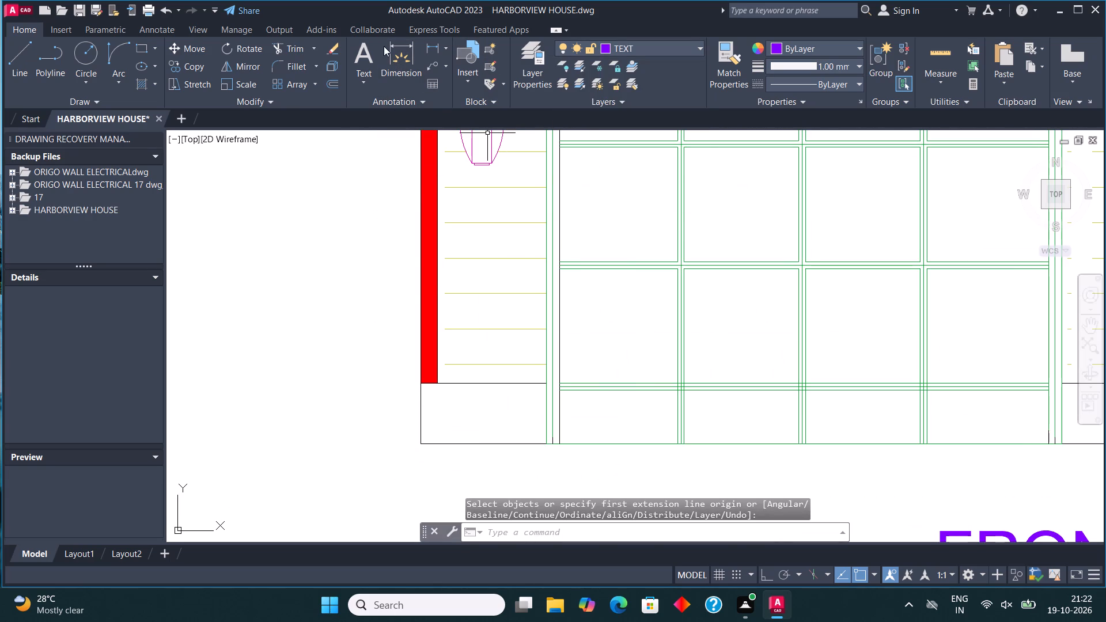
pyautogui.click(384, 46)
pyautogui.click(422, 446)
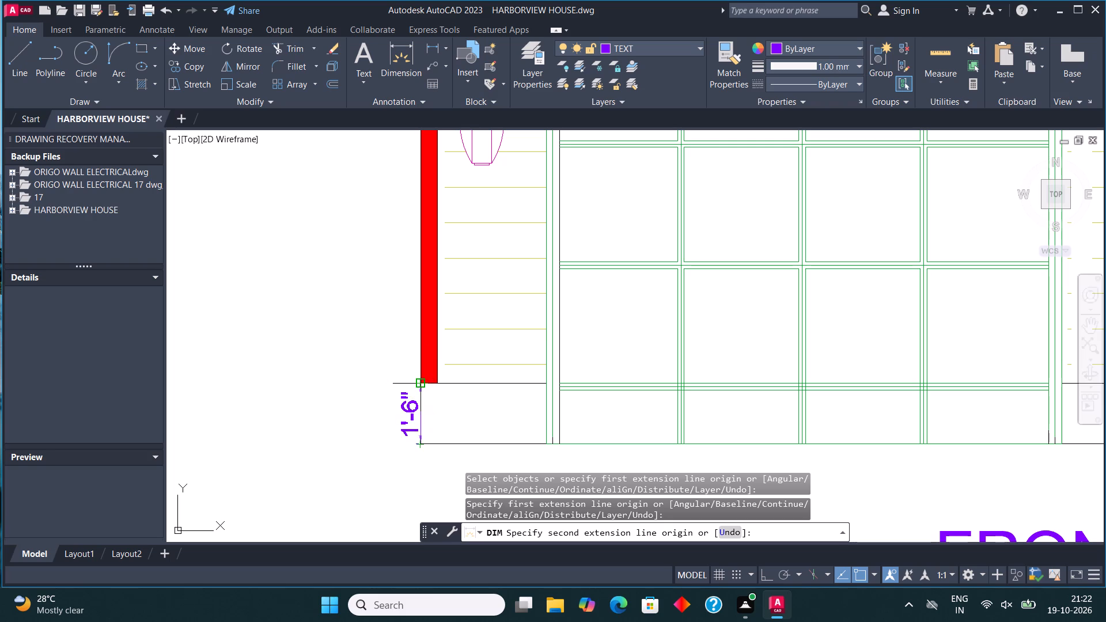
pyautogui.click(418, 382)
pyautogui.click(393, 384)
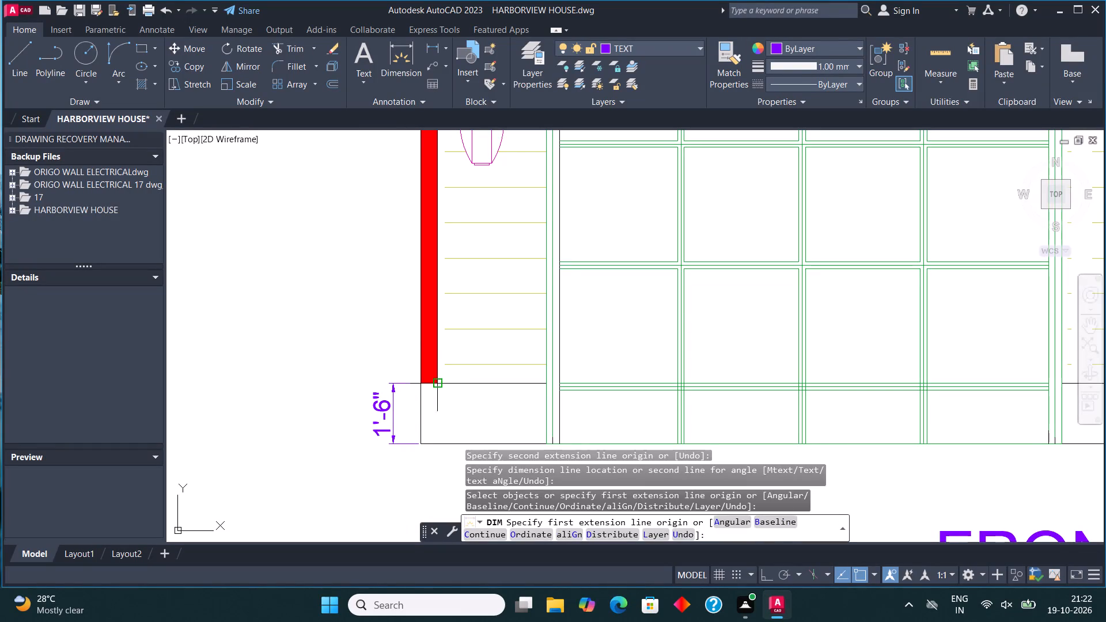
# Dimension the garage wall's height from the top of the base course to the lower eave, in line with the base dimension.
pyautogui.click(422, 380)
pyautogui.scroll(-3, 422, 380)
pyautogui.scroll(3, 414, 284)
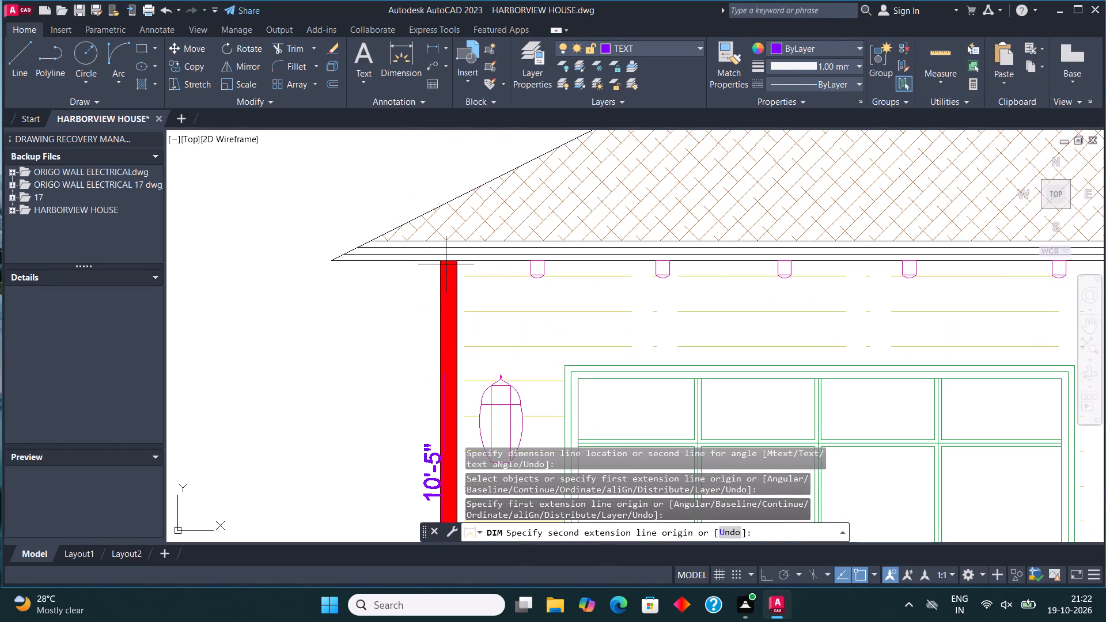
pyautogui.click(444, 259)
pyautogui.scroll(-2, 412, 264)
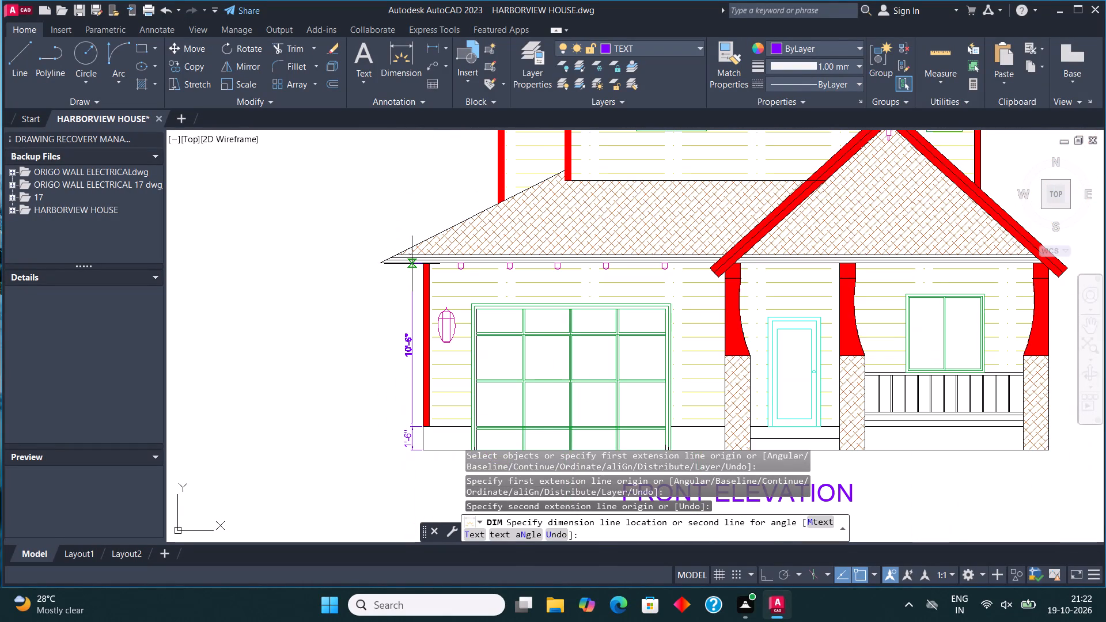
pyautogui.click(412, 264)
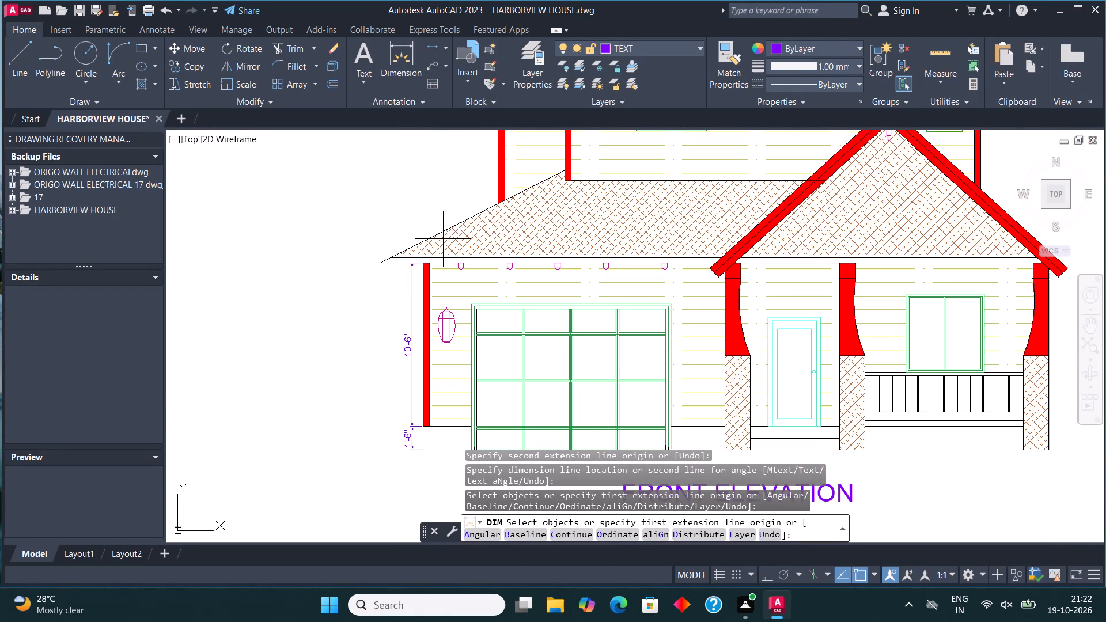
# Dimension the upper storey's height from the garage roof's eave line up to the upper roof's fascia, outside the elevation.
pyautogui.moveTo(450, 244); pyautogui.dragTo(476, 318, button='middle')
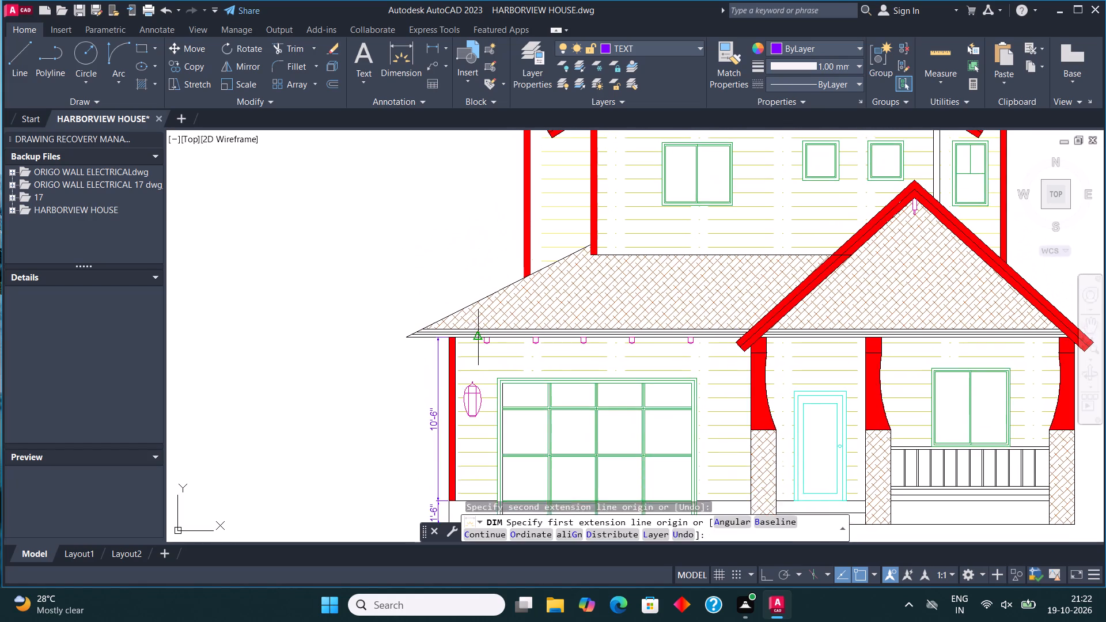
pyautogui.scroll(2, 451, 339)
pyautogui.click(414, 335)
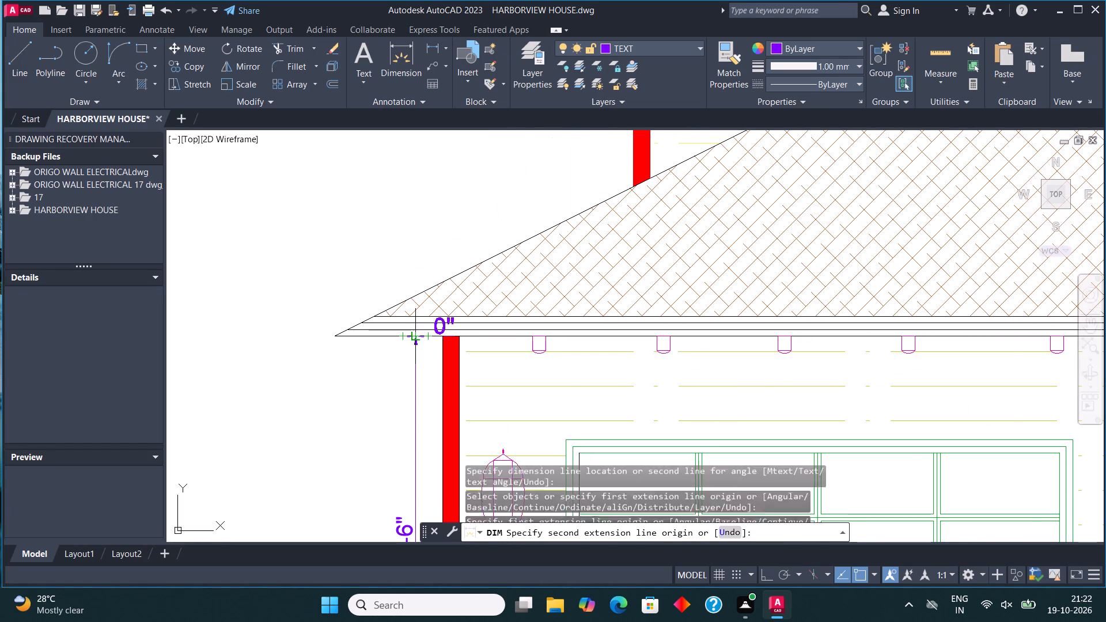
pyautogui.scroll(-3, 414, 335)
pyautogui.scroll(1, 414, 188)
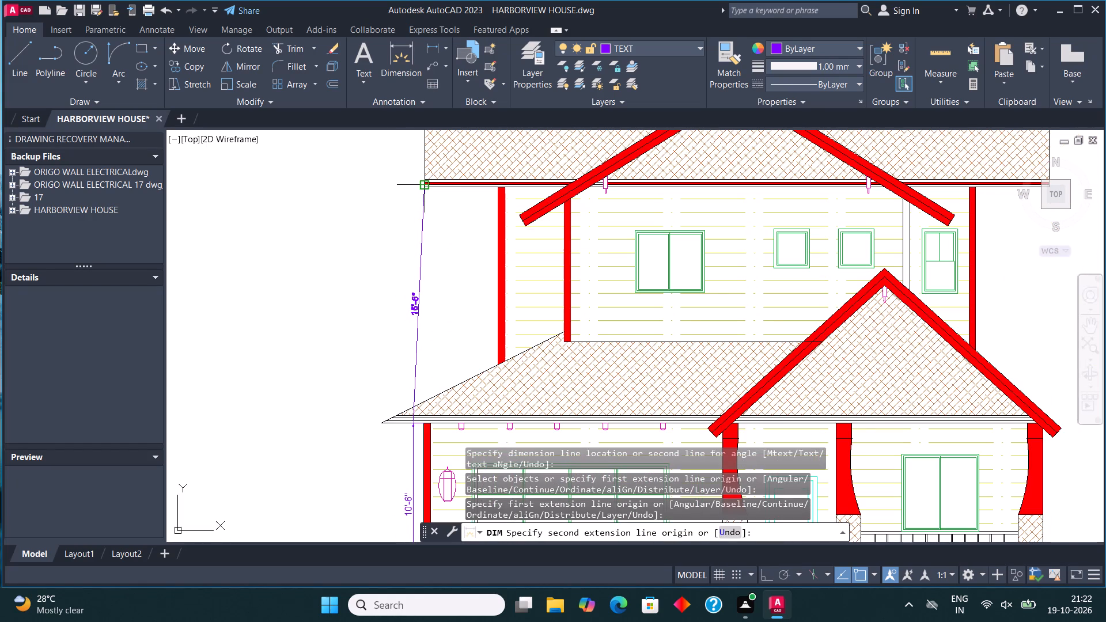
pyautogui.click(412, 186)
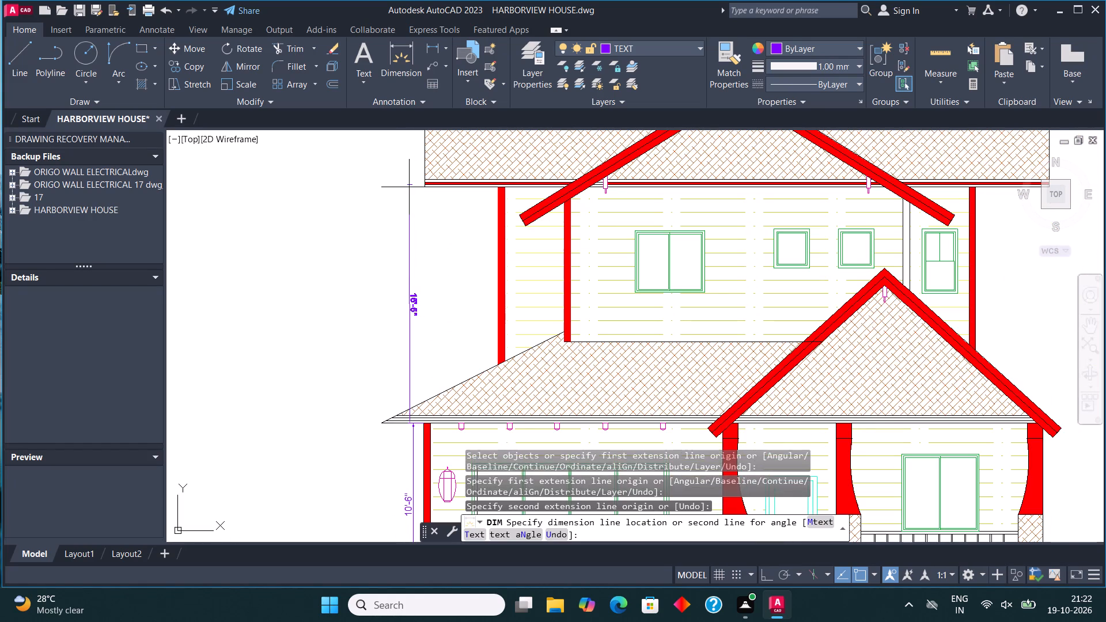
pyautogui.click(409, 187)
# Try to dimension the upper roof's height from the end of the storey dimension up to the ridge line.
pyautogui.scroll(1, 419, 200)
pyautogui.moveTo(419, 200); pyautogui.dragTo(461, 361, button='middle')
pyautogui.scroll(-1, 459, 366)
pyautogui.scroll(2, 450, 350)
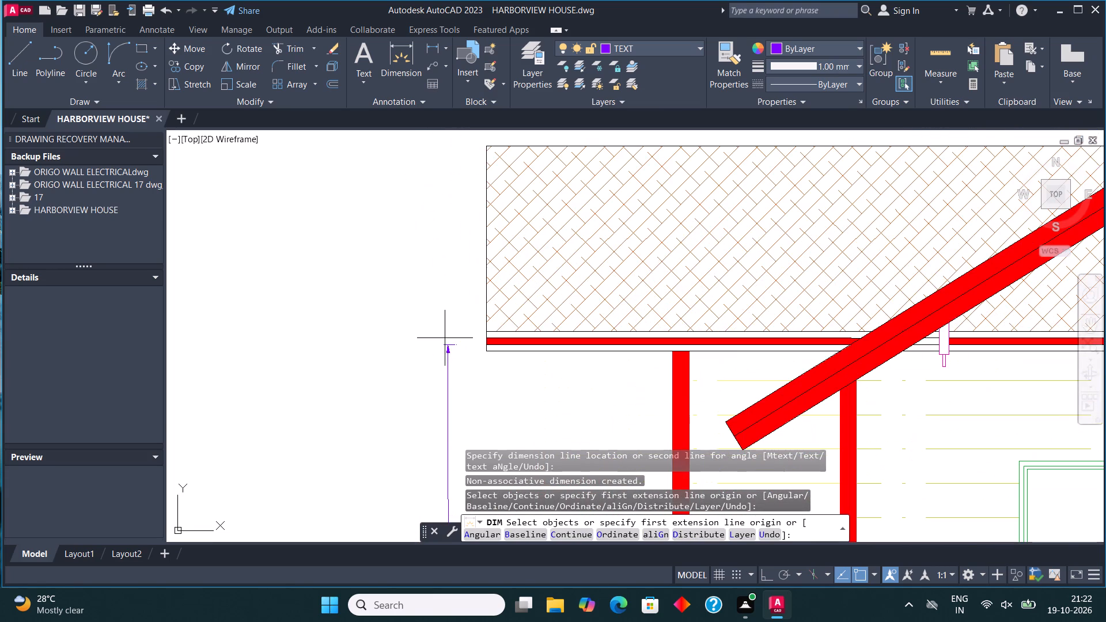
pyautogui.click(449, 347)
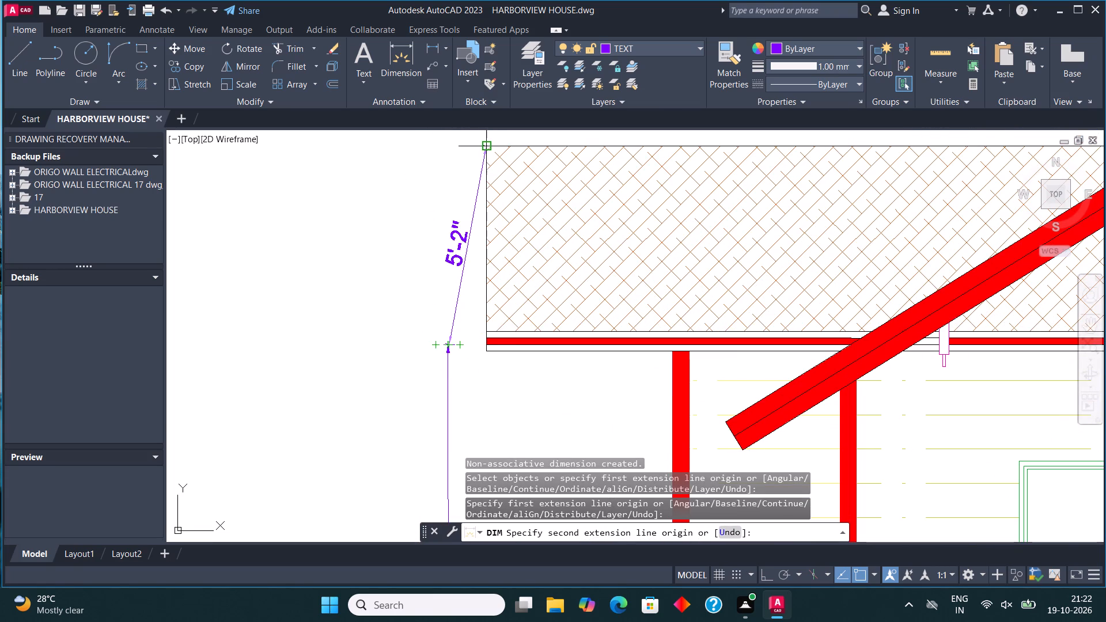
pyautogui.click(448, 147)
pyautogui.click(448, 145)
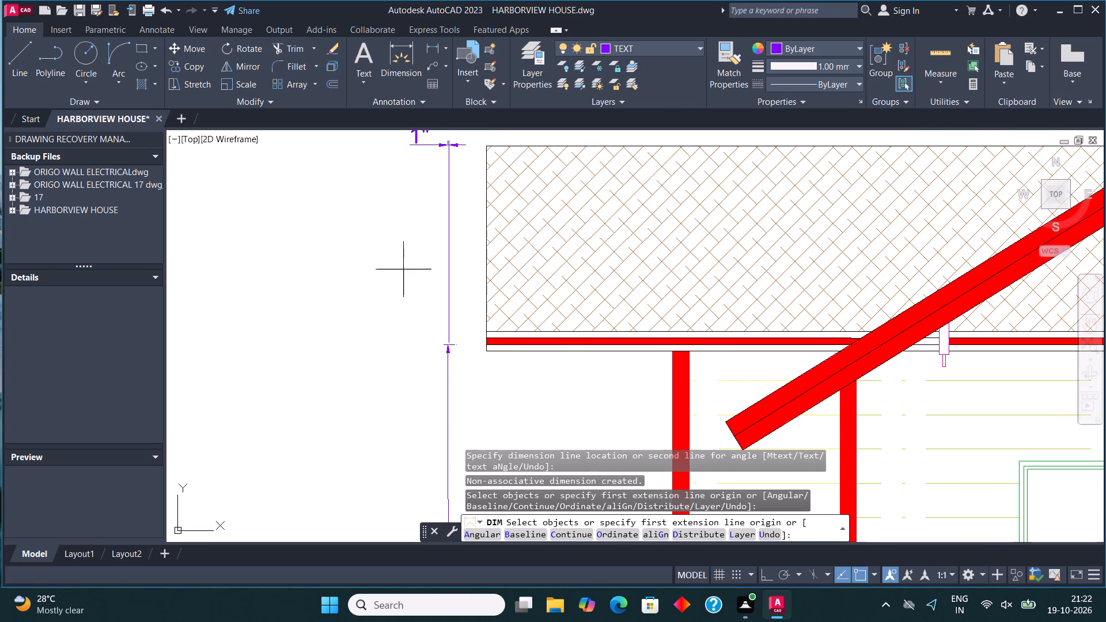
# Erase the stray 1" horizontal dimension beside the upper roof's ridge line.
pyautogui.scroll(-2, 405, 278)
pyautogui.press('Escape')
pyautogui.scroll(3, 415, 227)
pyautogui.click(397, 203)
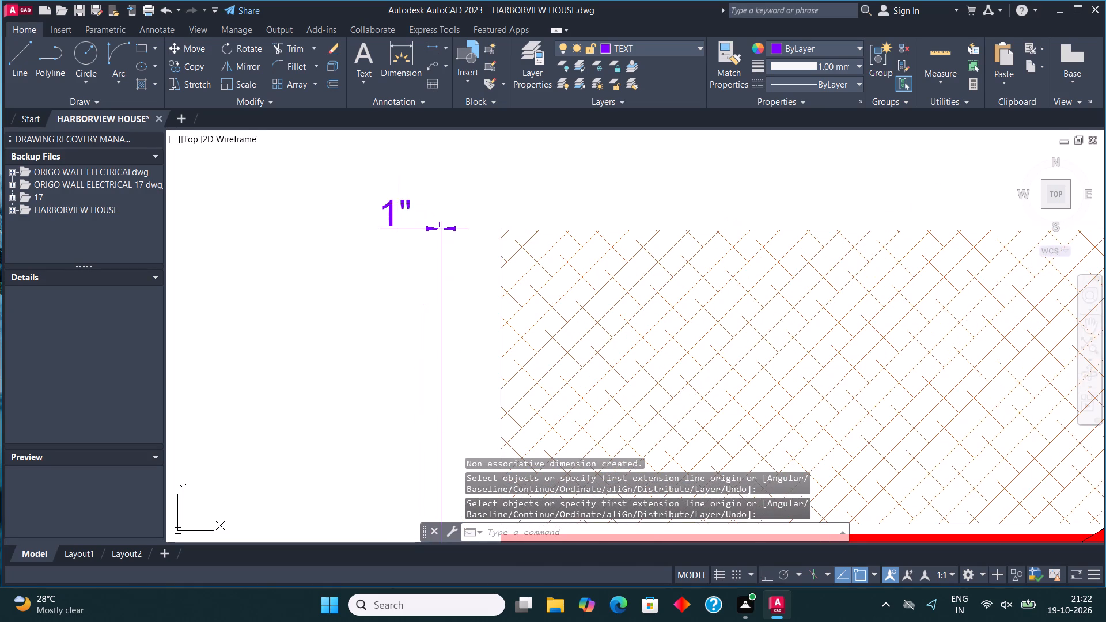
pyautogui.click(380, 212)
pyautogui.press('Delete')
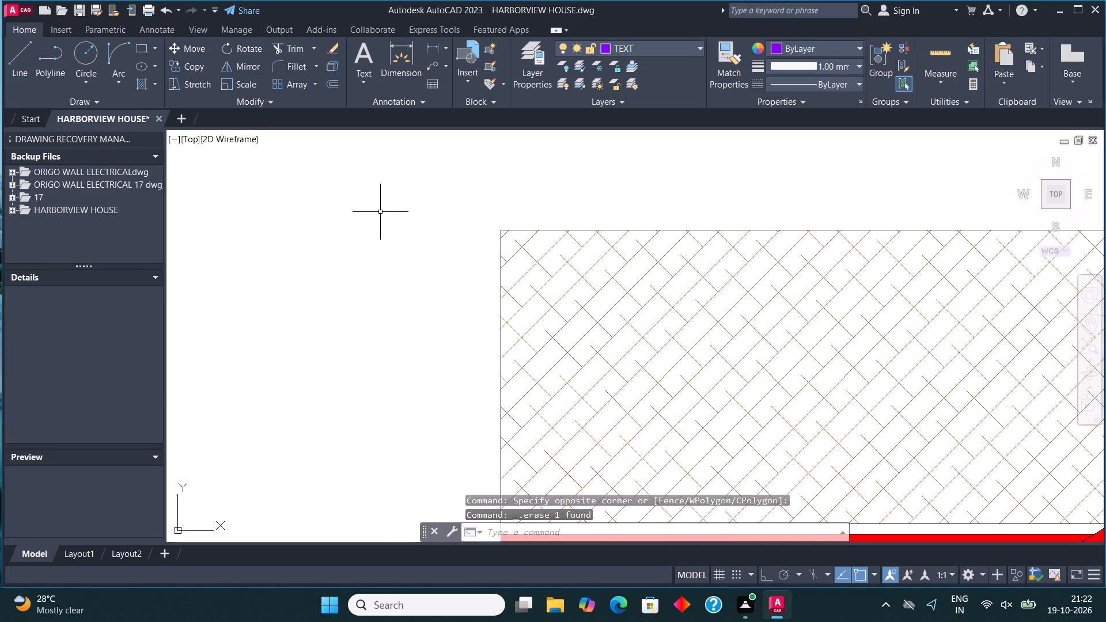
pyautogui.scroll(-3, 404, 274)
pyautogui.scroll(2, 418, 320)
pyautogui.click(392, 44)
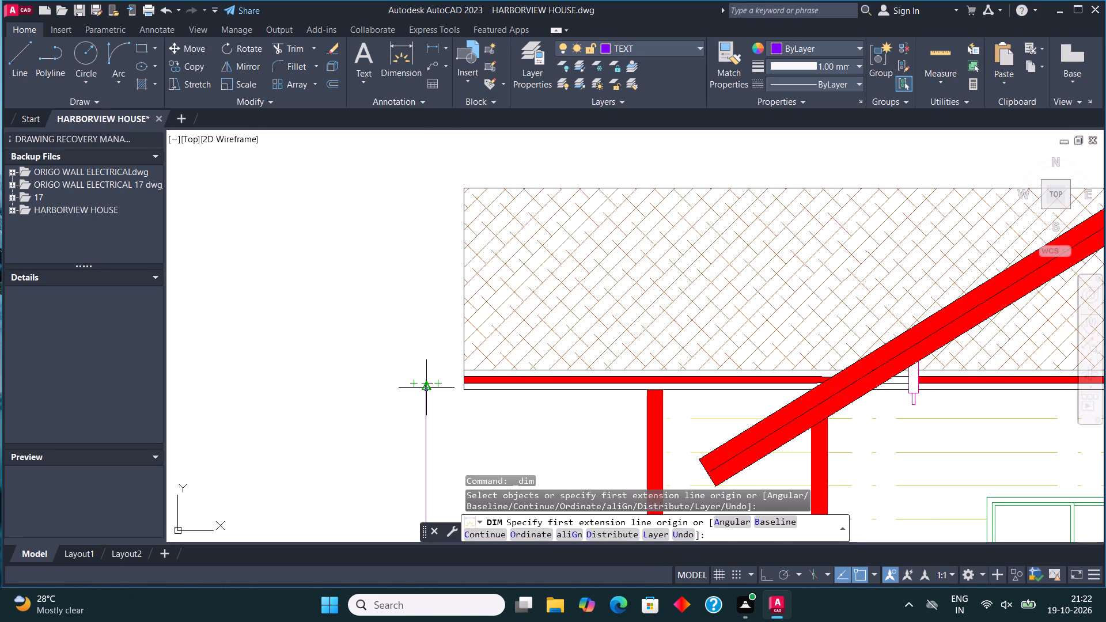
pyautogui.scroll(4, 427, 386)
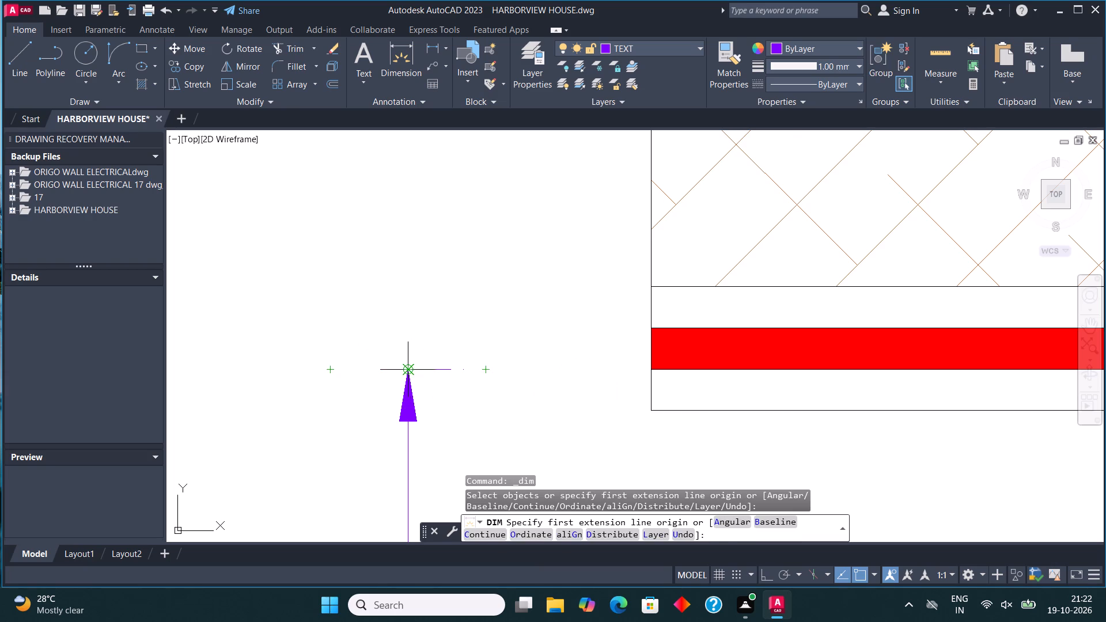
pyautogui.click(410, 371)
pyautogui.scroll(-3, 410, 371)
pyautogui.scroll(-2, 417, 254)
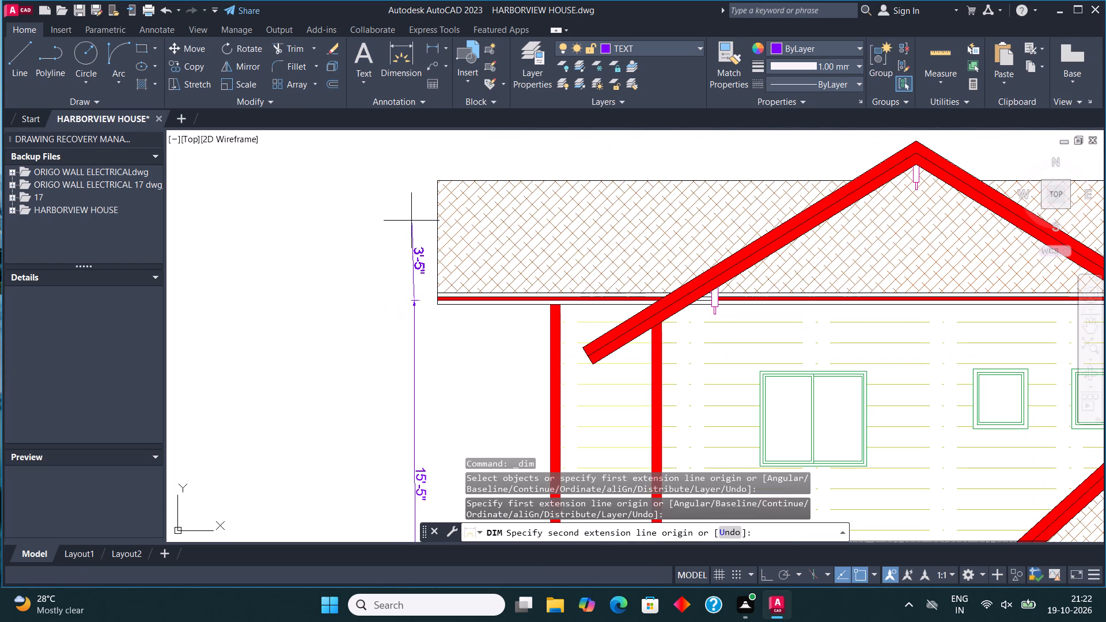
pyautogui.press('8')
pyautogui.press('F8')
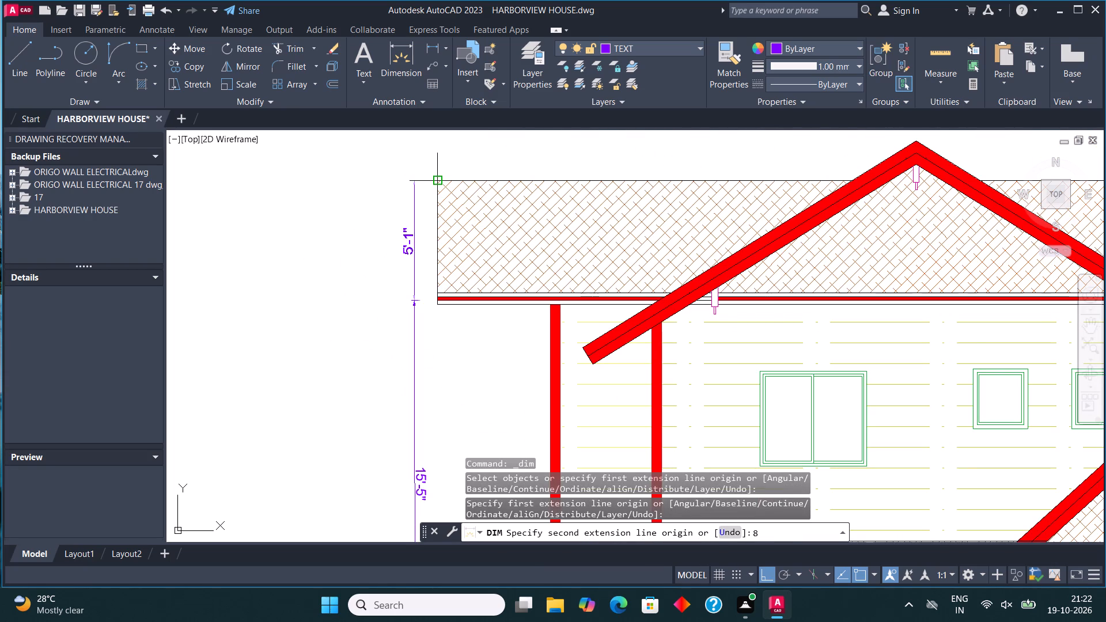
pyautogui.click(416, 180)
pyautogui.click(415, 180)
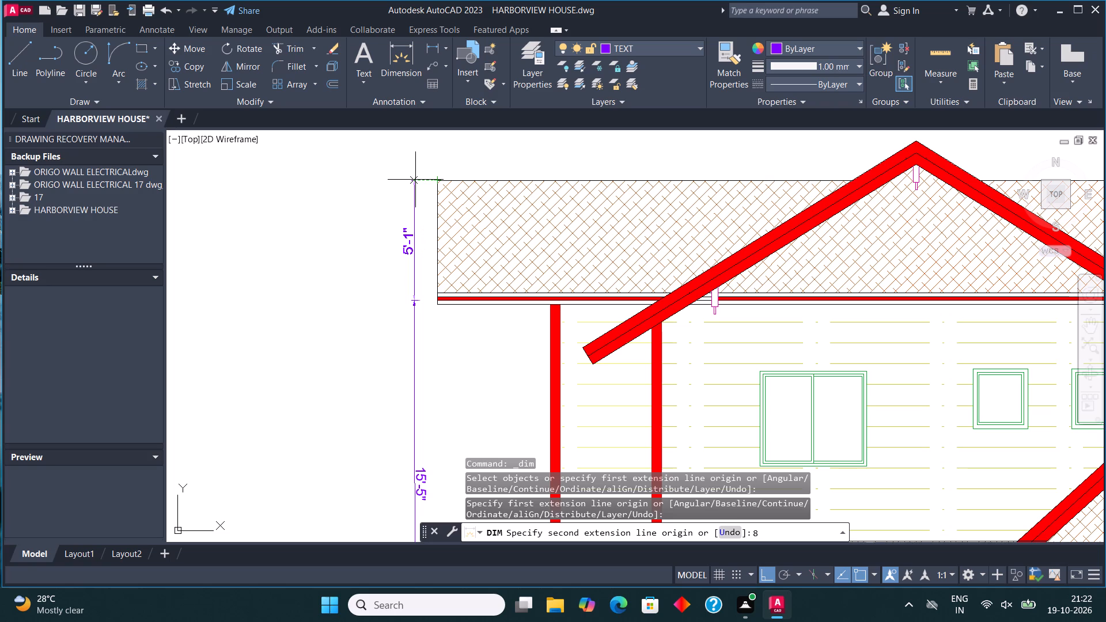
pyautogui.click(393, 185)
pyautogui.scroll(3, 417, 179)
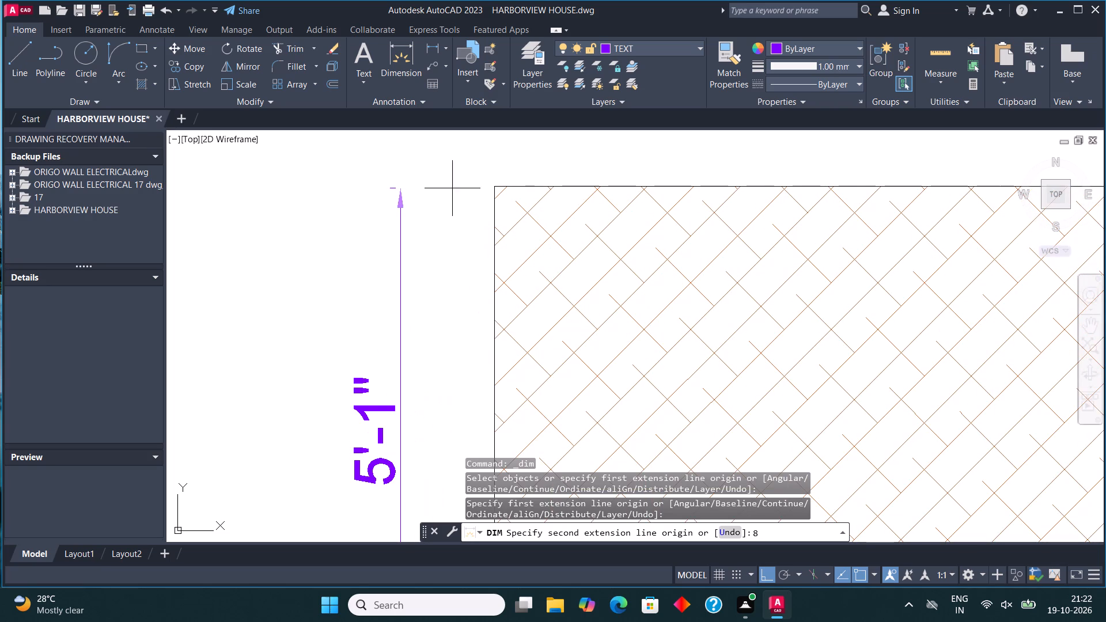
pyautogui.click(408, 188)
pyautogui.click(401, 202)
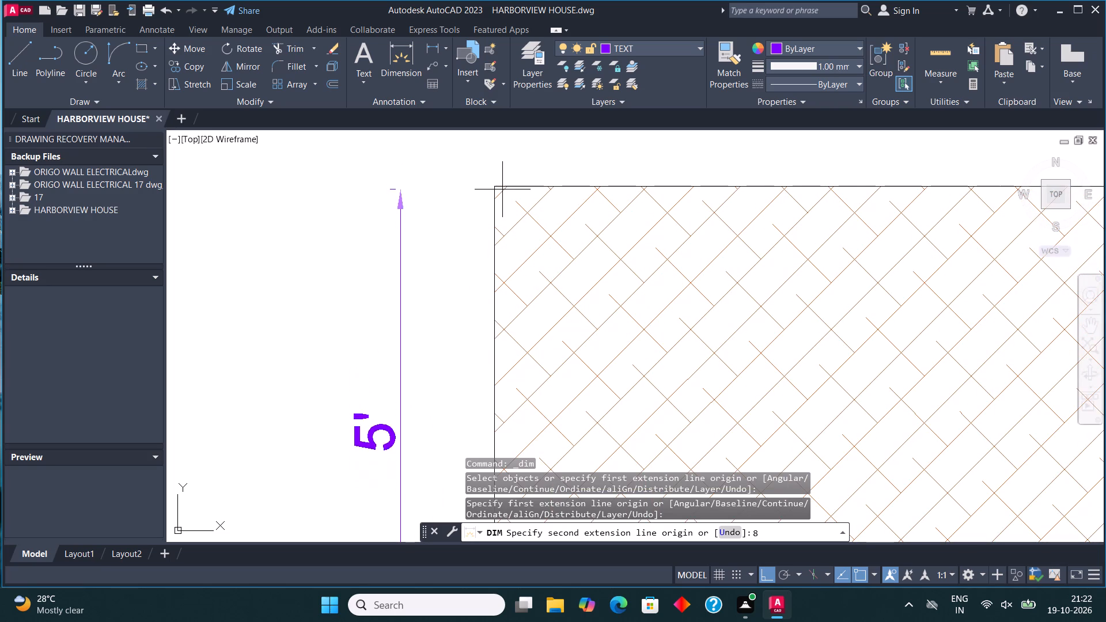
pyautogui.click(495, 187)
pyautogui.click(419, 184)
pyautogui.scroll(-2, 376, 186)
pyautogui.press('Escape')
# Dimension the upper roof's height from its lower eave corner to its top corner, aligned above the storey dimension.
pyautogui.click(402, 60)
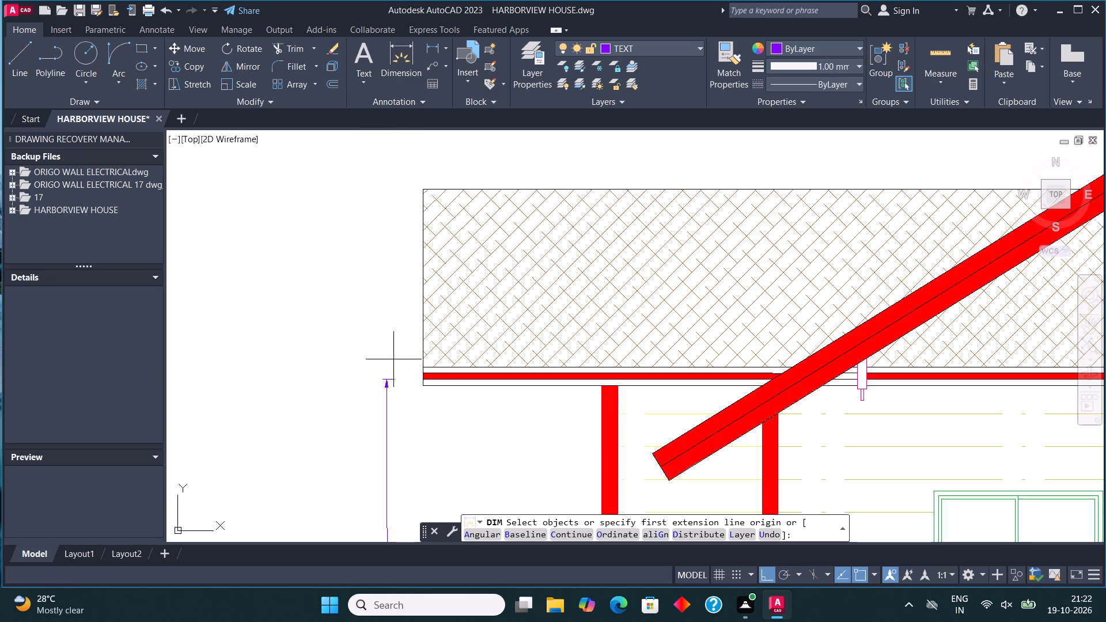
pyautogui.click(423, 384)
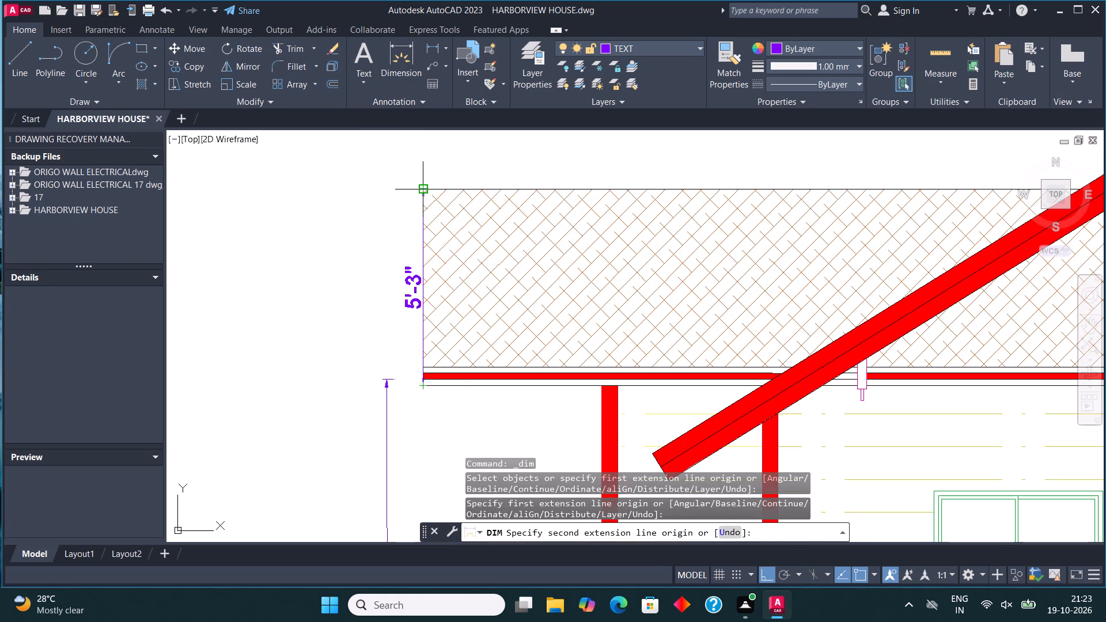
pyautogui.click(424, 188)
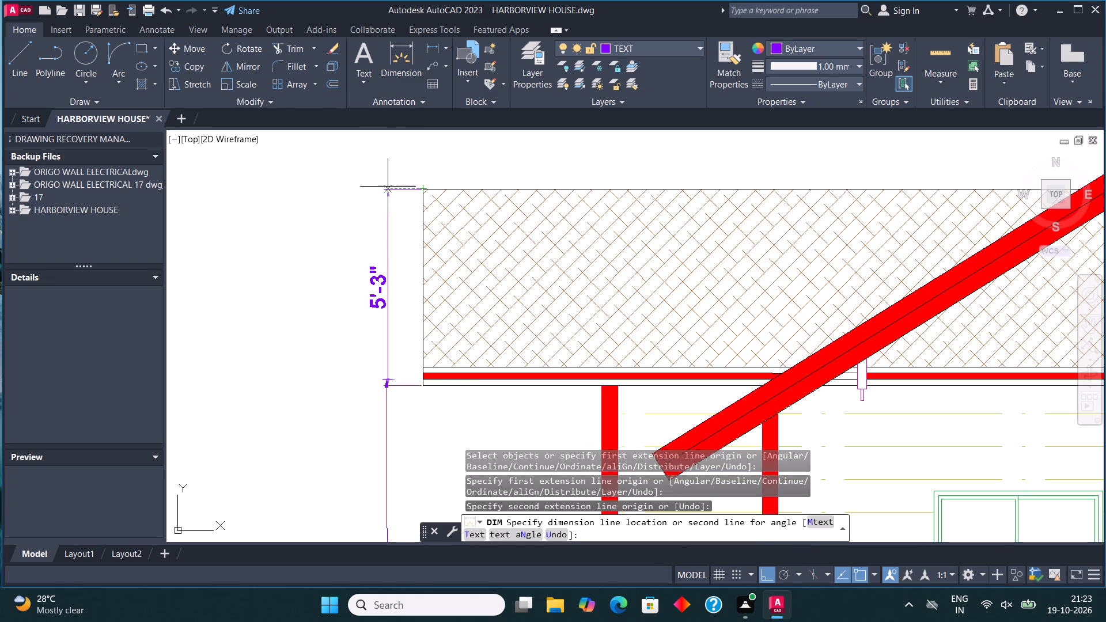
pyautogui.click(387, 187)
pyautogui.scroll(-2, 369, 211)
pyautogui.press('Escape')
# Review the dimensioned front elevation together with the floor plans below it.
pyautogui.scroll(-3, 415, 297)
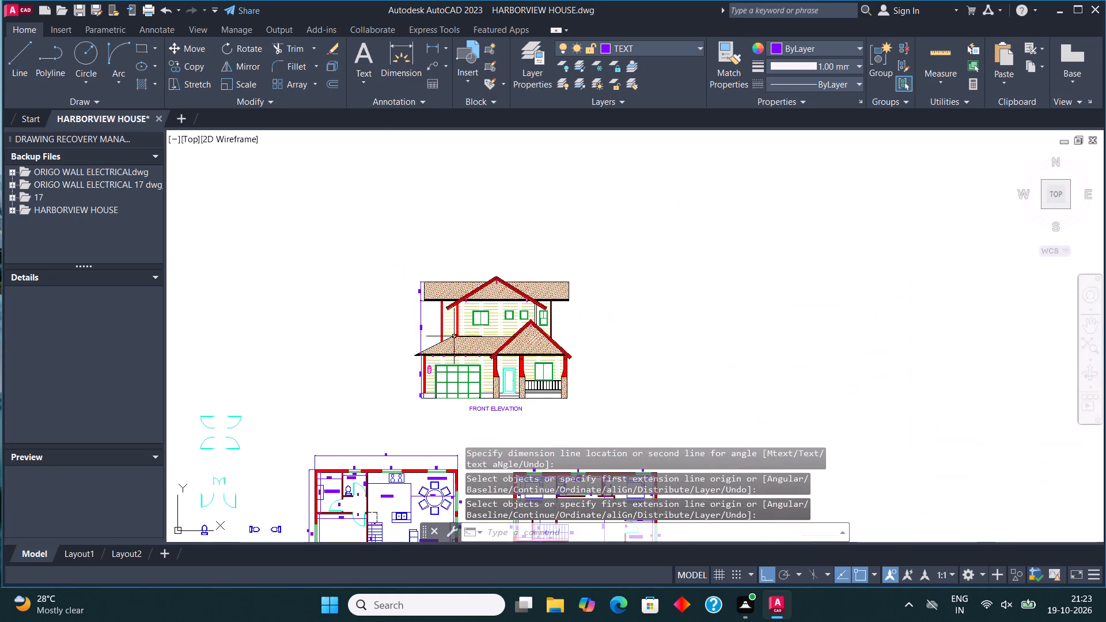
pyautogui.moveTo(464, 358); pyautogui.dragTo(442, 295, button='middle')
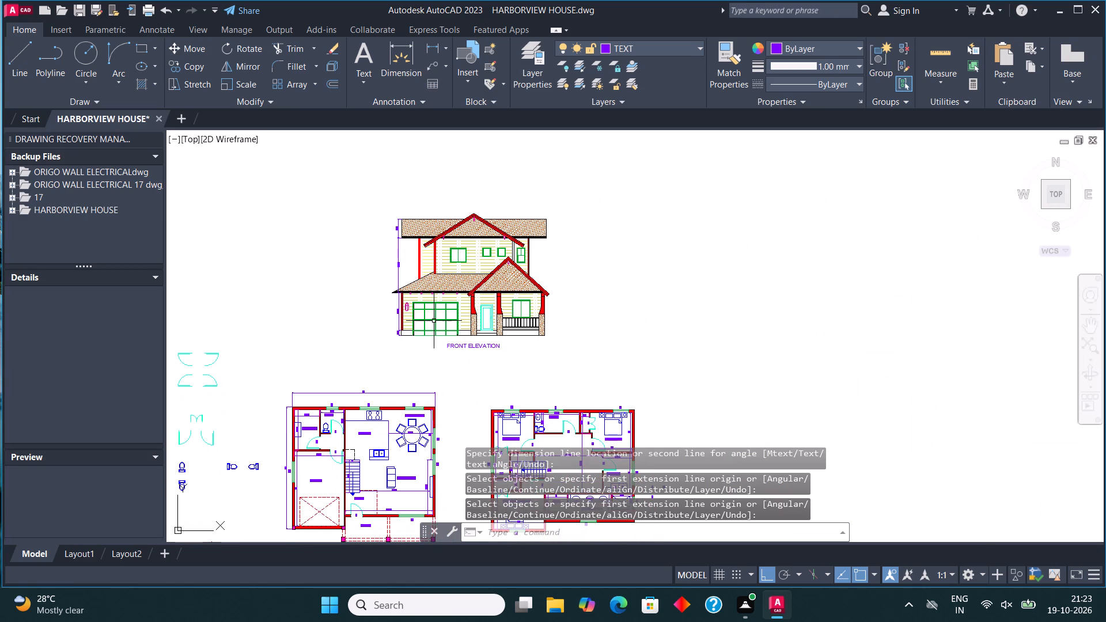
pyautogui.scroll(-3, 436, 316)
pyautogui.scroll(-2, 471, 391)
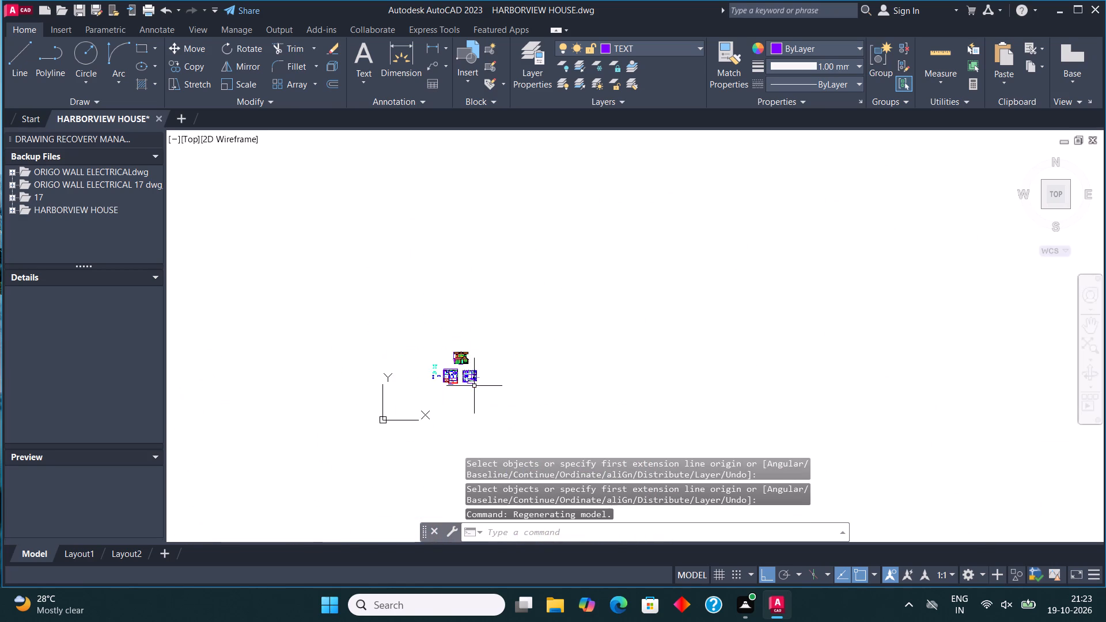
pyautogui.scroll(4, 472, 386)
pyautogui.moveTo(452, 363); pyautogui.dragTo(481, 332, button='middle')
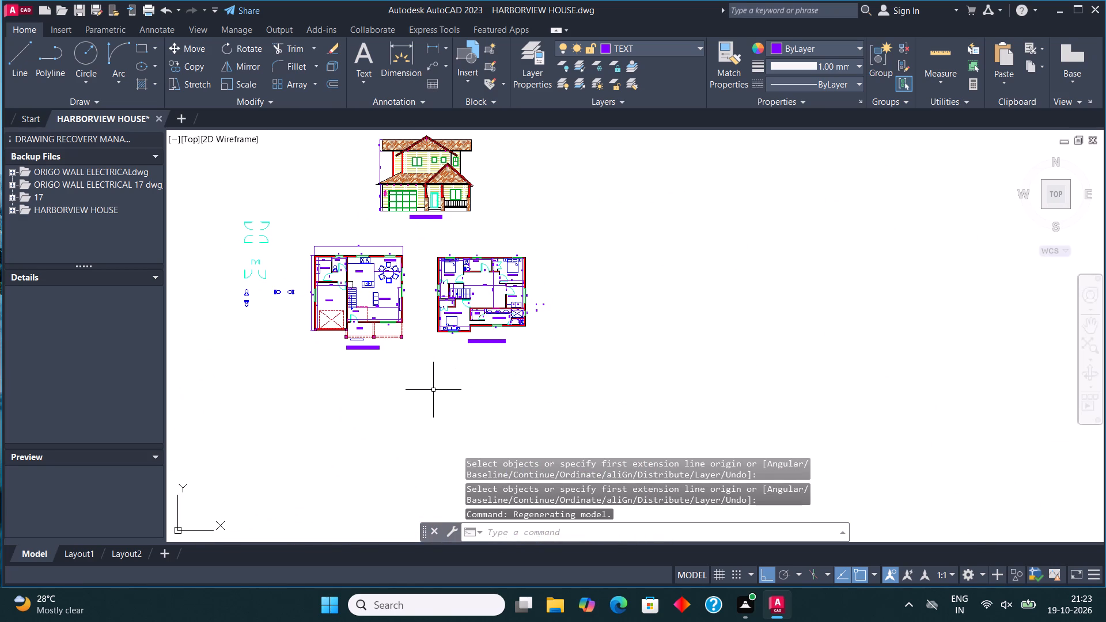
pyautogui.moveTo(429, 385); pyautogui.dragTo(463, 385, button='middle')
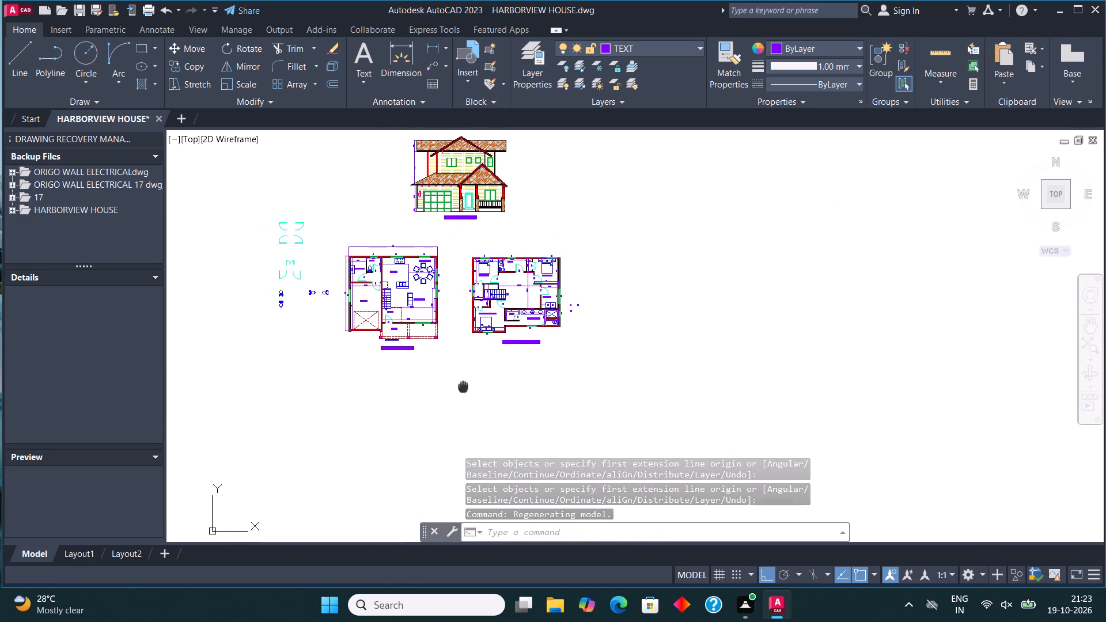
pyautogui.moveTo(463, 385); pyautogui.dragTo(475, 483, button='middle')
pyautogui.scroll(4, 479, 217)
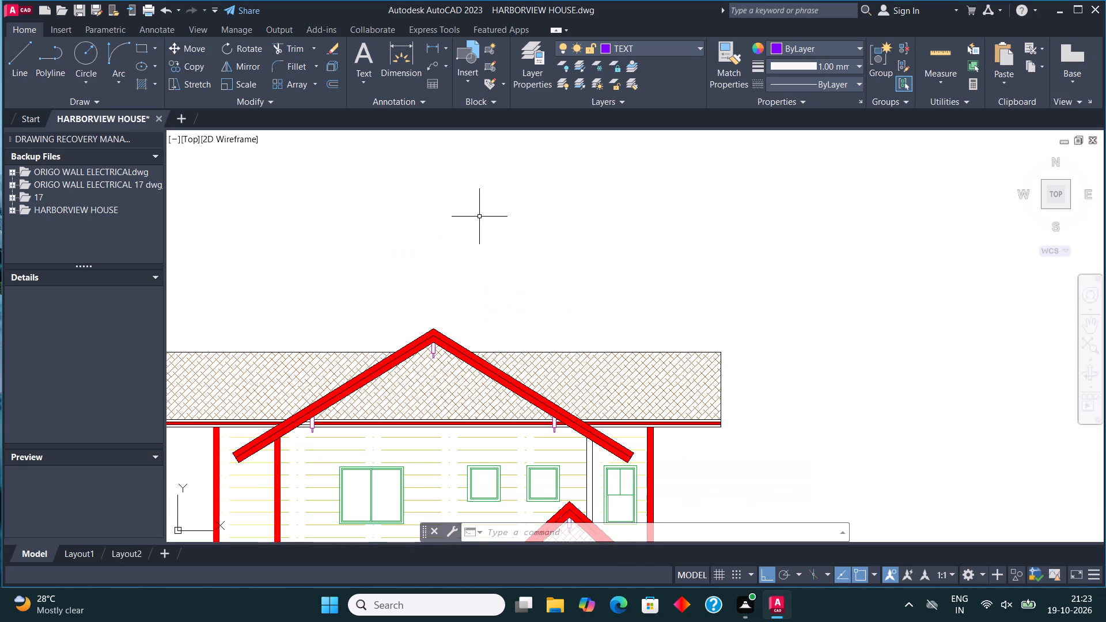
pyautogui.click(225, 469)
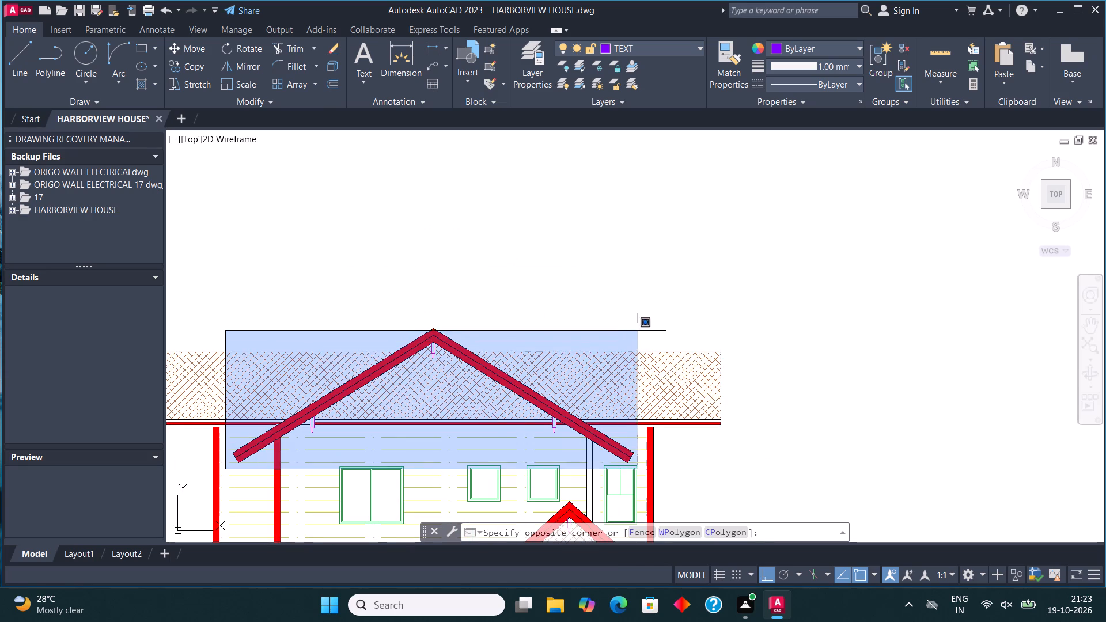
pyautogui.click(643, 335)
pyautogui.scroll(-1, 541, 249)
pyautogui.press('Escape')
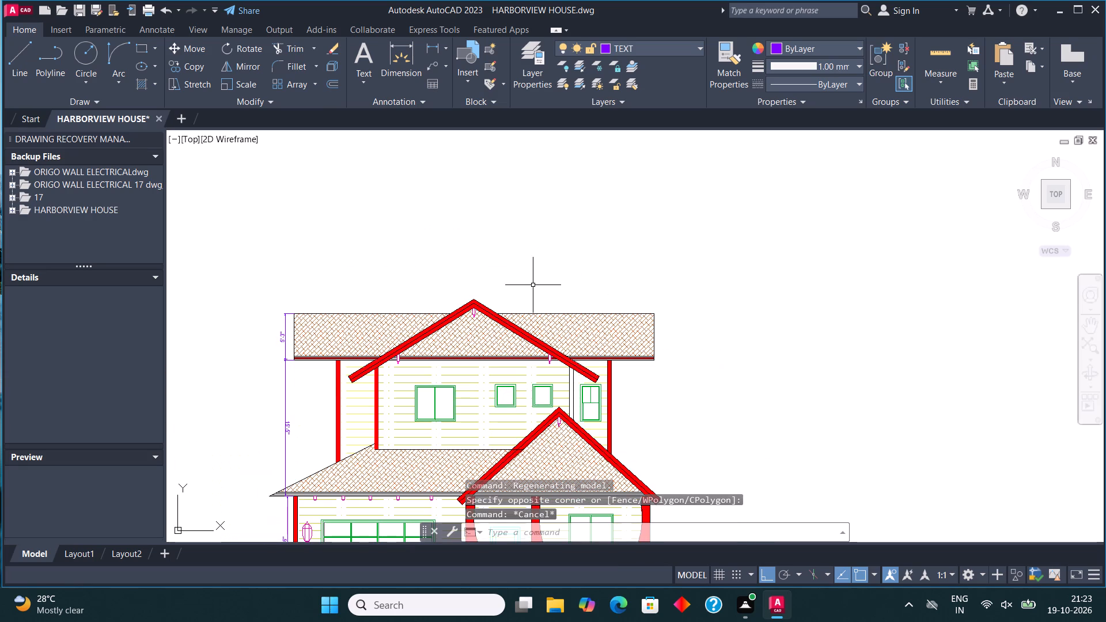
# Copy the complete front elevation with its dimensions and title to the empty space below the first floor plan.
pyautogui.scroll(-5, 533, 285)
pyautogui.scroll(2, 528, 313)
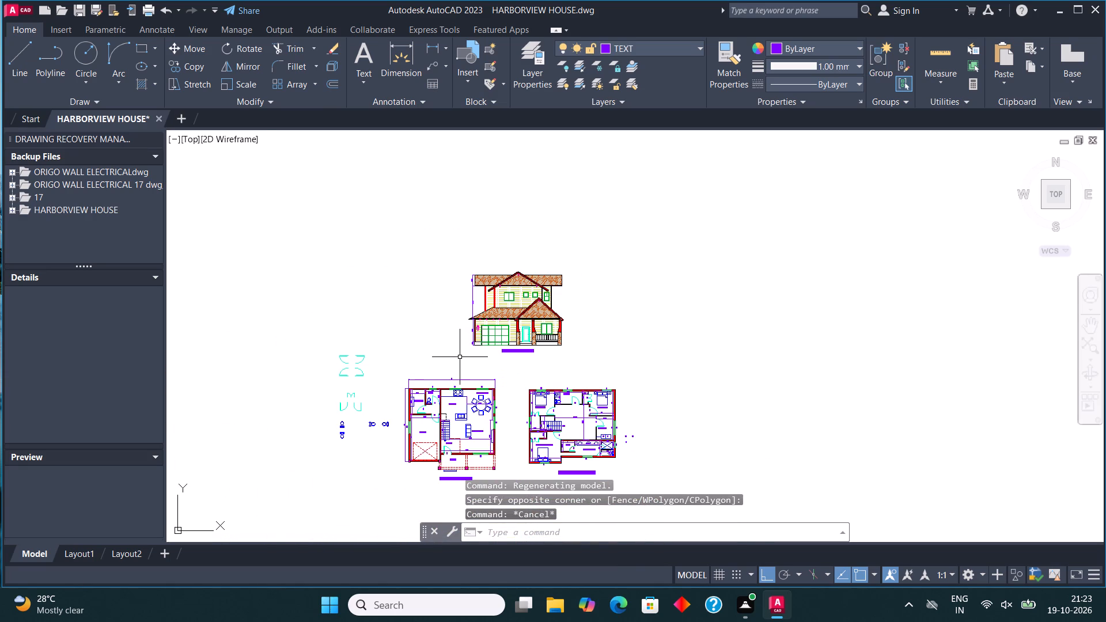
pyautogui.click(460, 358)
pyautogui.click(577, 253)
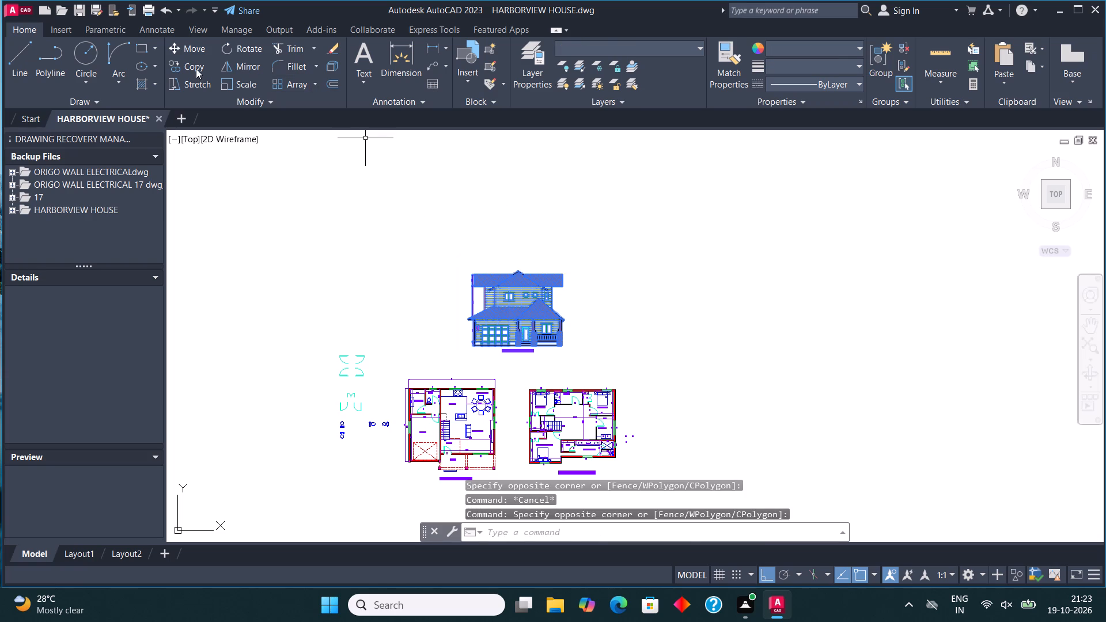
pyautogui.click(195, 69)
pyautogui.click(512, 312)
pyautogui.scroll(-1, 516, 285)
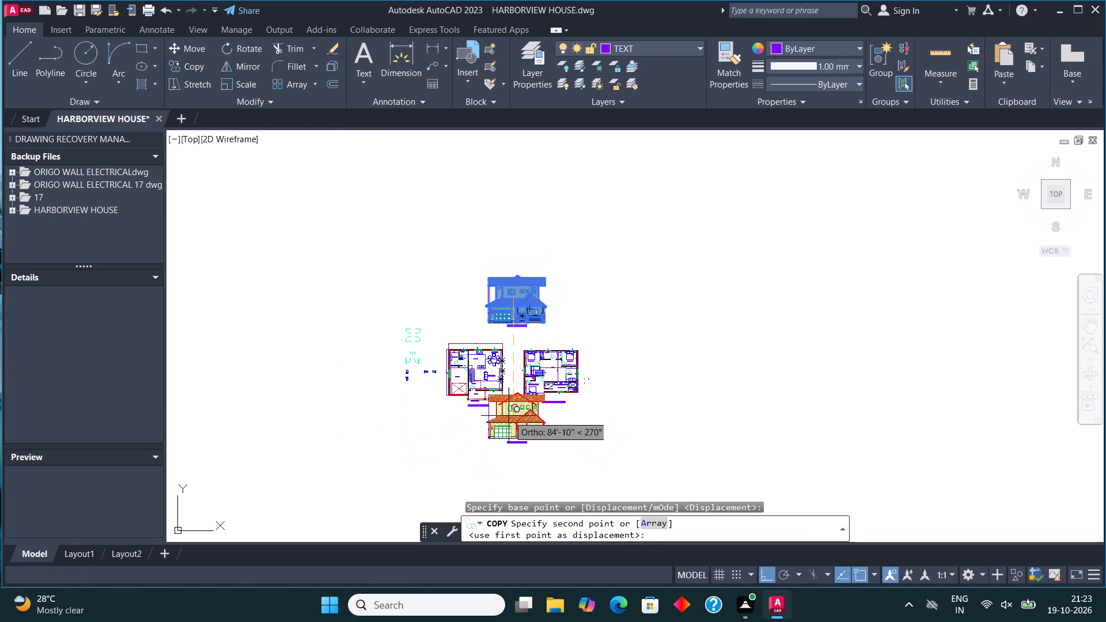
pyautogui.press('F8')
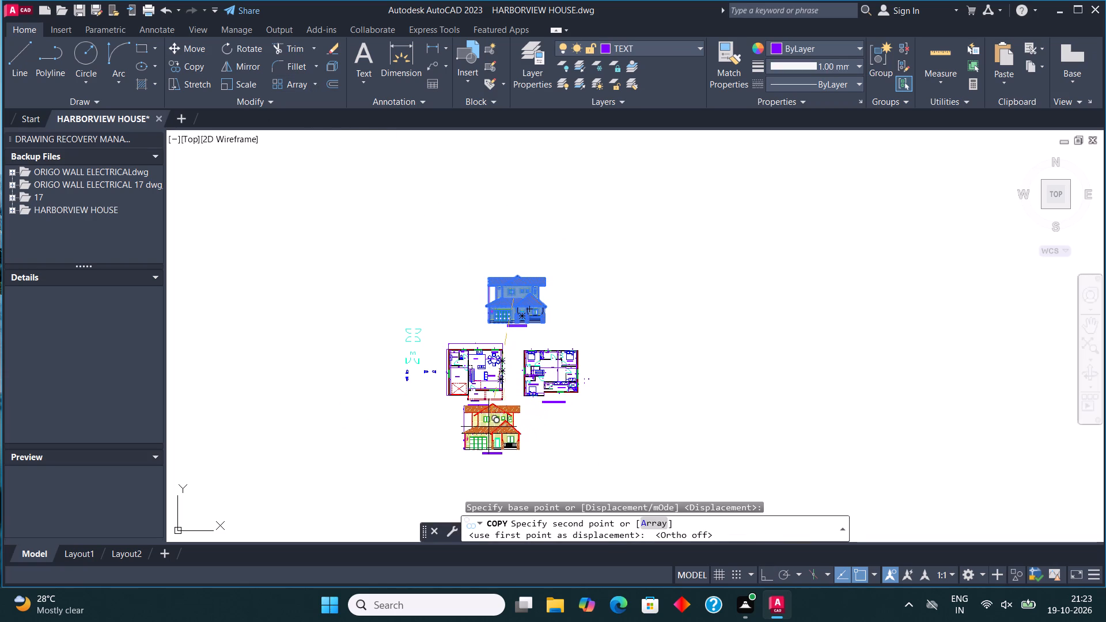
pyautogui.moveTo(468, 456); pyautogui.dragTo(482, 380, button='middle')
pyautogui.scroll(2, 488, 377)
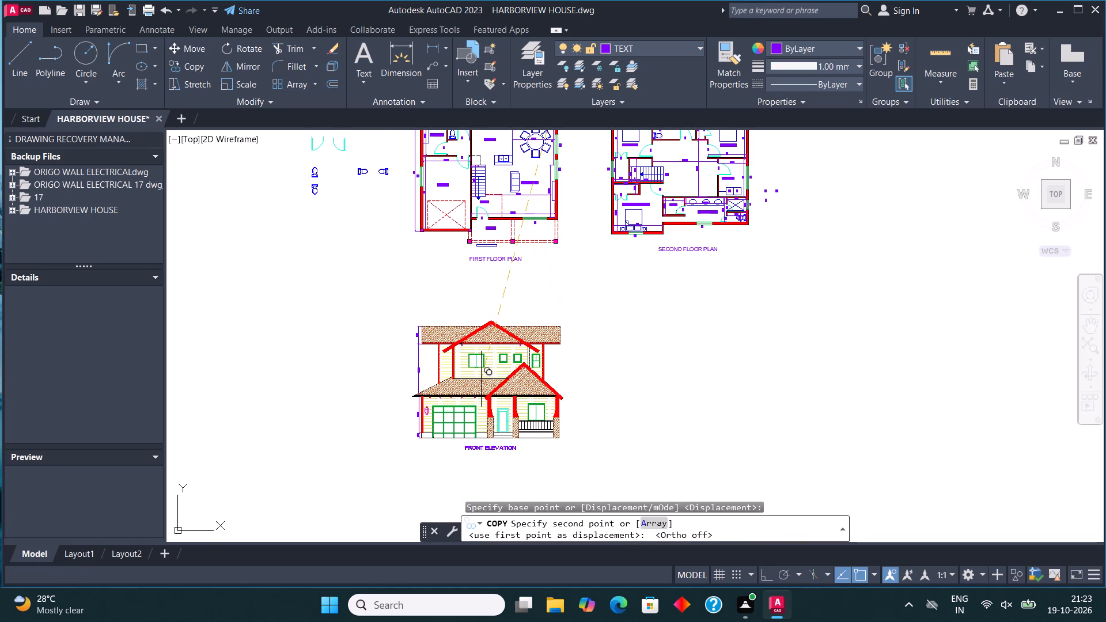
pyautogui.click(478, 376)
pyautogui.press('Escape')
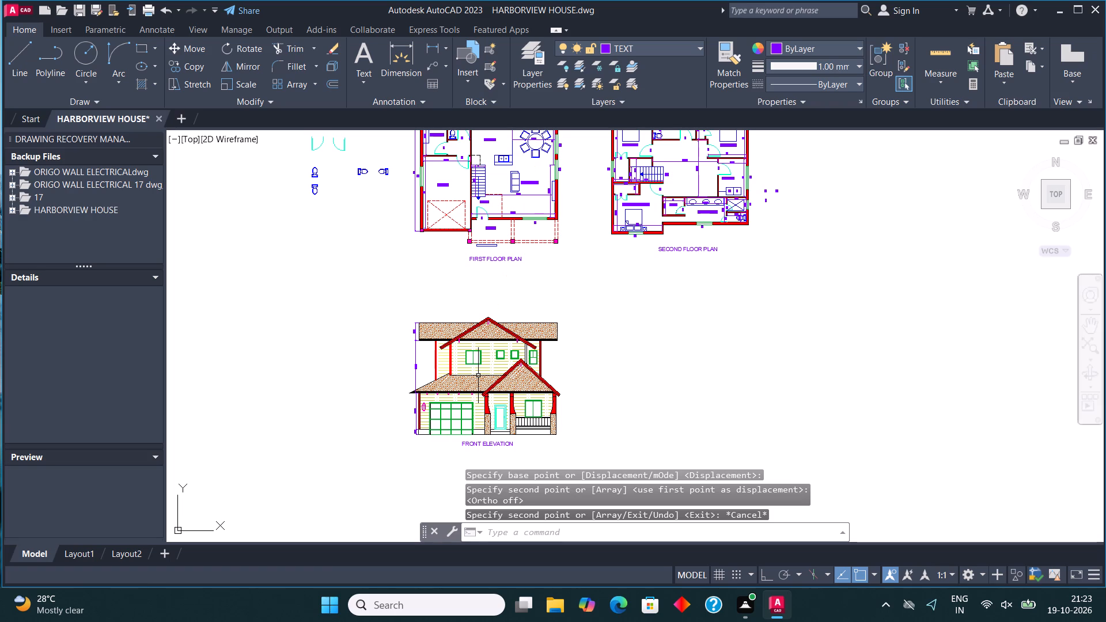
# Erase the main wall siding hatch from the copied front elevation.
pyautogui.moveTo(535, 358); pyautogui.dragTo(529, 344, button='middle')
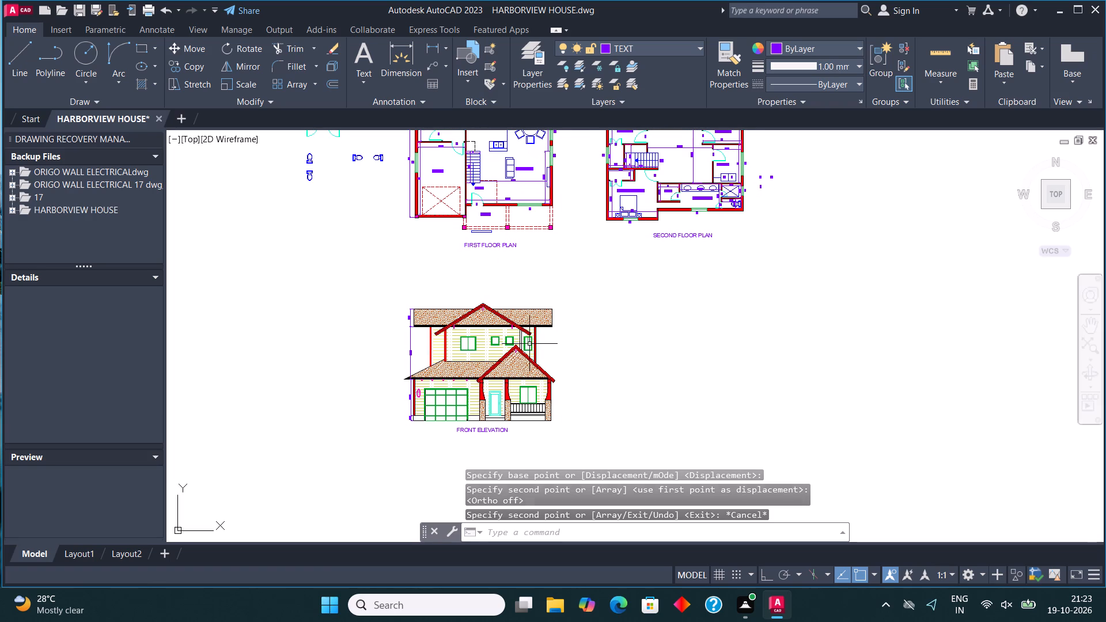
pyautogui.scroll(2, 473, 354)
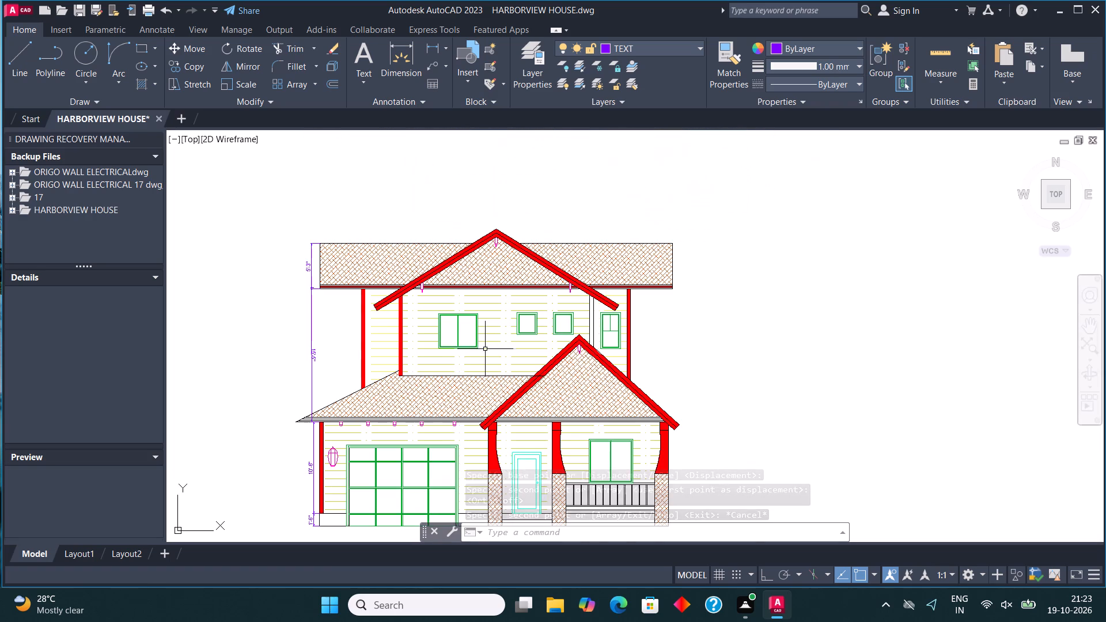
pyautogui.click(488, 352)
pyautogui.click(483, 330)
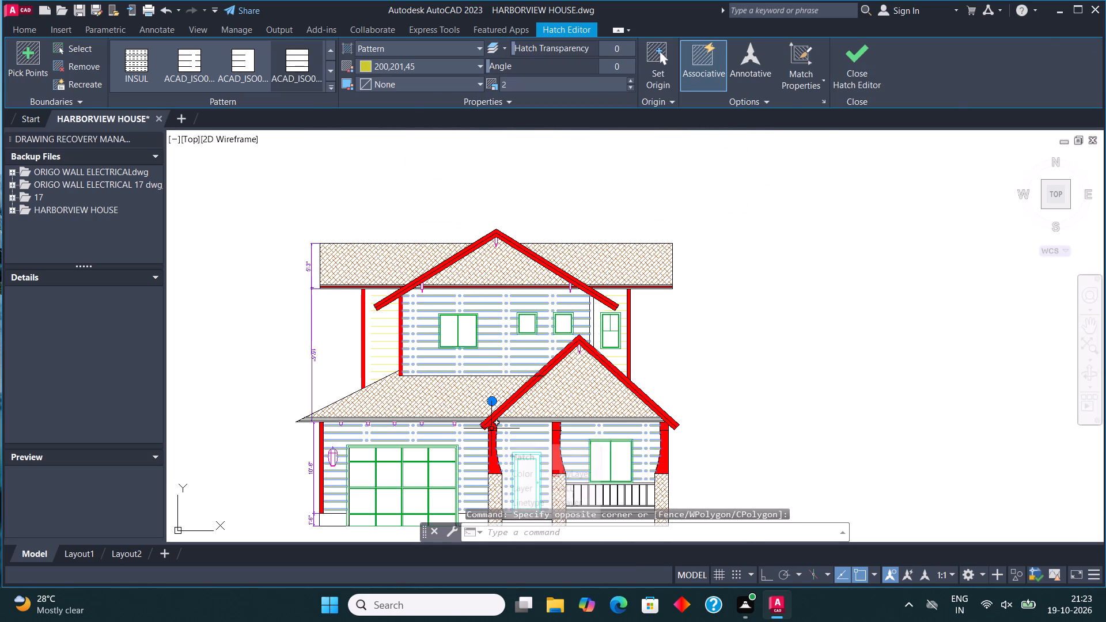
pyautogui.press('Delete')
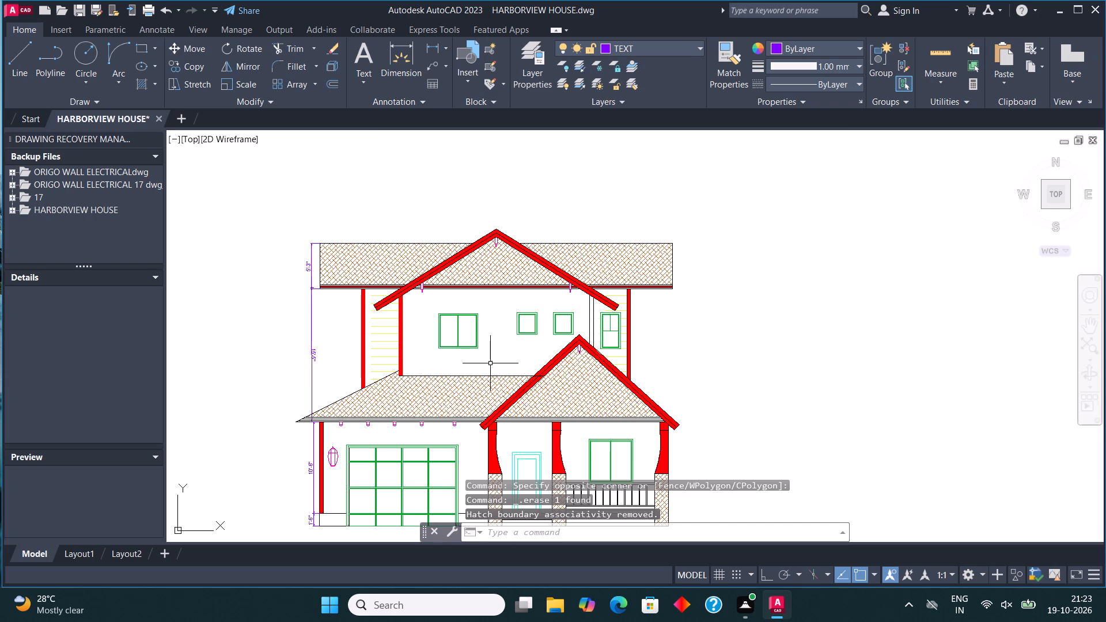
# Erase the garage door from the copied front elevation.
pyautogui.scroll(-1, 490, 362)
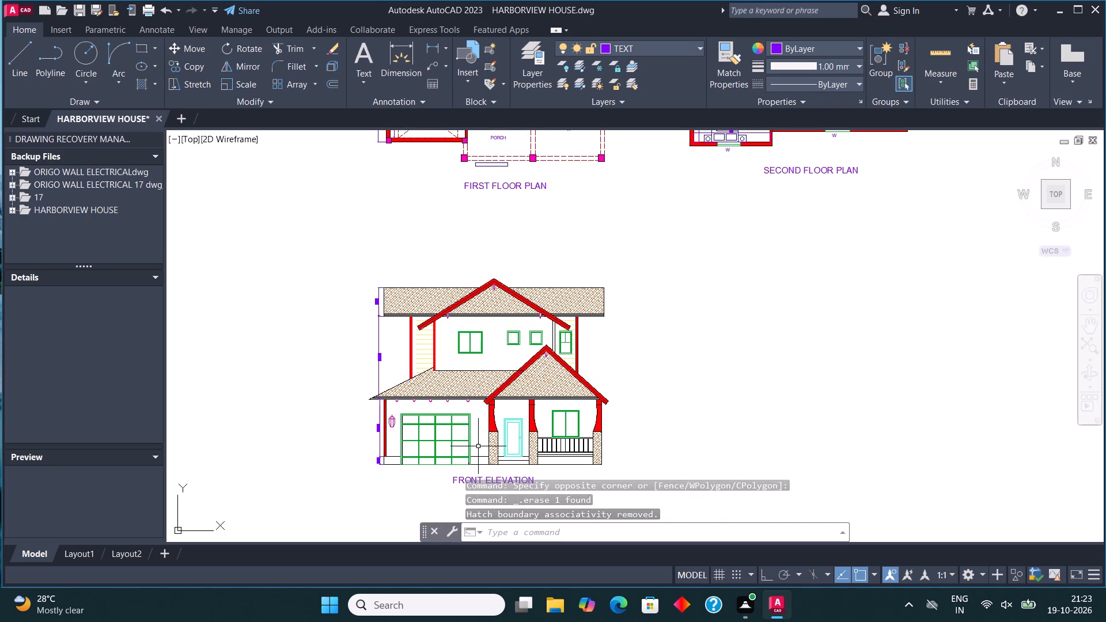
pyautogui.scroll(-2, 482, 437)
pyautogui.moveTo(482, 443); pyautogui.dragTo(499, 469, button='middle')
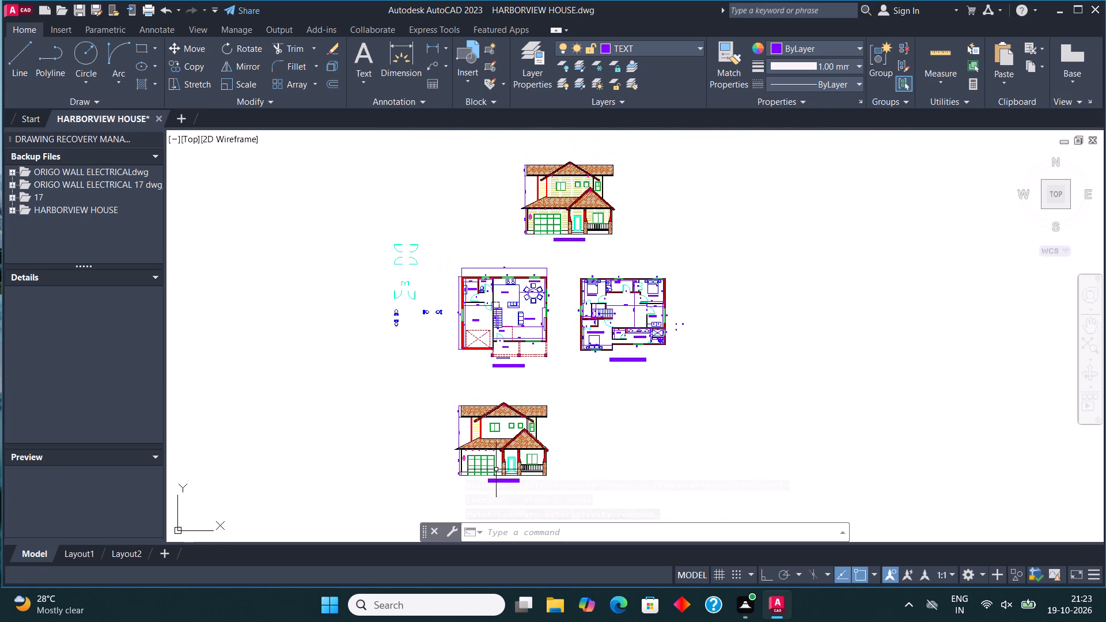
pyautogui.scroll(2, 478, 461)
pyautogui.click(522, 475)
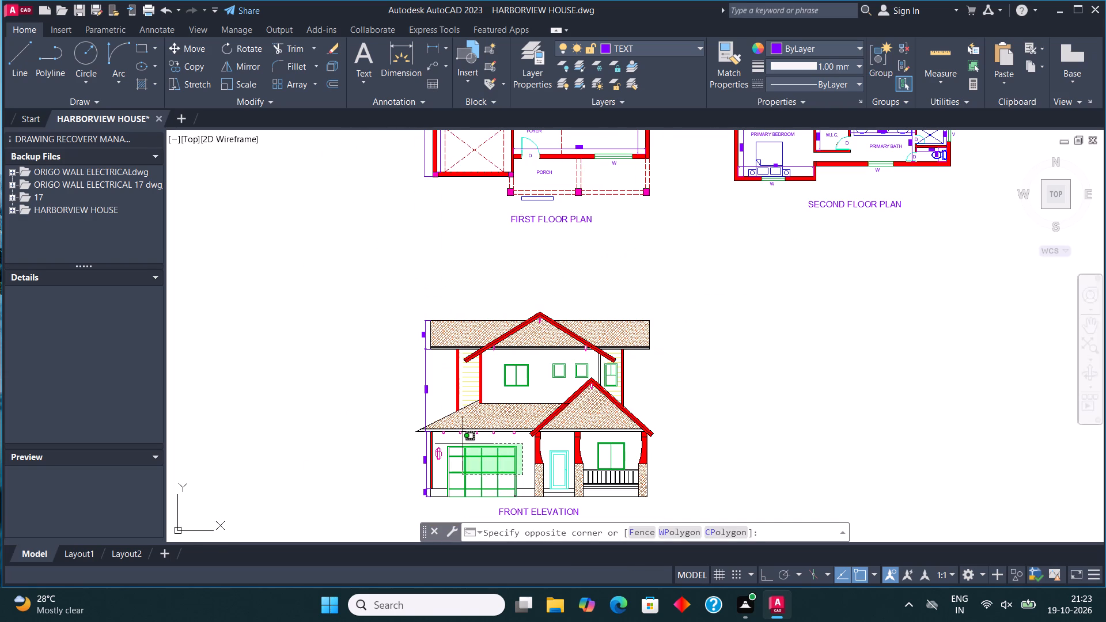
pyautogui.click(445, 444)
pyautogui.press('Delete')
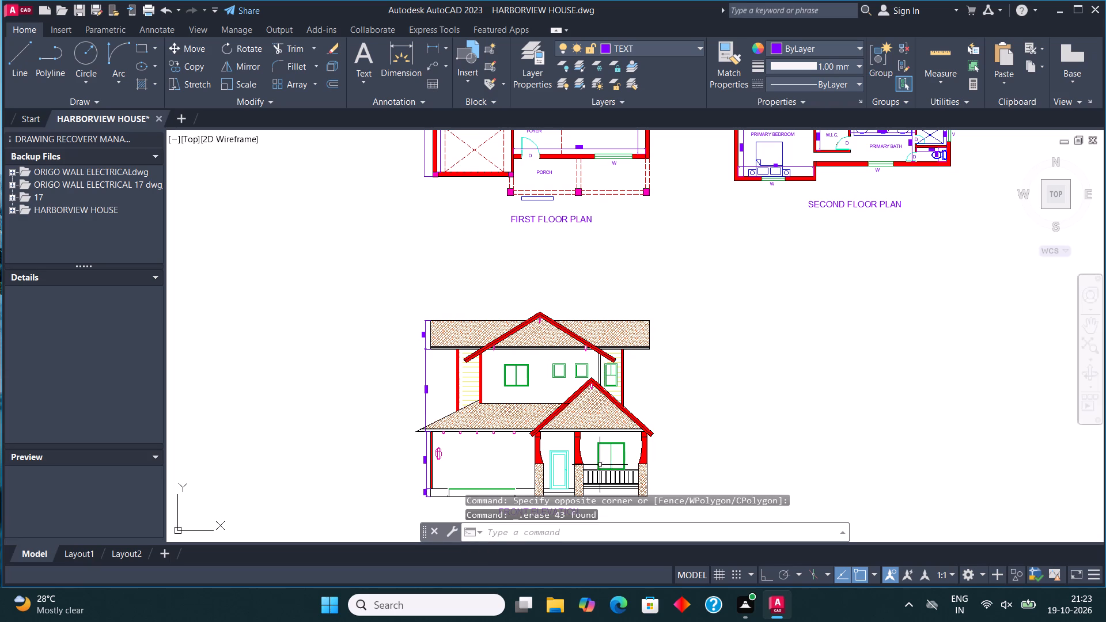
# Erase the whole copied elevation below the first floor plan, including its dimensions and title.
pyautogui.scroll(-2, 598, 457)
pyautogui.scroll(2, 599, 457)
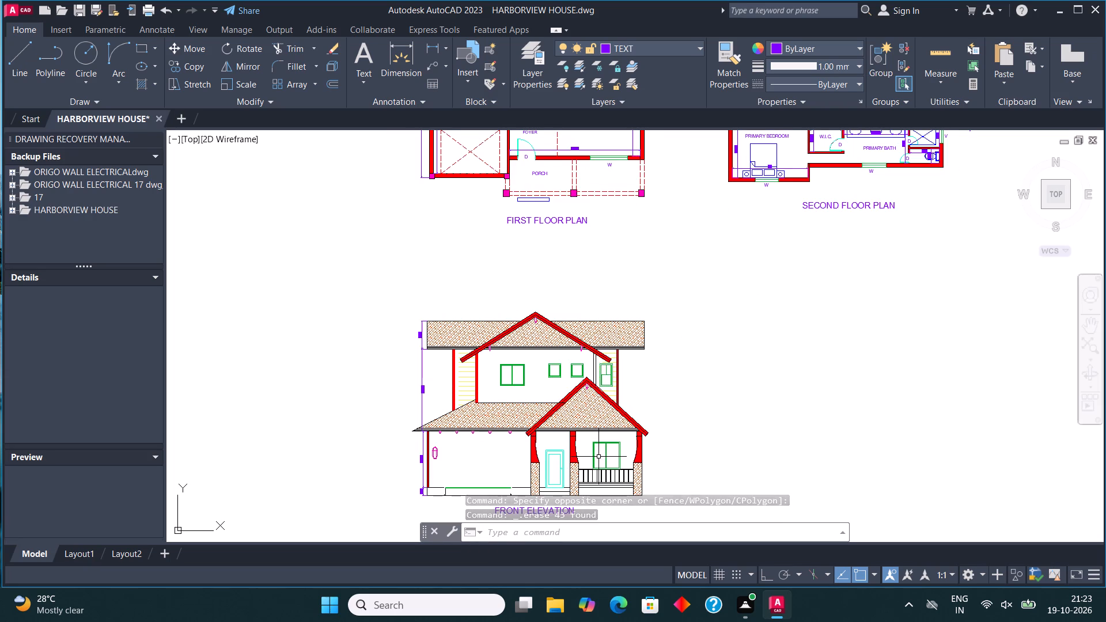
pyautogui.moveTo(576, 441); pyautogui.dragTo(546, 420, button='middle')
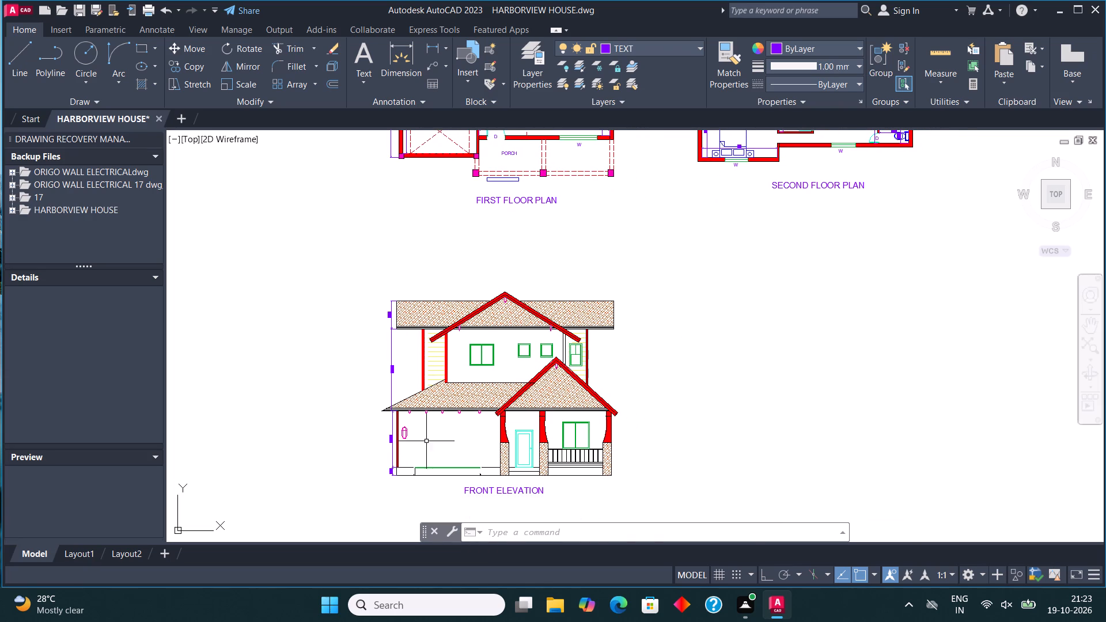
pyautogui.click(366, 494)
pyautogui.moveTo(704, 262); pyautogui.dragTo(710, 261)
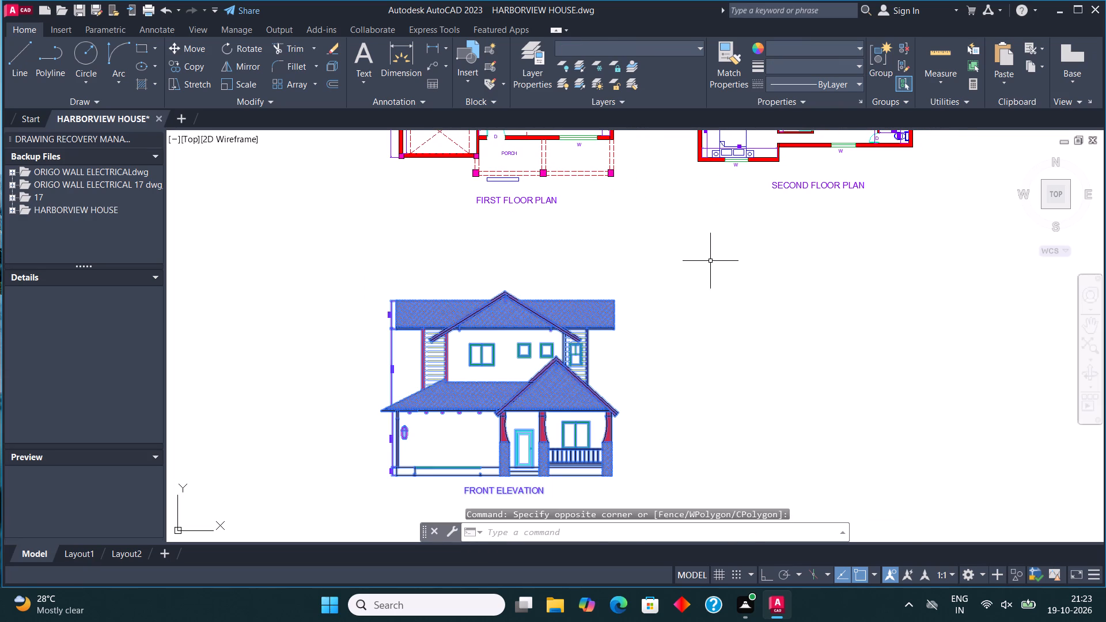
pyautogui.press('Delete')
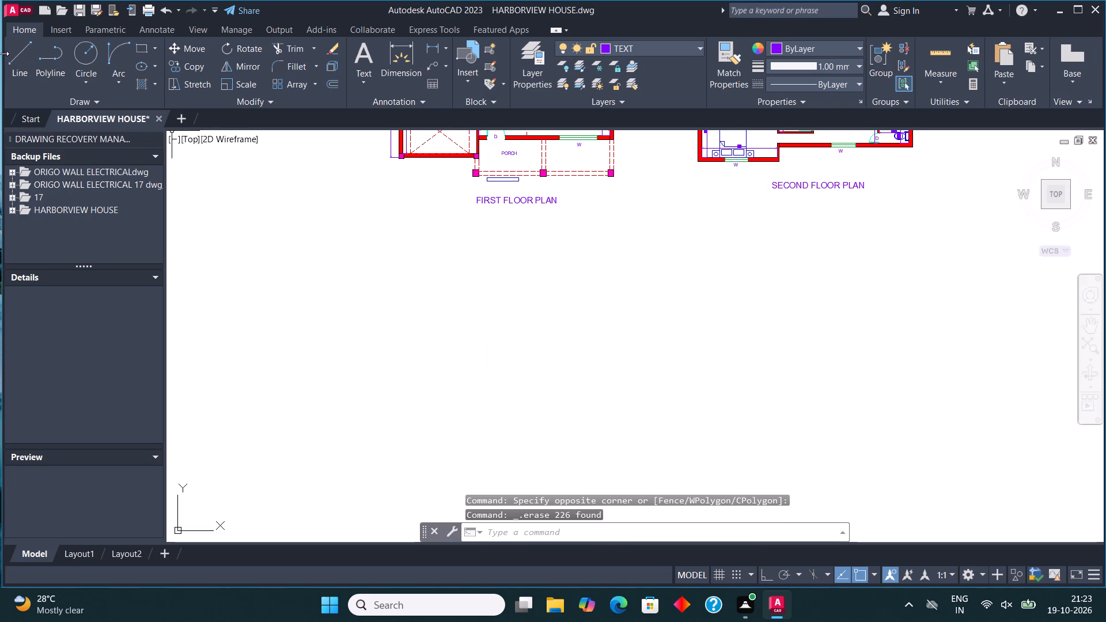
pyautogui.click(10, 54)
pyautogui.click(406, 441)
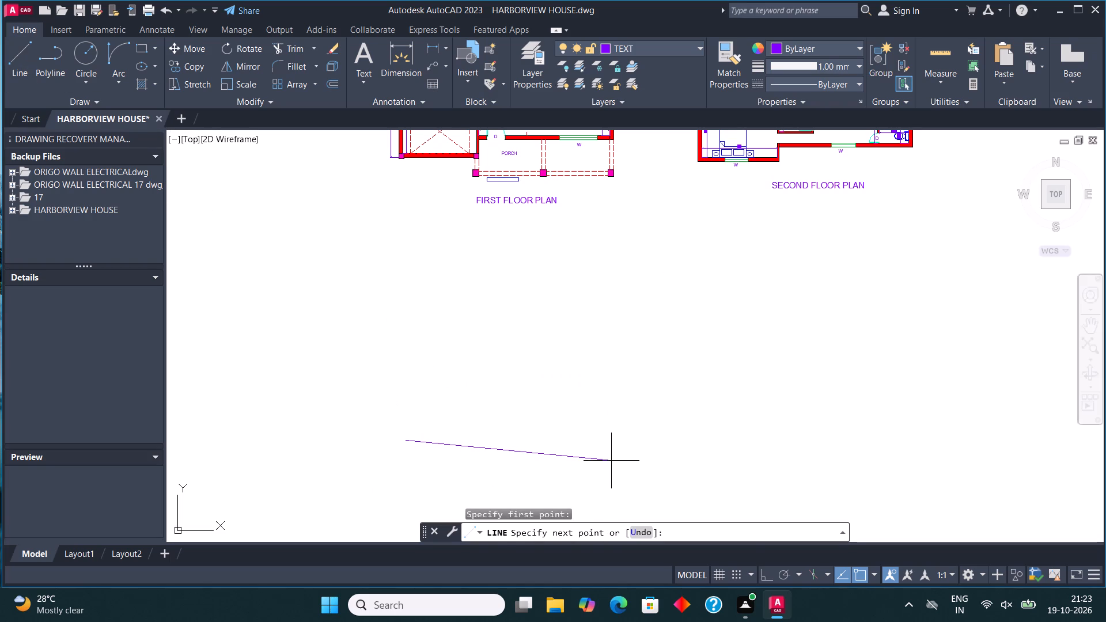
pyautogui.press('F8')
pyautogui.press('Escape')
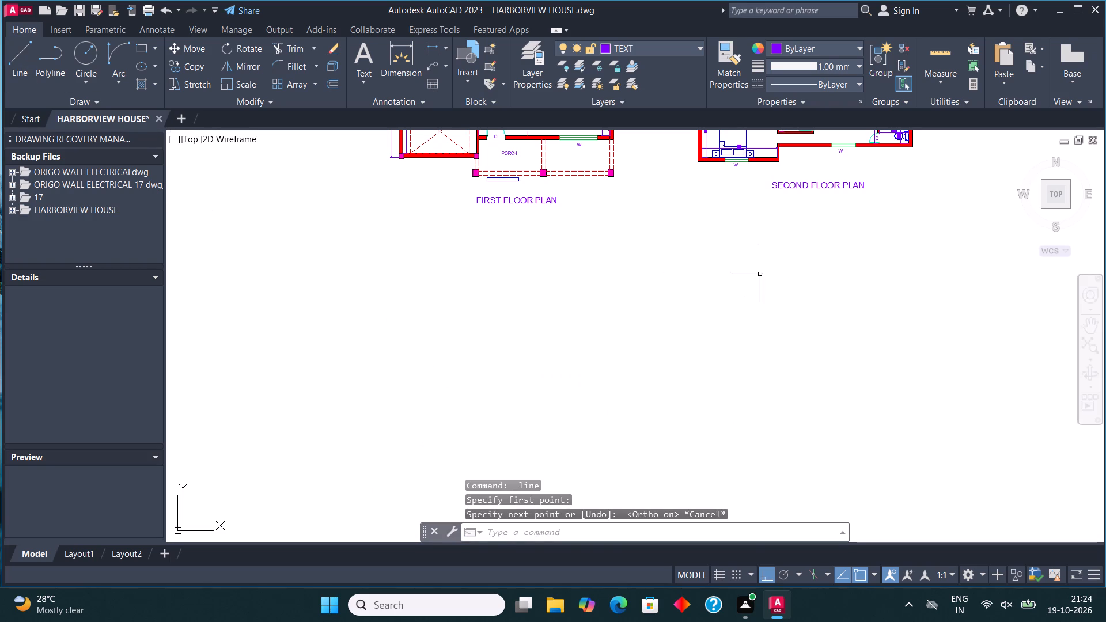
# On layer 0, draw a low closed rectangle with lines, 40' wide, below the first floor plan.
pyautogui.click(664, 48)
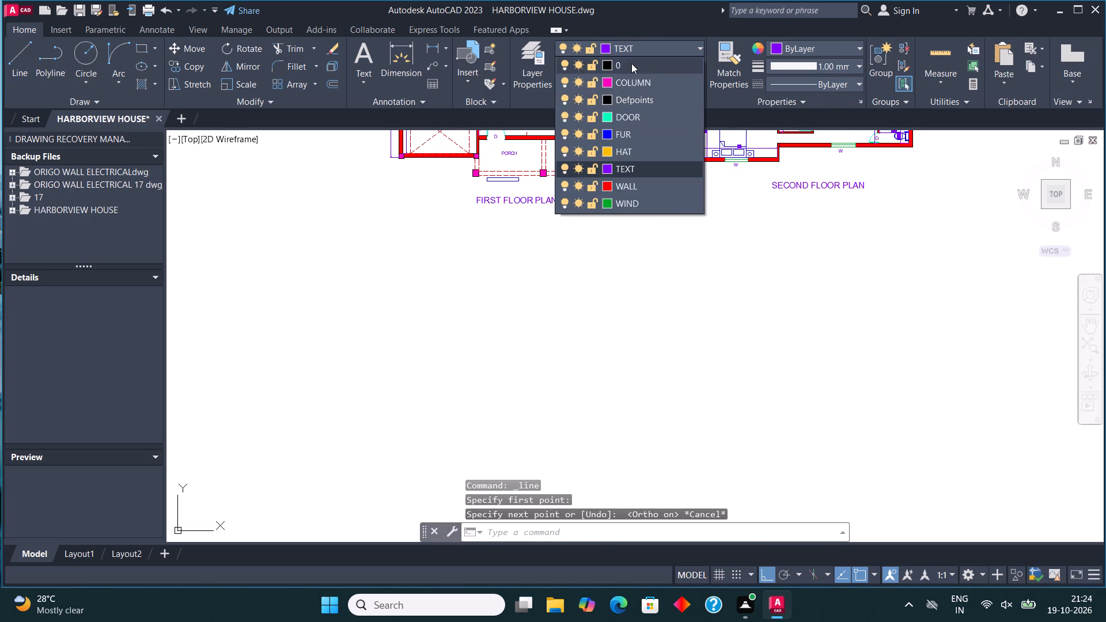
pyautogui.click(632, 63)
pyautogui.click(17, 56)
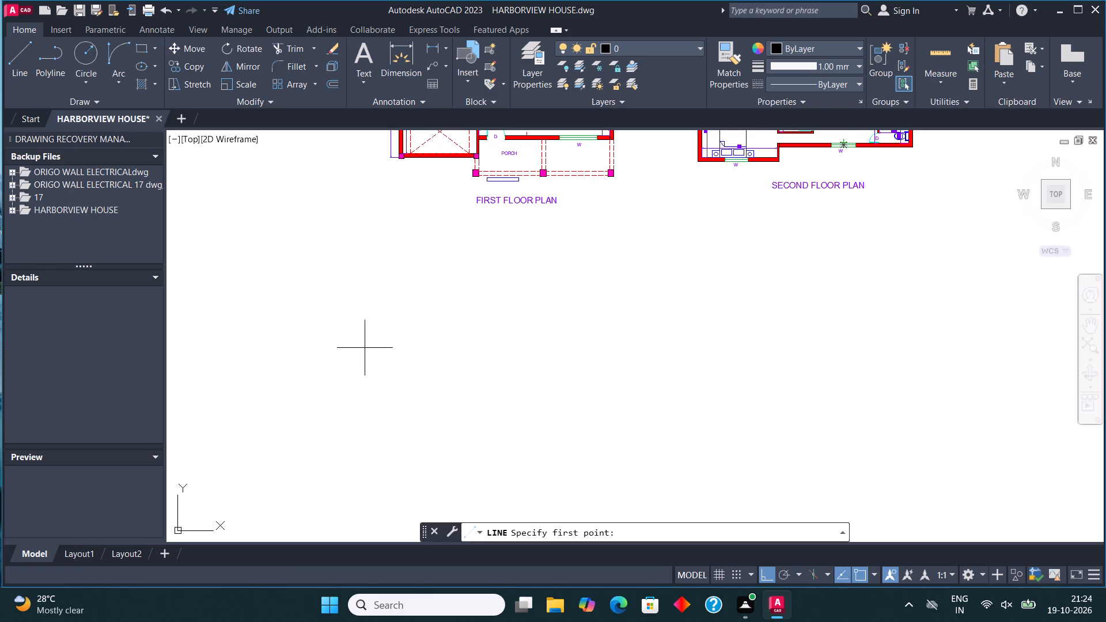
pyautogui.click(407, 439)
pyautogui.write("40'")
pyautogui.press('Return')
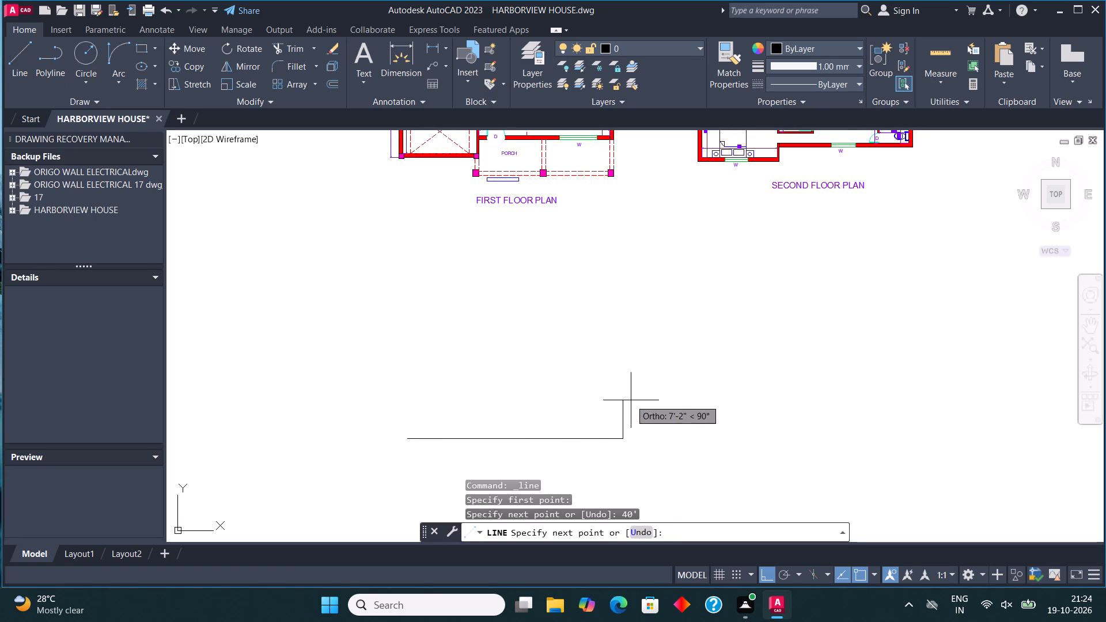
pyautogui.moveTo(631, 424); pyautogui.dragTo(634, 441, button='middle')
pyautogui.scroll(2, 634, 441)
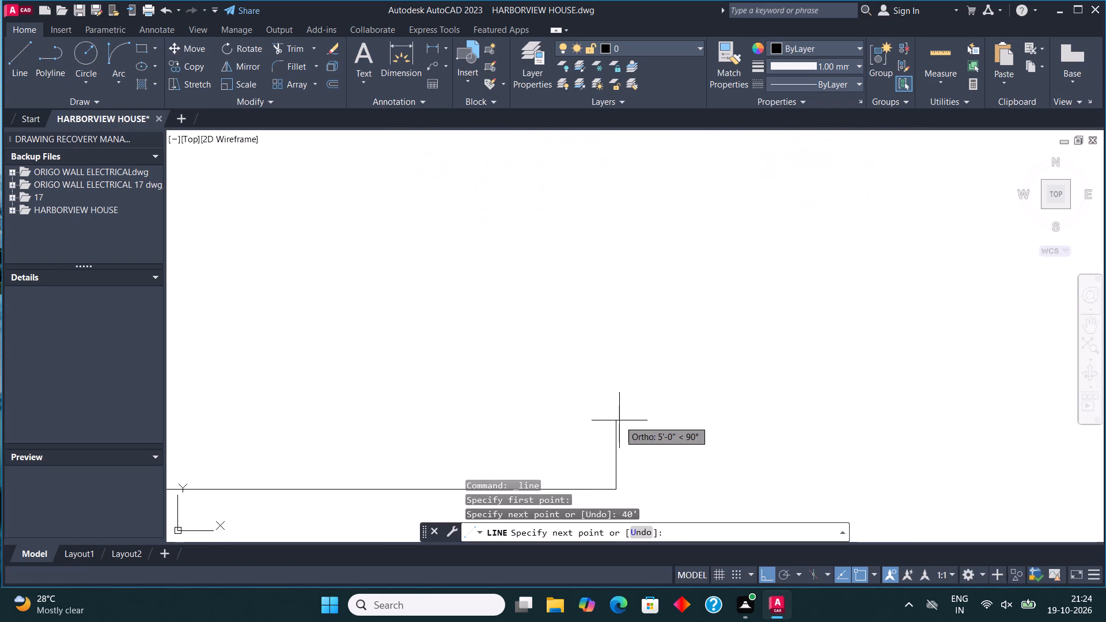
pyautogui.click(611, 339)
pyautogui.scroll(-2, 612, 338)
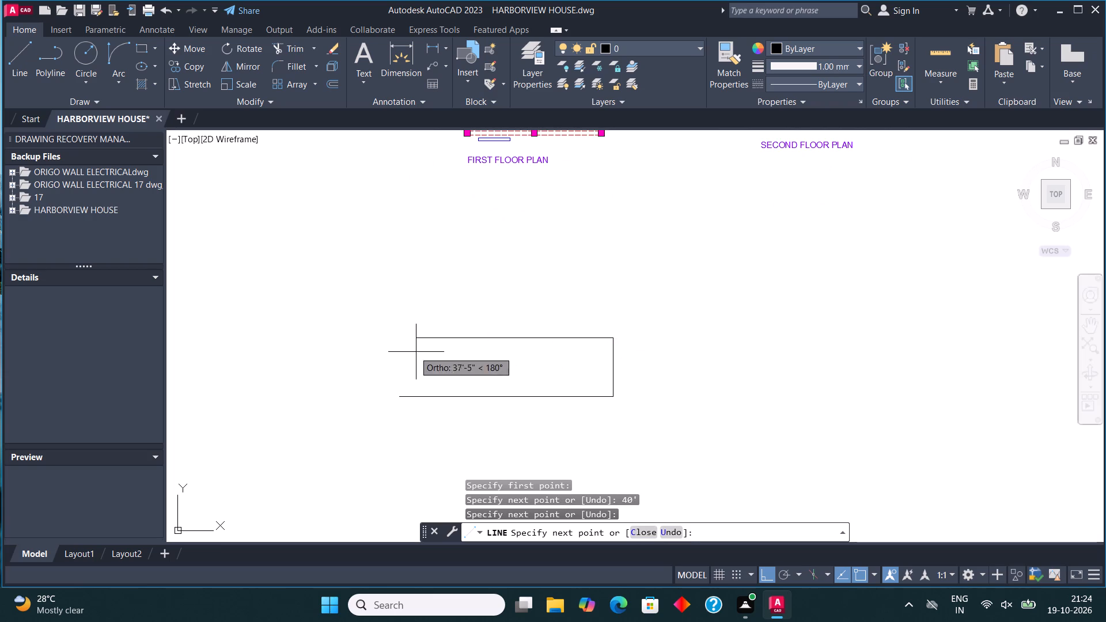
pyautogui.click(401, 356)
pyautogui.click(396, 397)
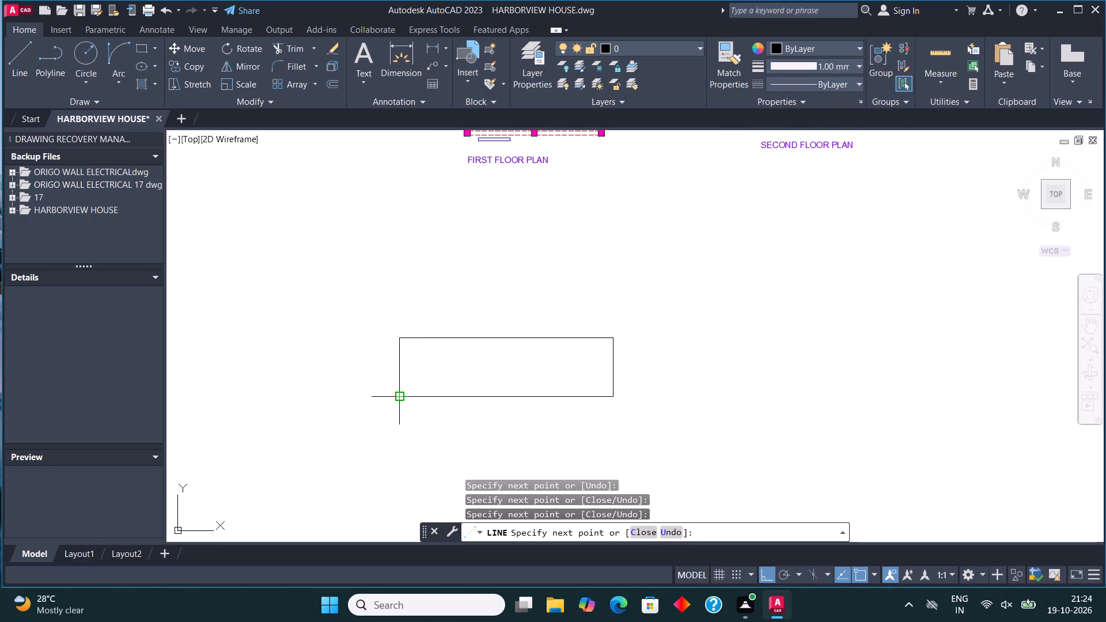
pyautogui.press('Escape')
# Draw a taller rectangle of the same width directly on top of the 40' wide one, sharing its upper edge.
pyautogui.moveTo(536, 301); pyautogui.dragTo(504, 373, button='middle')
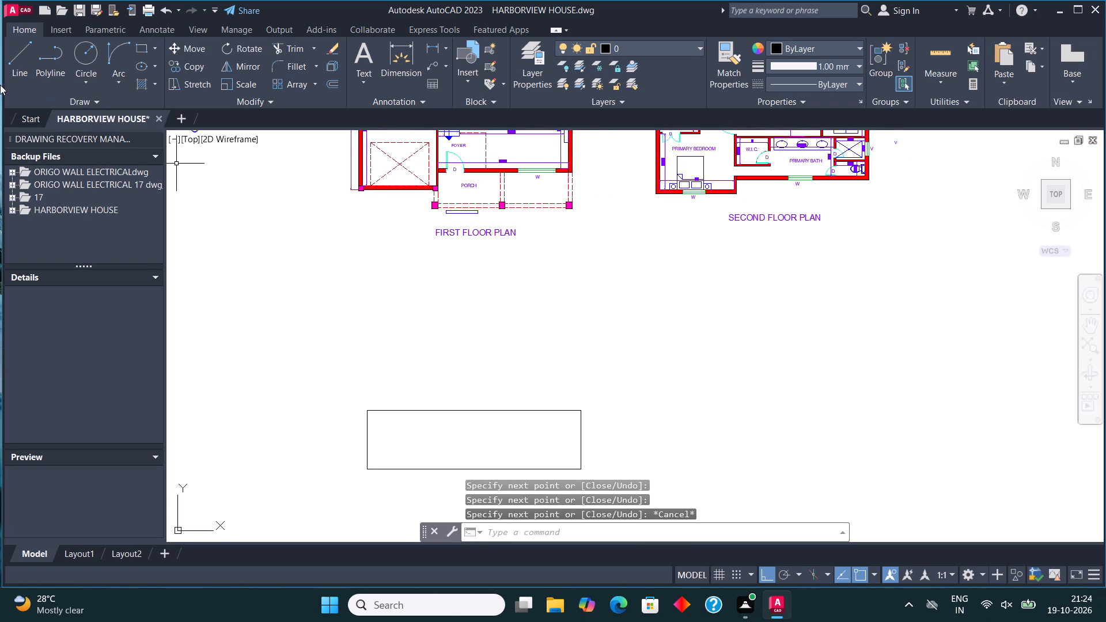
pyautogui.click(20, 60)
pyautogui.click(370, 407)
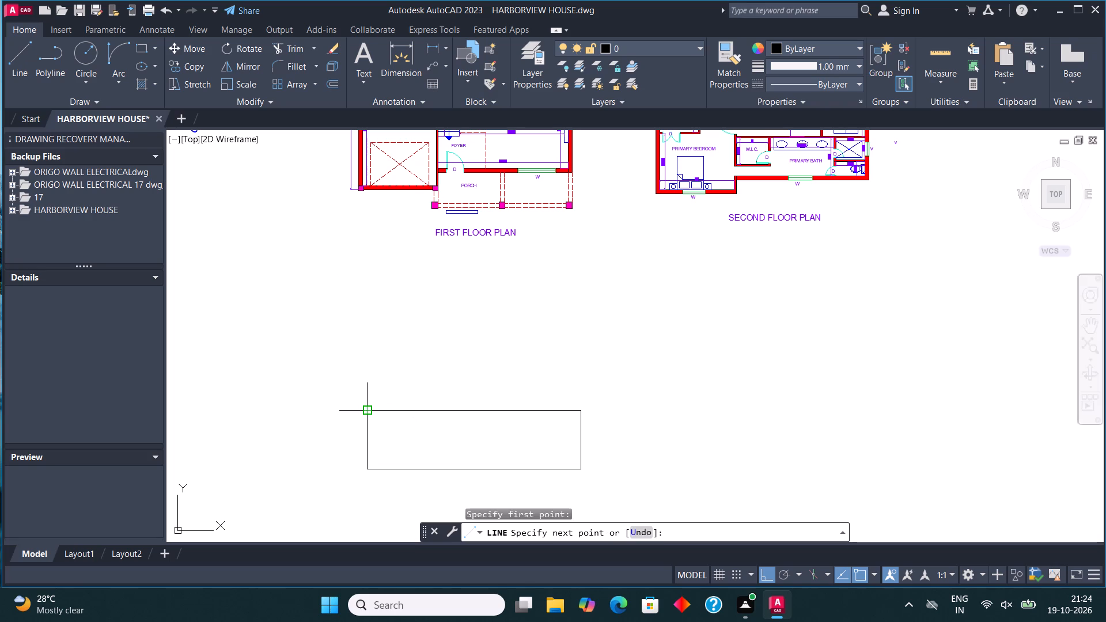
pyautogui.click(388, 276)
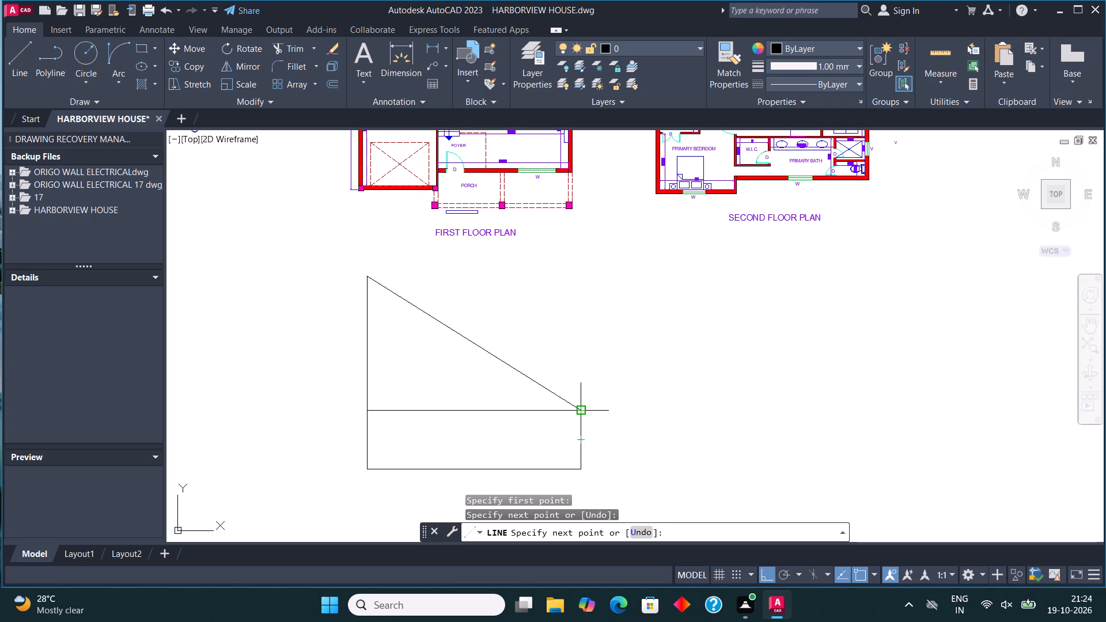
pyautogui.click(574, 346)
pyautogui.click(581, 410)
pyautogui.press('Escape')
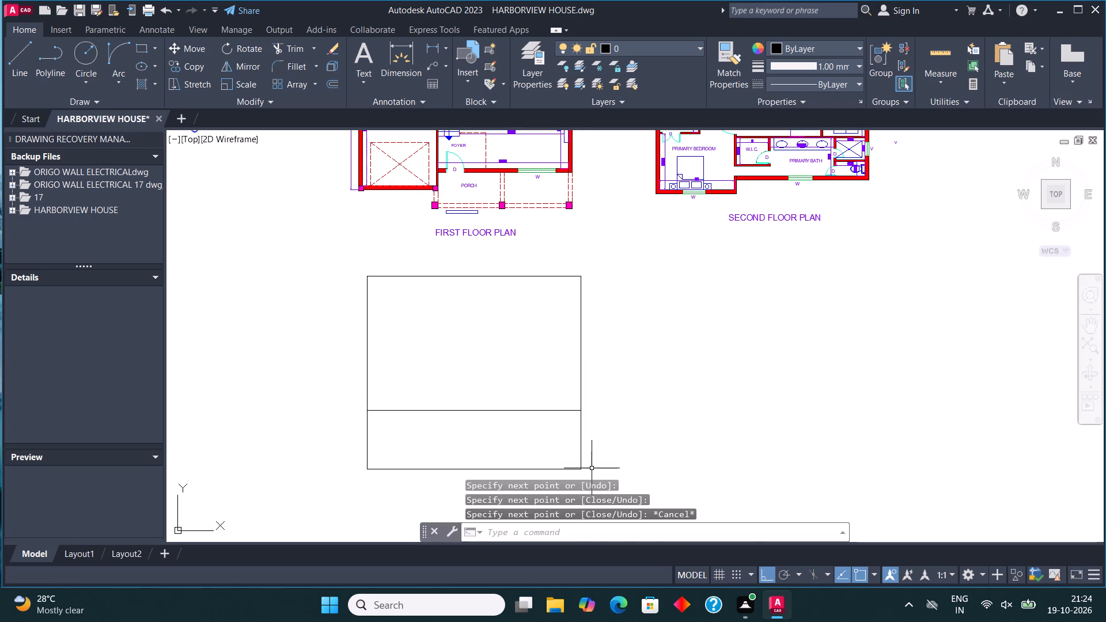
# Move both stacked rectangles of the new elevation straight down, farther below the first floor plan title.
pyautogui.moveTo(585, 477); pyautogui.dragTo(584, 471)
pyautogui.click(544, 371)
pyautogui.moveTo(397, 336); pyautogui.dragTo(390, 319)
pyautogui.click(324, 240)
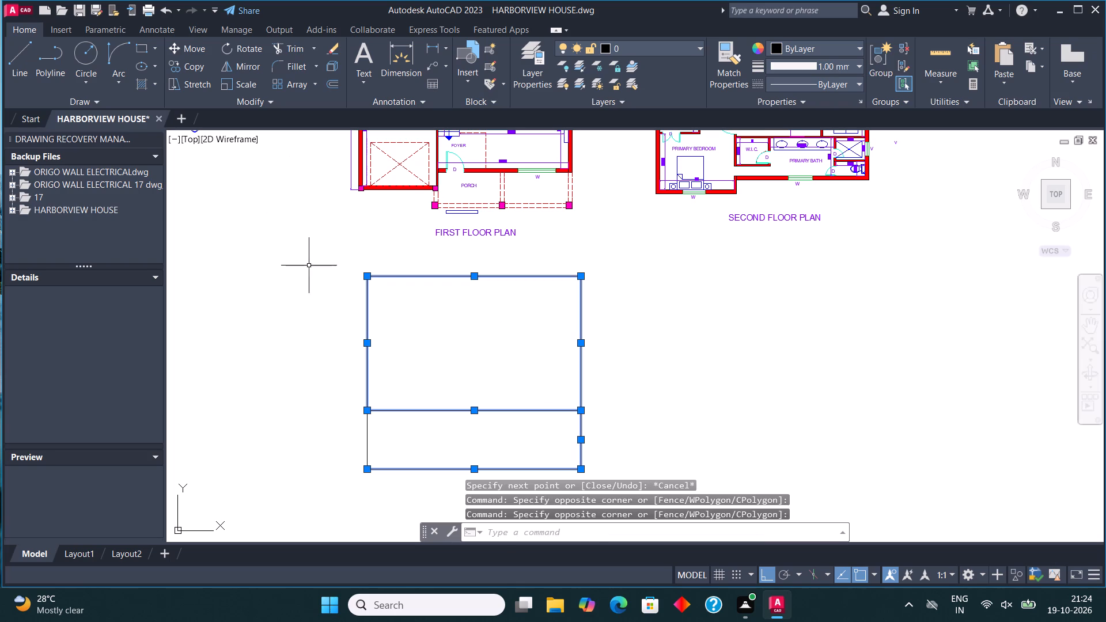
pyautogui.moveTo(376, 443); pyautogui.dragTo(372, 431)
pyautogui.click(324, 366)
pyautogui.click(195, 43)
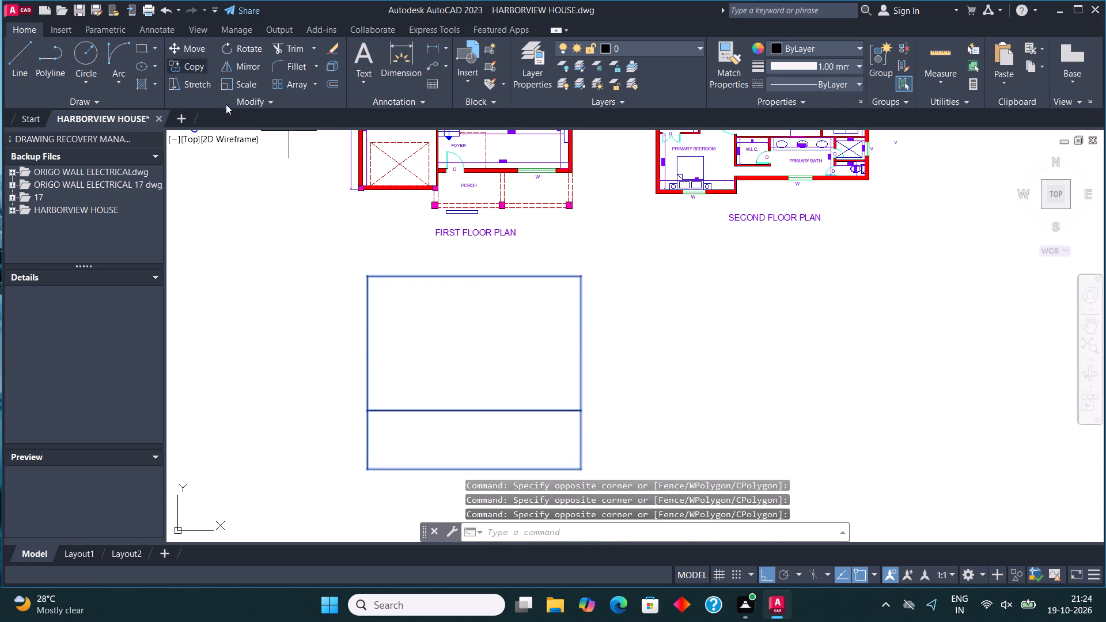
pyautogui.scroll(-1, 488, 342)
pyautogui.scroll(1, 486, 362)
pyautogui.click(486, 362)
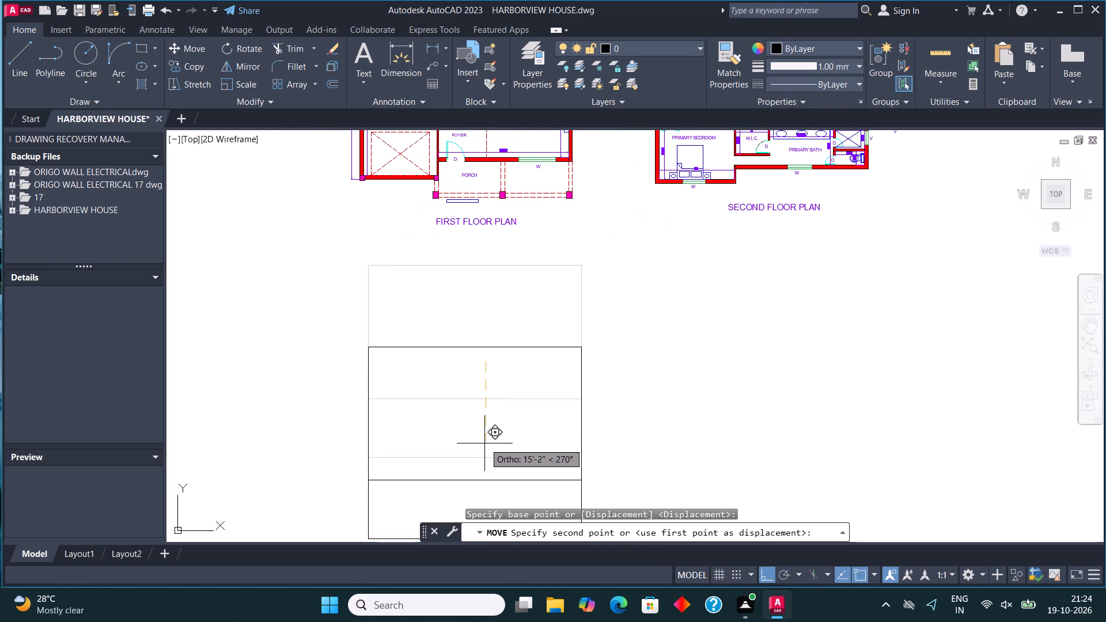
pyautogui.click(484, 453)
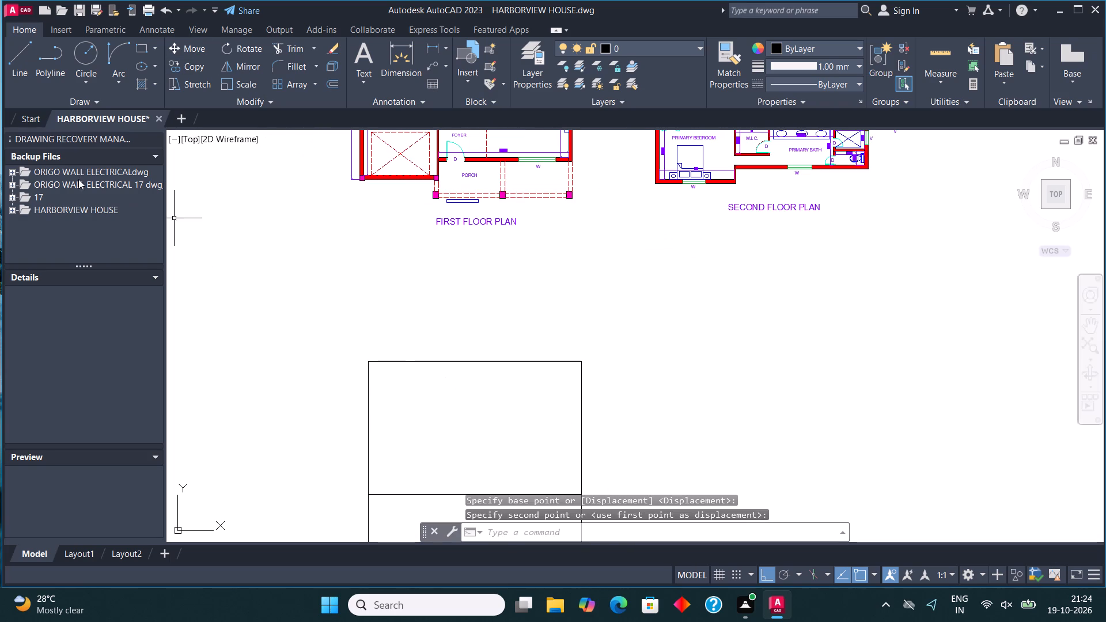
# Draw a vertical centre line up from the upper rectangle's top midpoint and two sloping gable roof lines from its top to both corners.
pyautogui.click(25, 61)
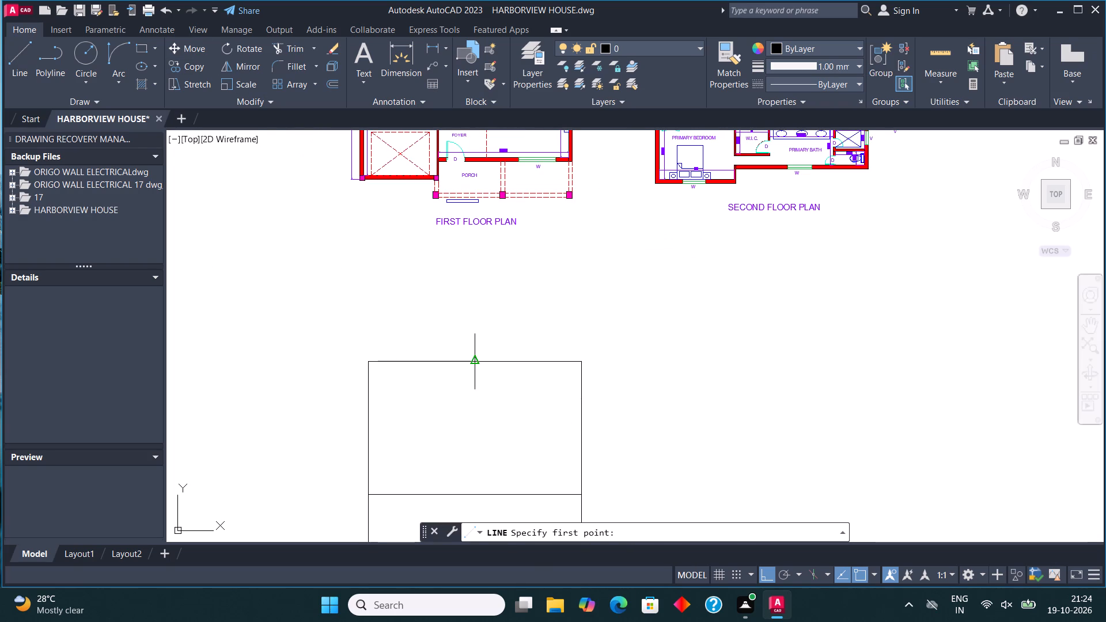
pyautogui.click(472, 363)
pyautogui.click(475, 309)
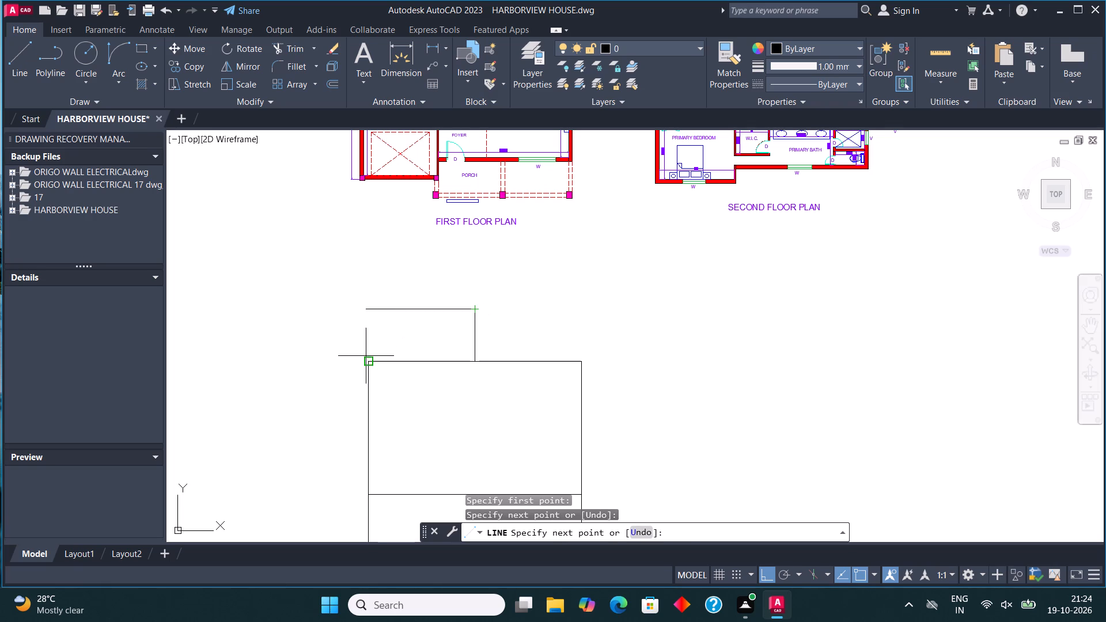
pyautogui.click(366, 358)
pyautogui.click(476, 313)
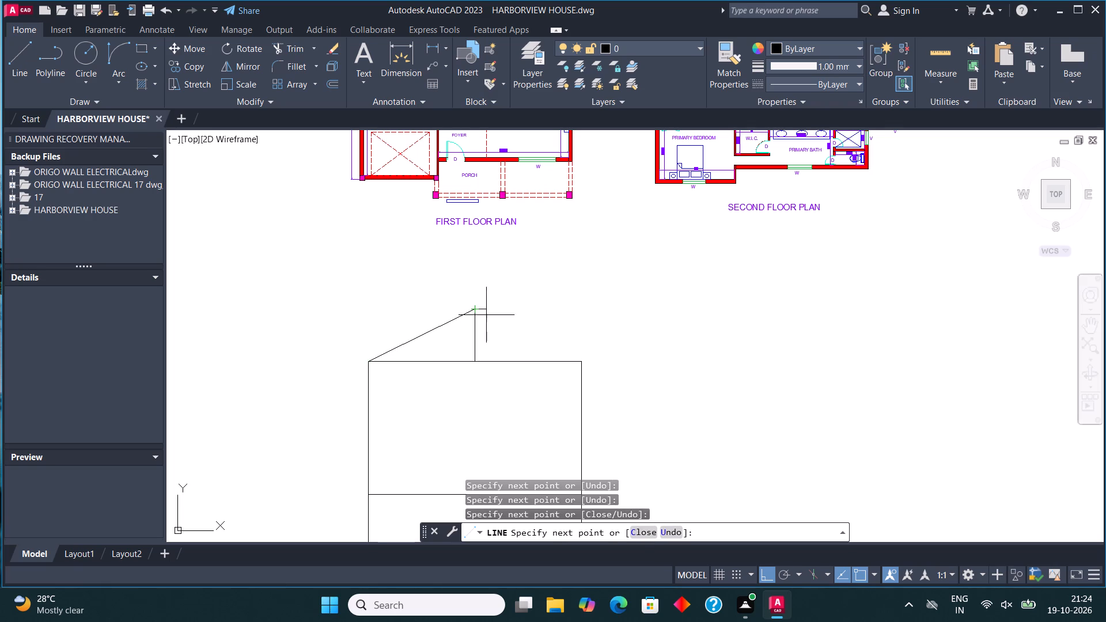
pyautogui.click(584, 363)
pyautogui.press('Escape')
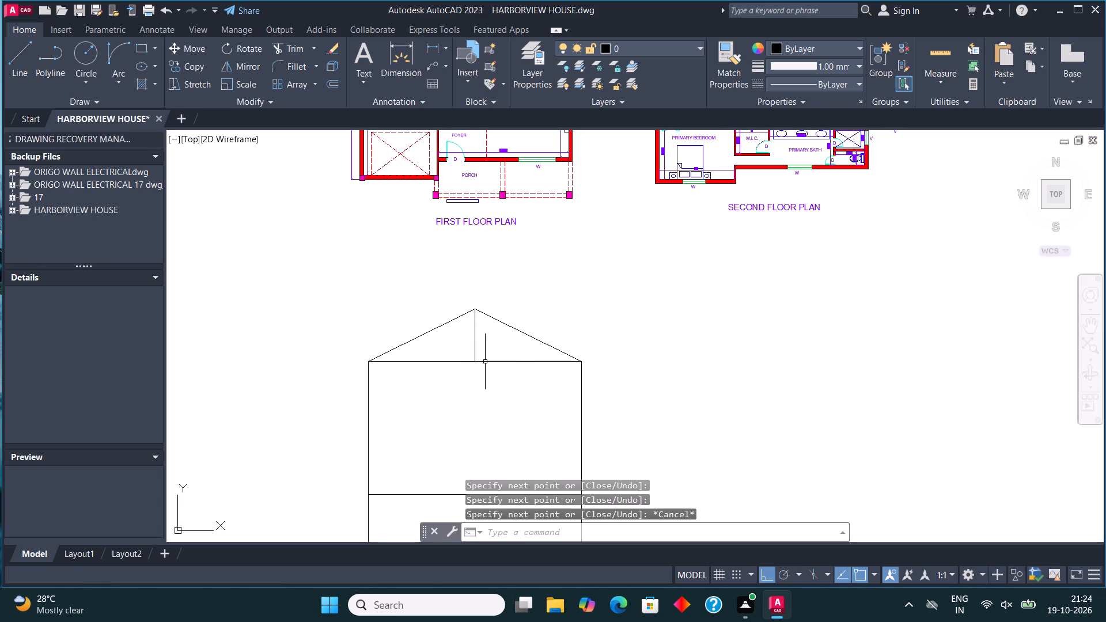
# Draw a left eave overhang line about 4'-3" long from the wall's top-left corner, continuing the roof slope downward with Ortho off.
pyautogui.click(12, 69)
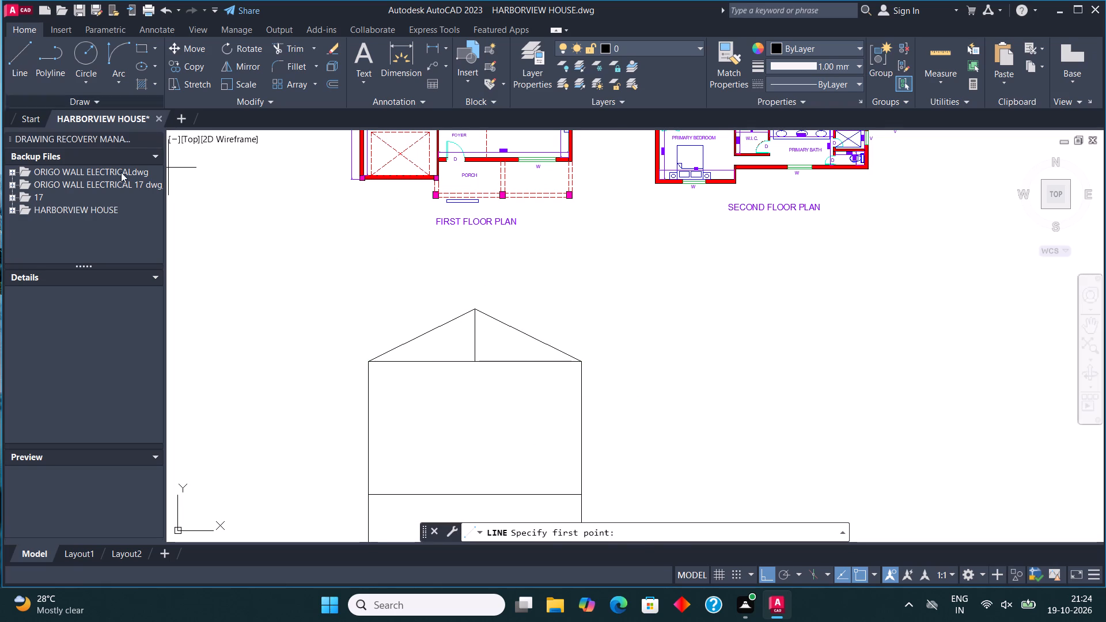
pyautogui.scroll(1, 371, 366)
pyautogui.click(370, 362)
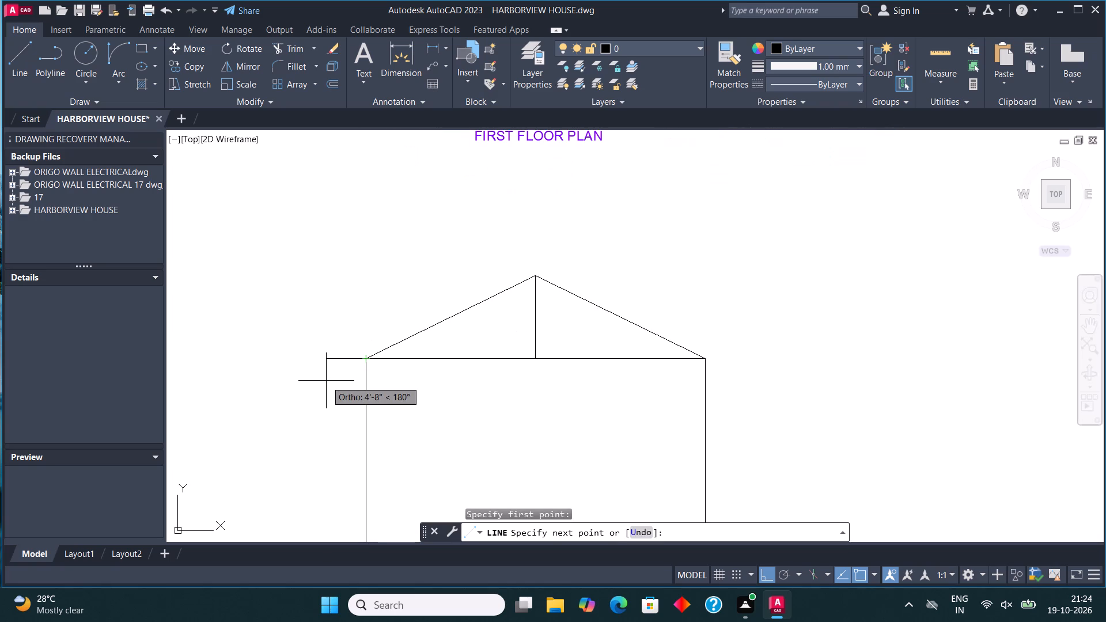
pyautogui.press('F8')
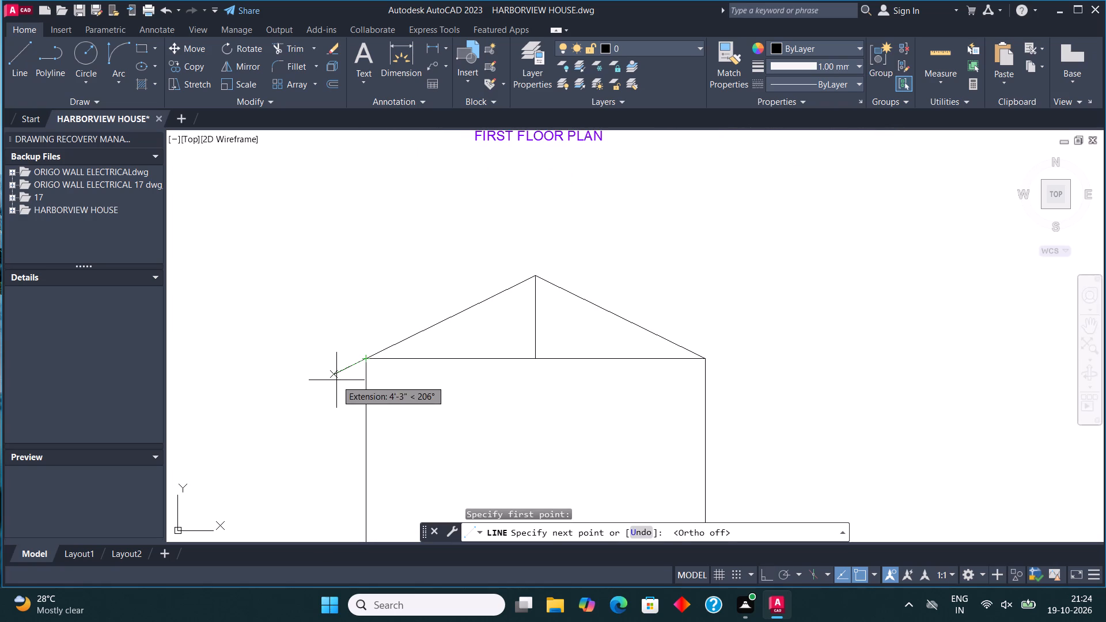
pyautogui.click(337, 380)
pyautogui.press('Escape')
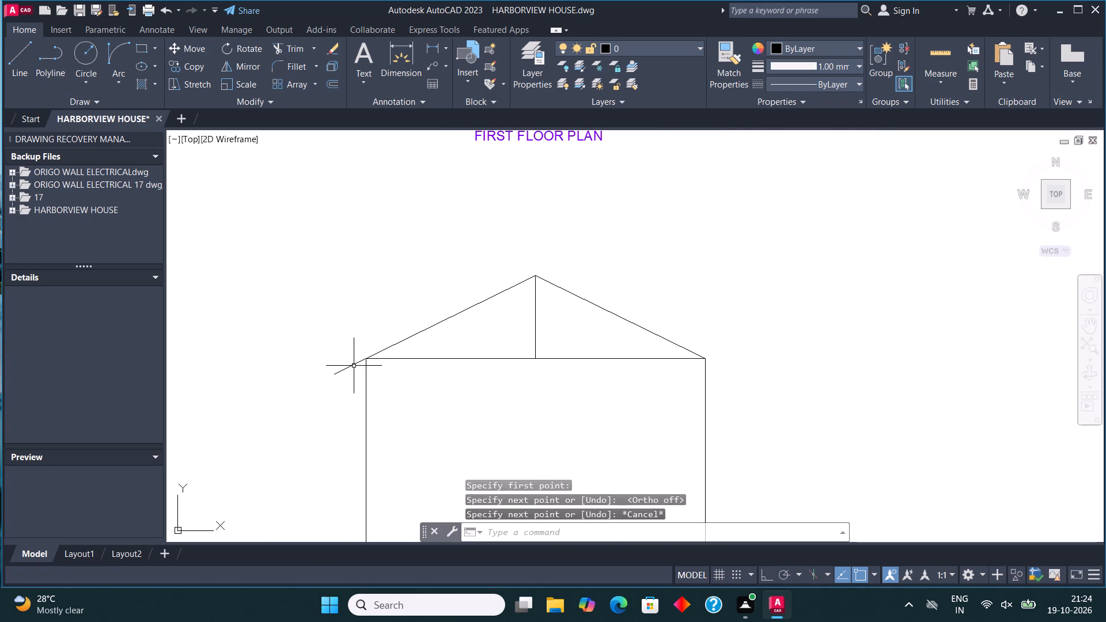
# Mirror the left overhang line about the gable's vertical centre line to the right side, keeping the original.
pyautogui.click(354, 365)
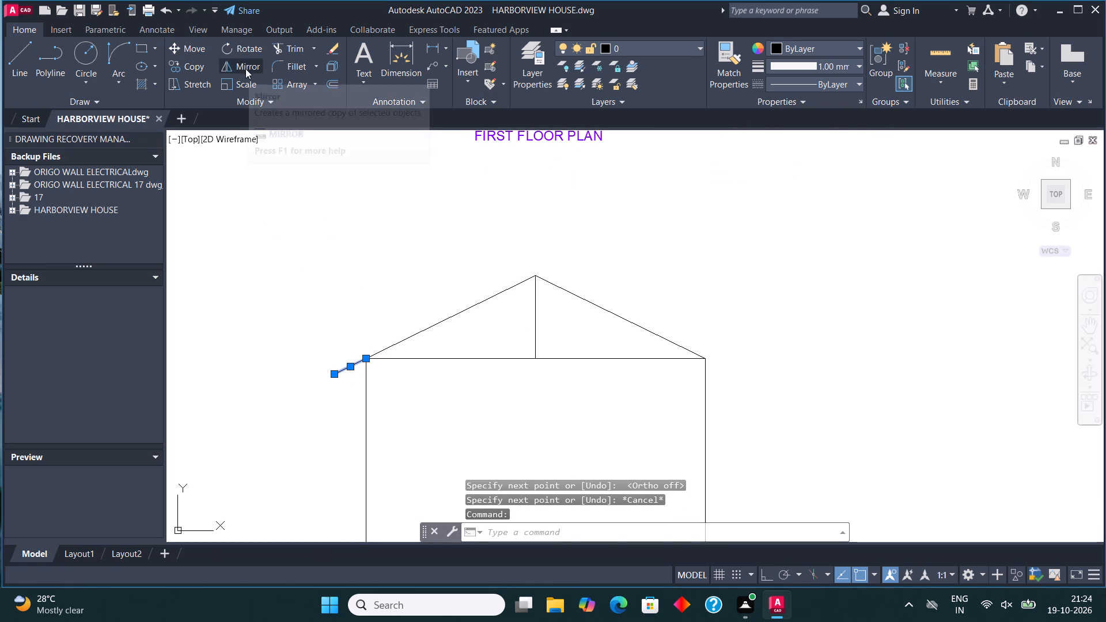
pyautogui.click(245, 69)
pyautogui.click(538, 356)
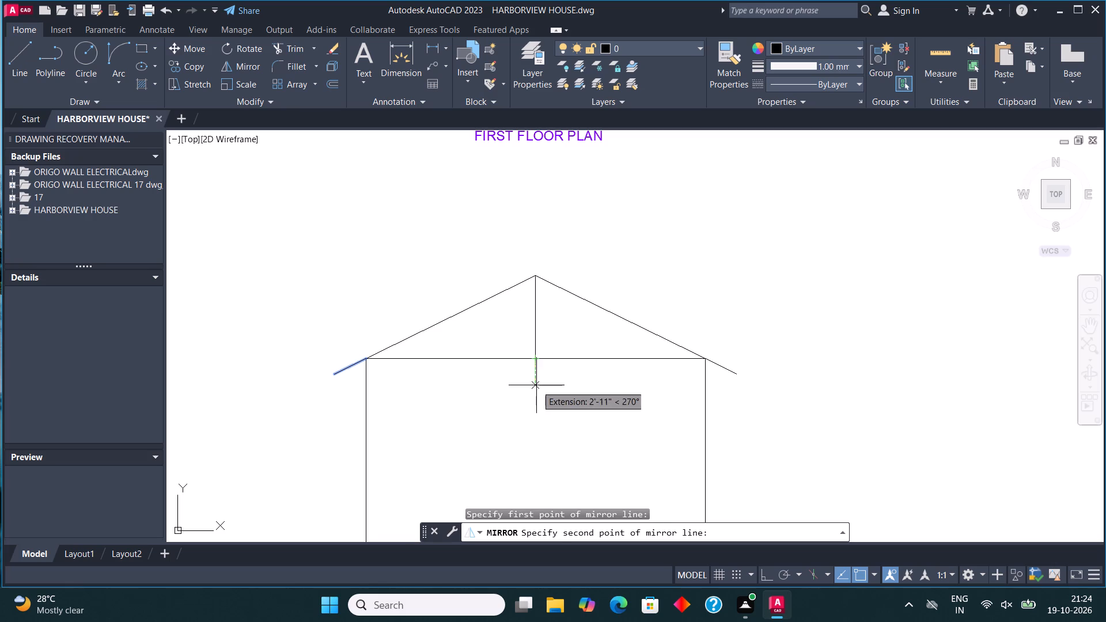
pyautogui.click(535, 400)
pyautogui.click(665, 534)
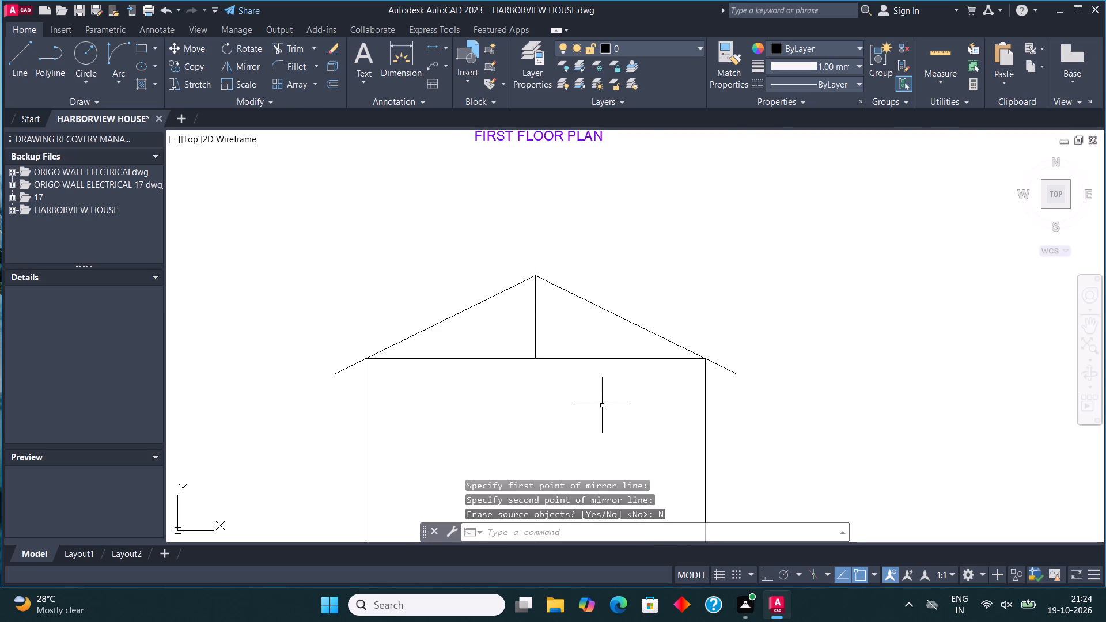
# Offset both gable roof slopes and both eave overhang lines outward by 1".
pyautogui.scroll(-1, 595, 395)
pyautogui.moveTo(589, 395); pyautogui.dragTo(565, 399, button='middle')
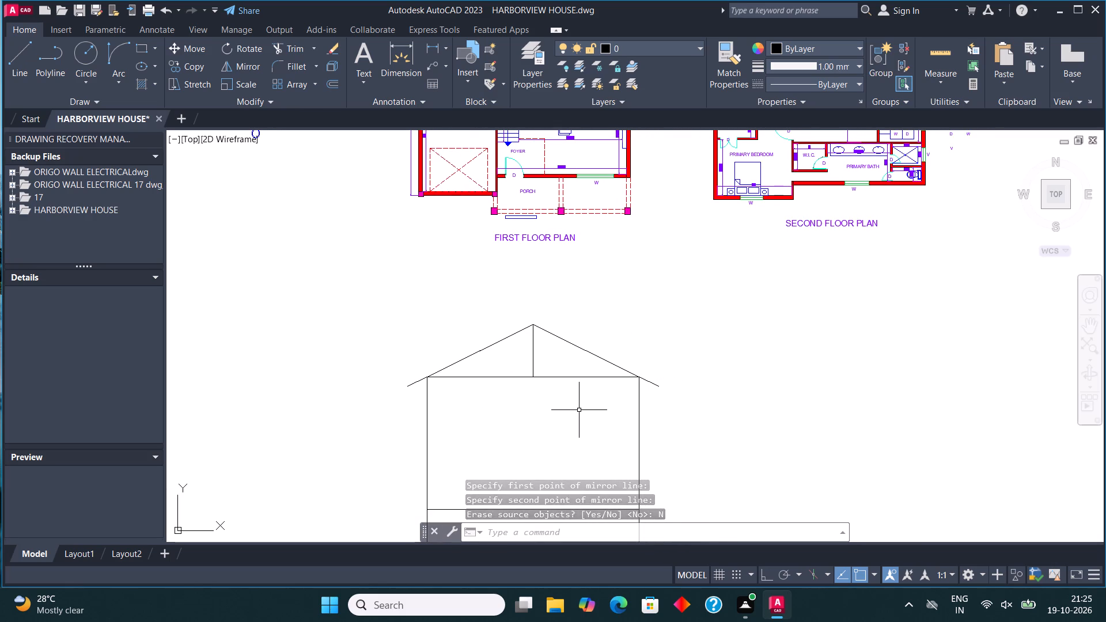
pyautogui.scroll(3, 537, 344)
pyautogui.moveTo(457, 347); pyautogui.dragTo(453, 339)
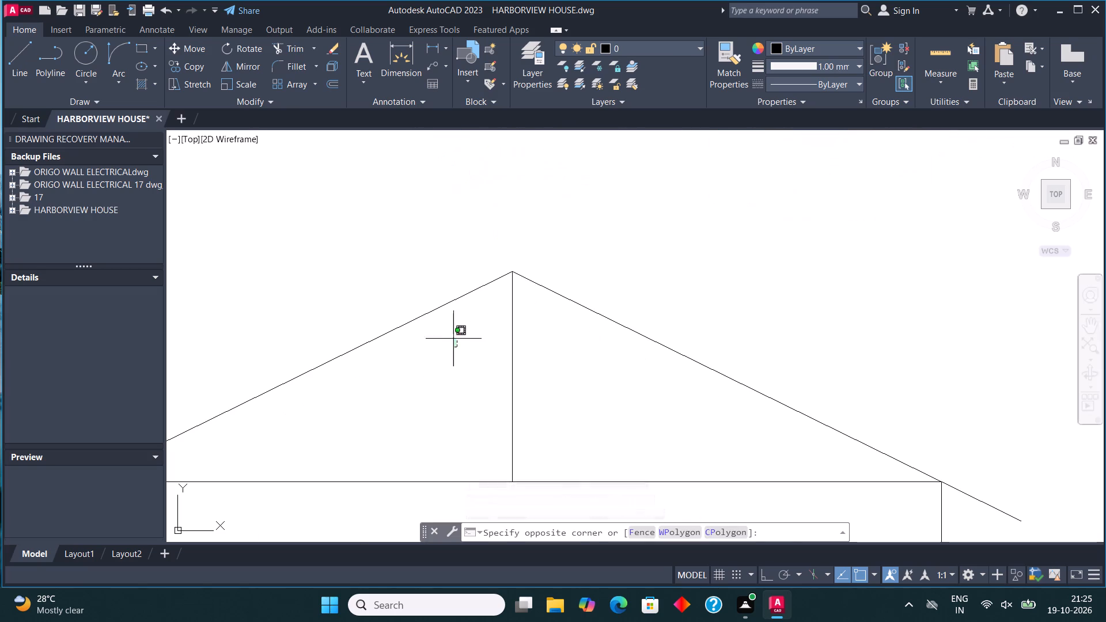
pyautogui.click(426, 291)
pyautogui.scroll(-1, 424, 302)
pyautogui.click(332, 86)
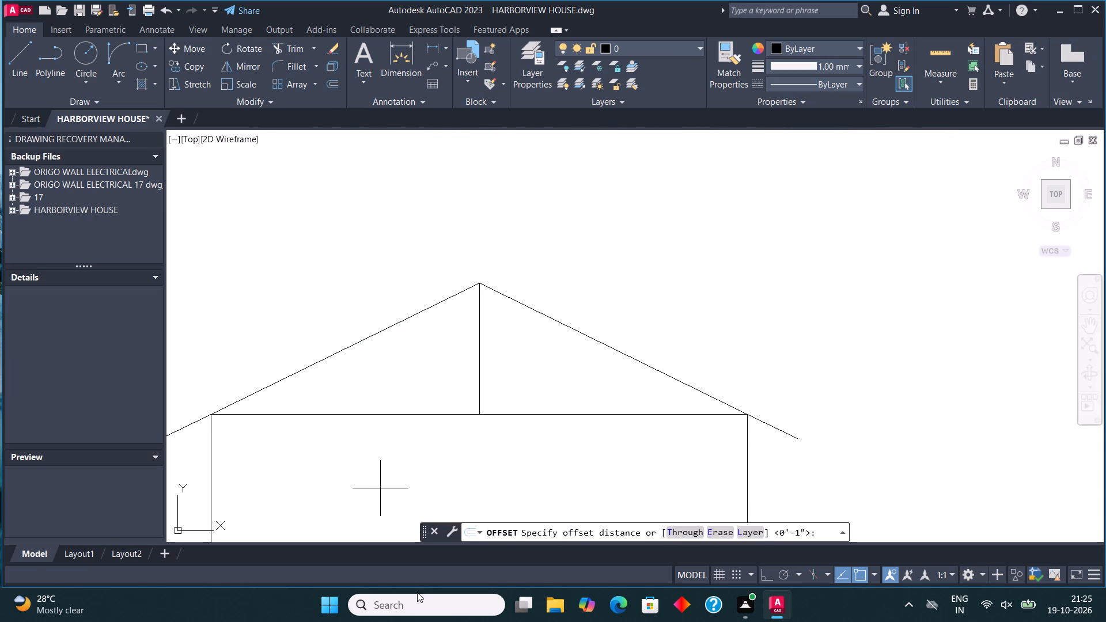
pyautogui.scroll(-2, 535, 458)
pyautogui.scroll(2, 449, 422)
pyautogui.click(449, 420)
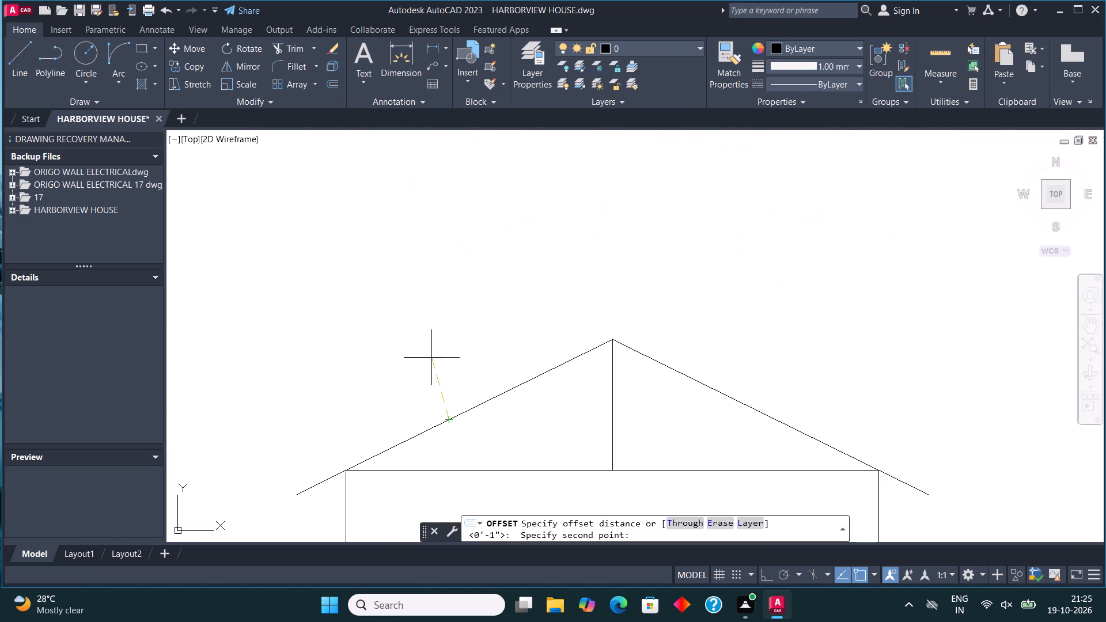
pyautogui.press('4')
pyautogui.press('BackSpace')
pyautogui.write('1"')
pyautogui.press('Return')
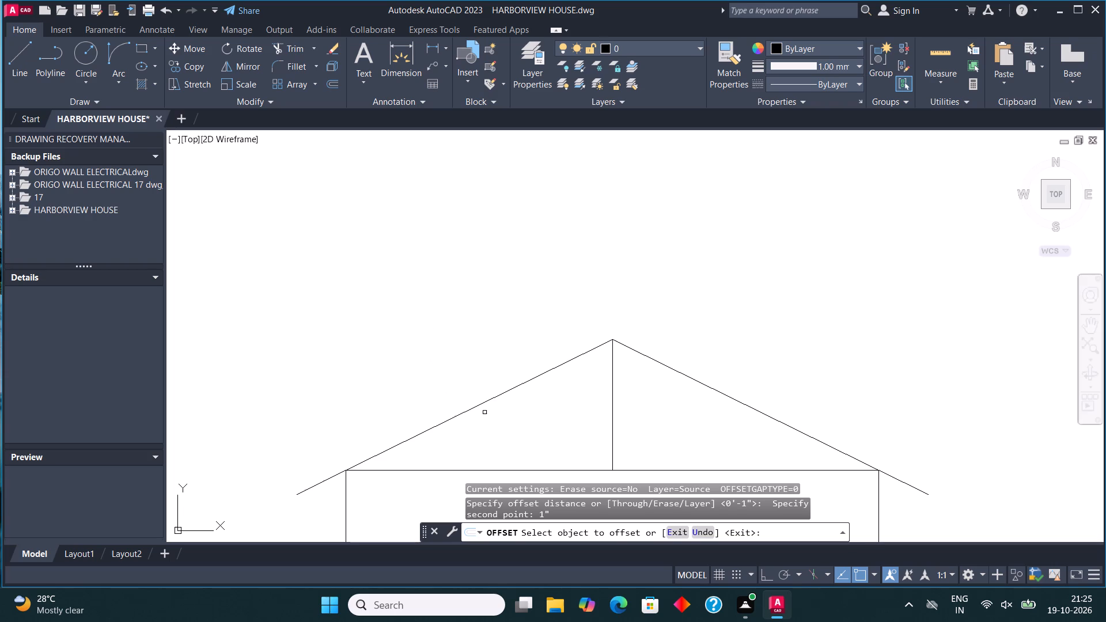
pyautogui.click(483, 403)
pyautogui.click(482, 384)
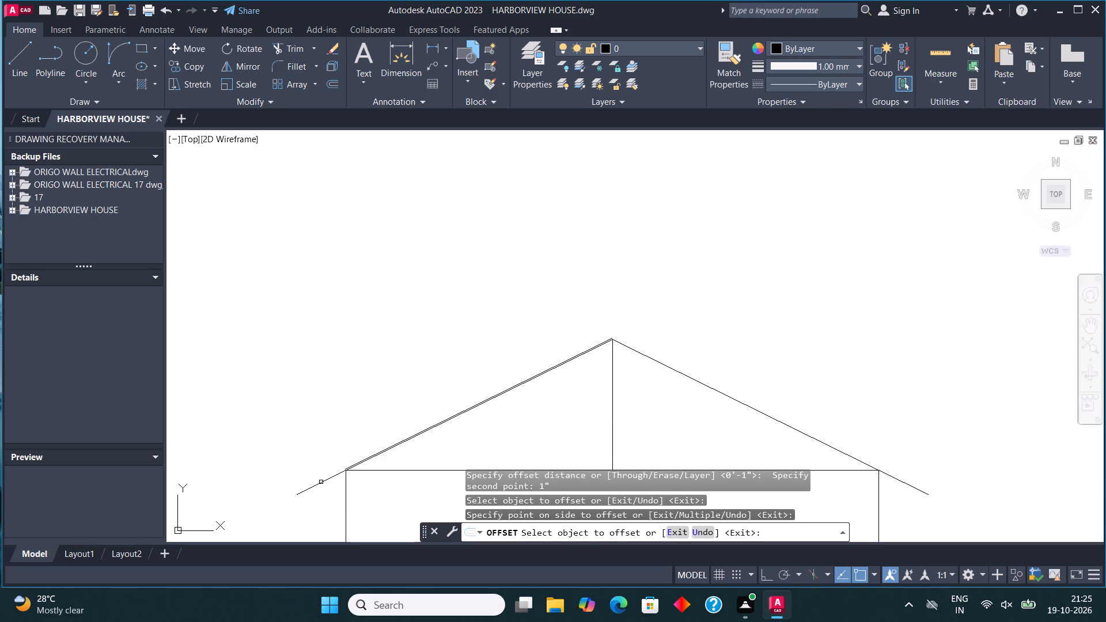
pyautogui.click(321, 482)
pyautogui.click(321, 467)
pyautogui.click(755, 408)
pyautogui.click(767, 381)
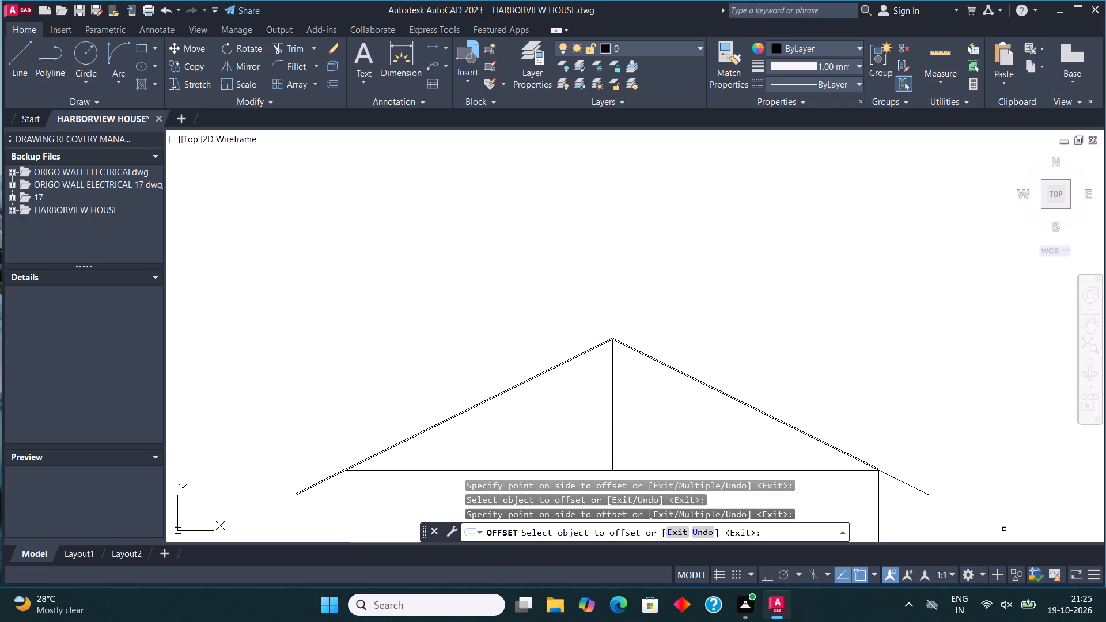
pyautogui.click(915, 488)
pyautogui.click(914, 451)
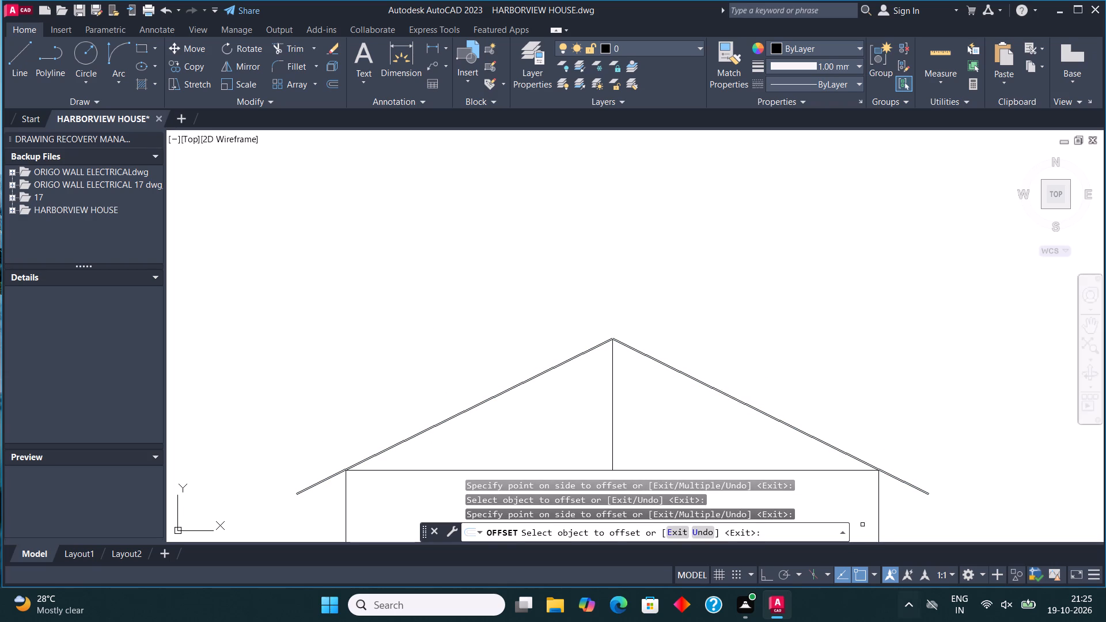
# Offset the new outer lines of both roof slopes and both overhangs outward again by the same 1" distance.
pyautogui.scroll(2, 521, 383)
pyautogui.click(520, 383)
pyautogui.click(515, 355)
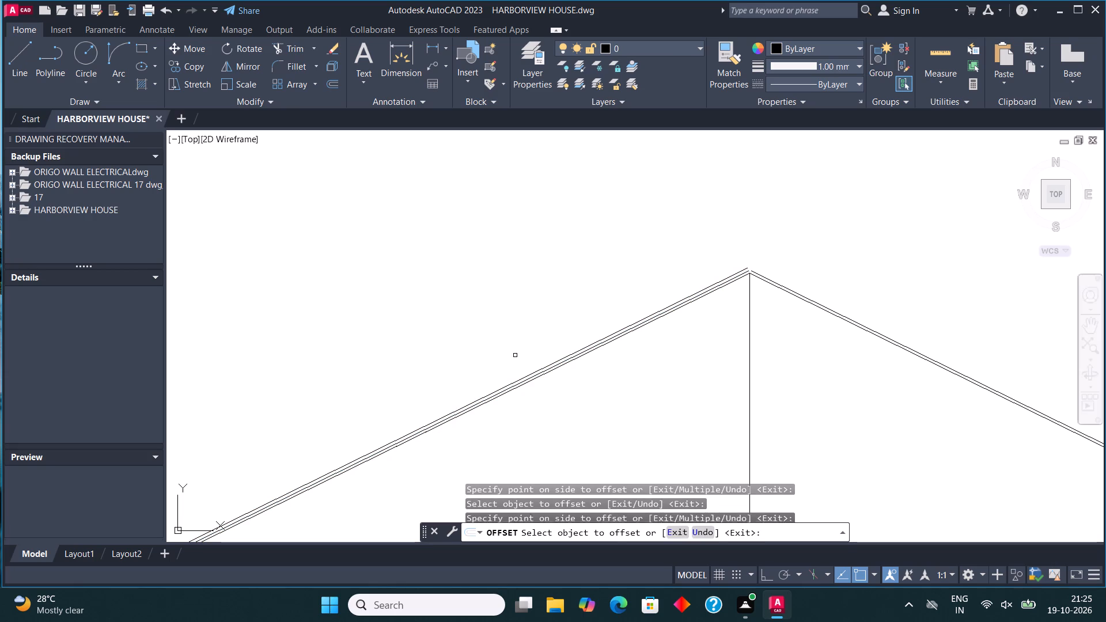
pyautogui.click(822, 307)
pyautogui.click(843, 269)
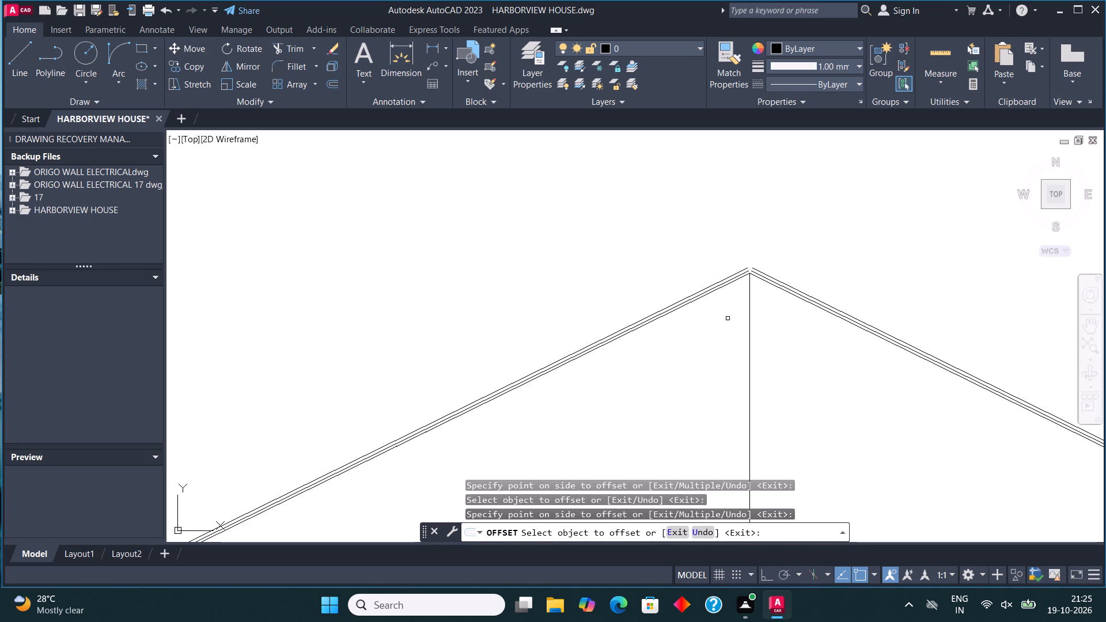
pyautogui.scroll(-3, 635, 354)
pyautogui.scroll(3, 506, 414)
pyautogui.click(421, 434)
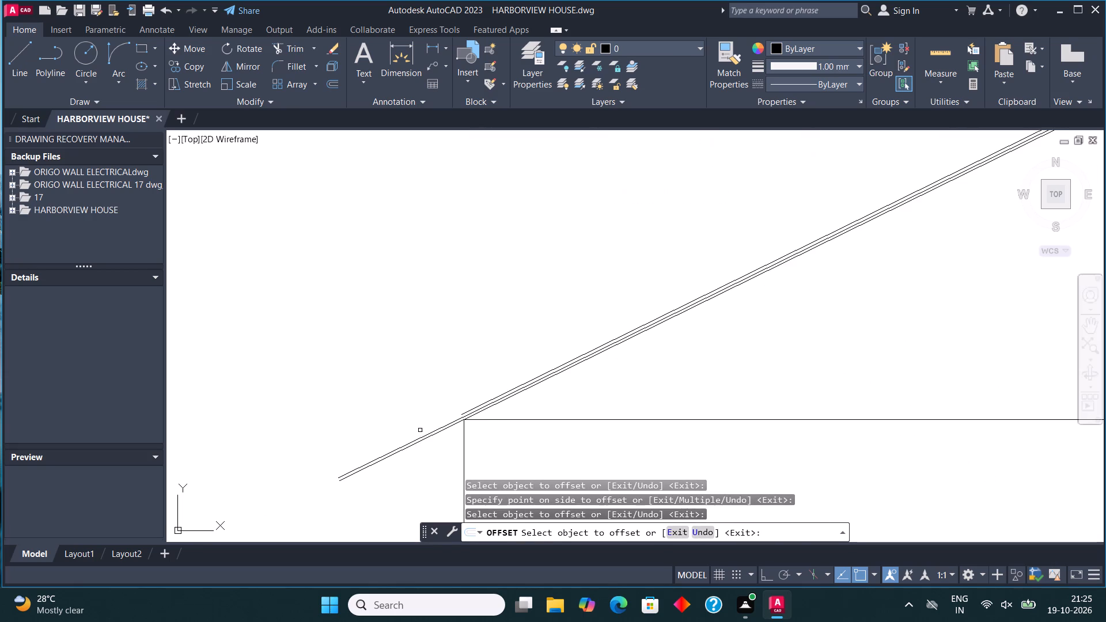
pyautogui.click(419, 439)
pyautogui.click(421, 417)
pyautogui.scroll(-2, 563, 407)
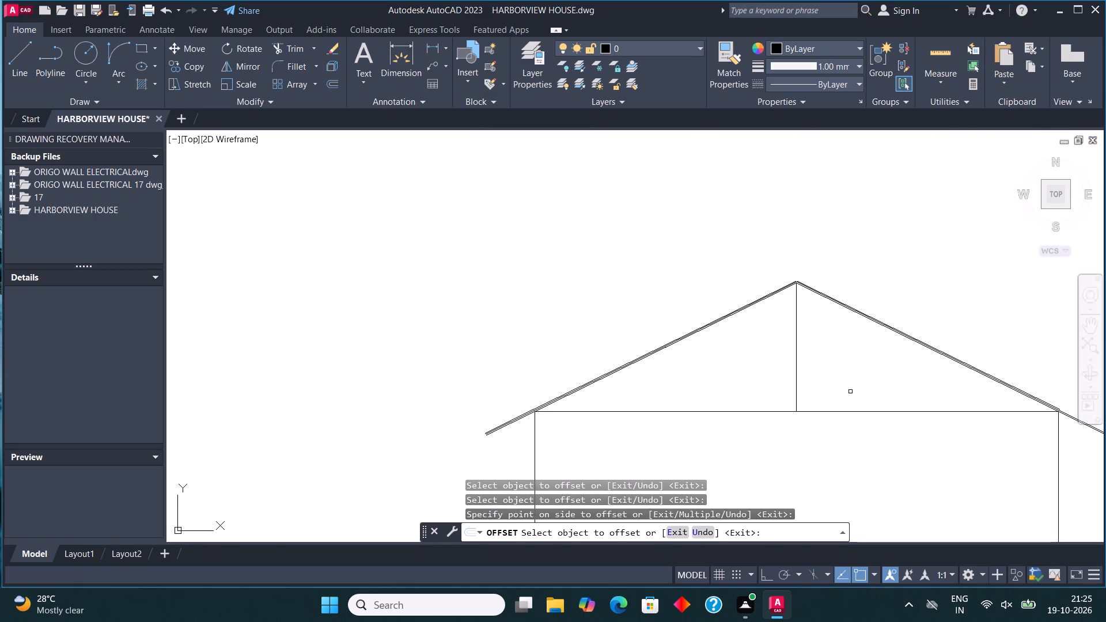
pyautogui.scroll(-3, 723, 412)
pyautogui.scroll(2, 891, 425)
pyautogui.scroll(2, 722, 415)
pyautogui.click(726, 400)
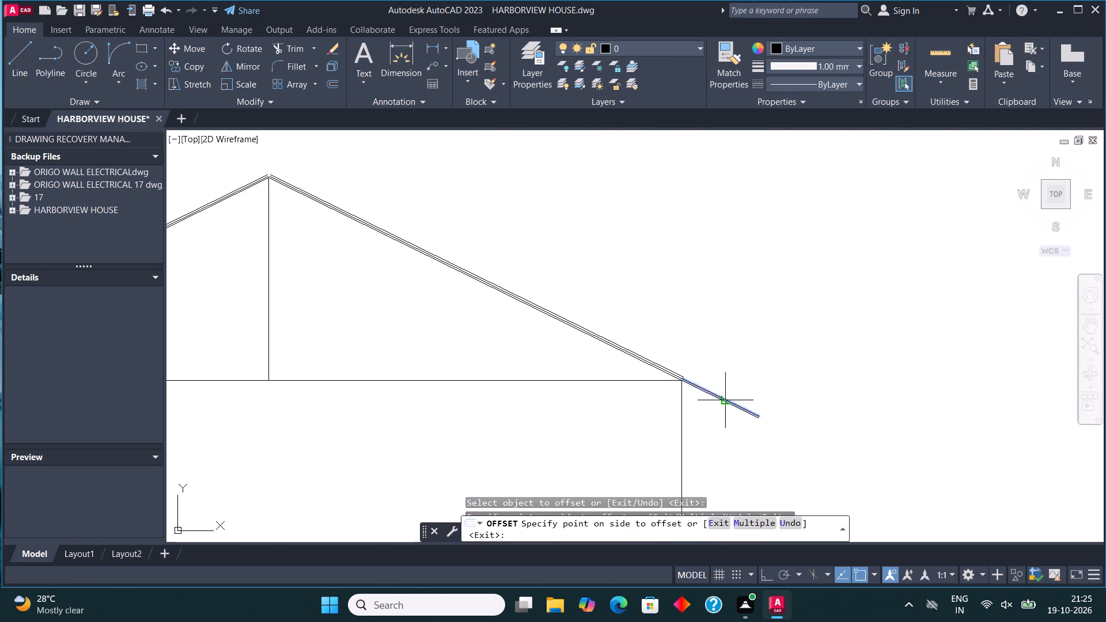
pyautogui.click(756, 375)
pyautogui.scroll(-2, 753, 406)
pyautogui.scroll(5, 565, 310)
pyautogui.press('Escape')
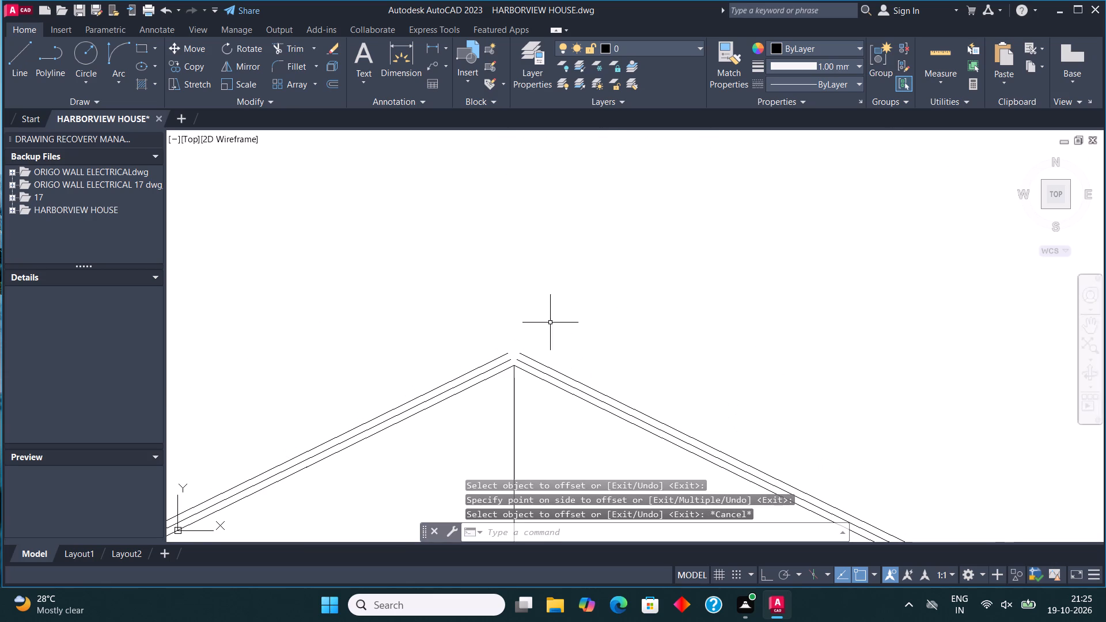
pyautogui.press('Escape')
# Fillet the outermost and the middle pairs of roof slope lines so each pair meets at the ridge.
pyautogui.click(302, 65)
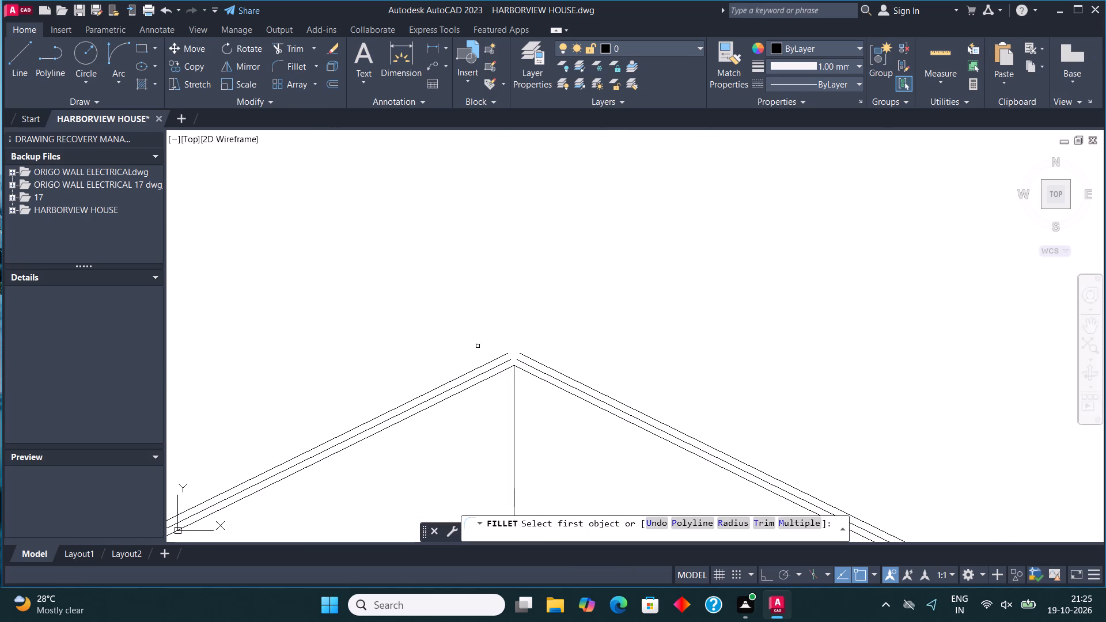
pyautogui.click(488, 362)
pyautogui.click(521, 356)
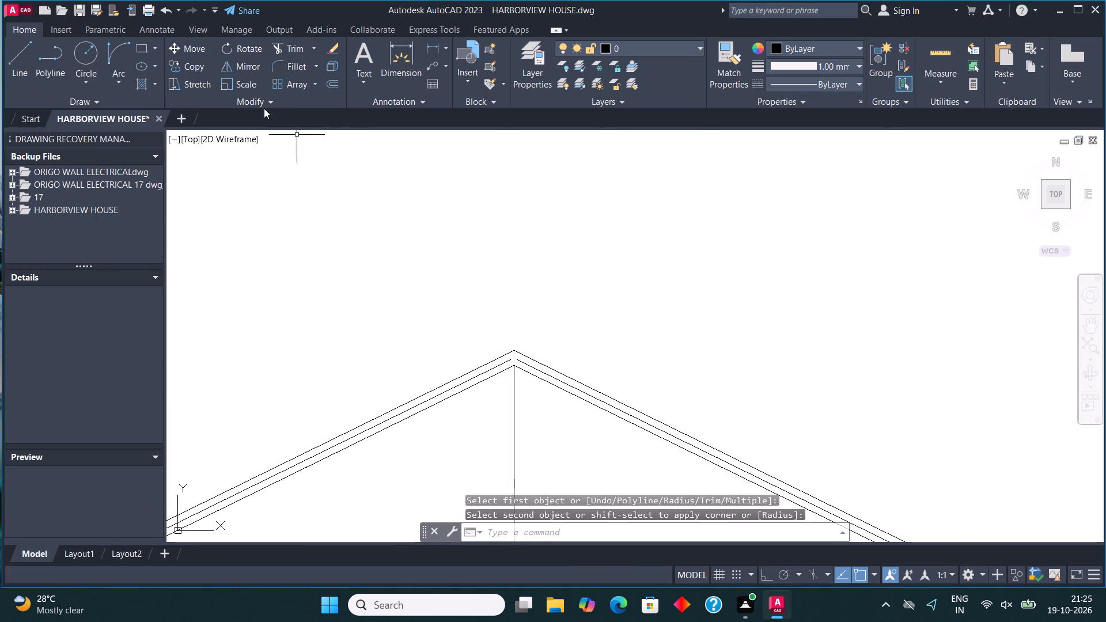
pyautogui.click(297, 71)
pyautogui.click(491, 369)
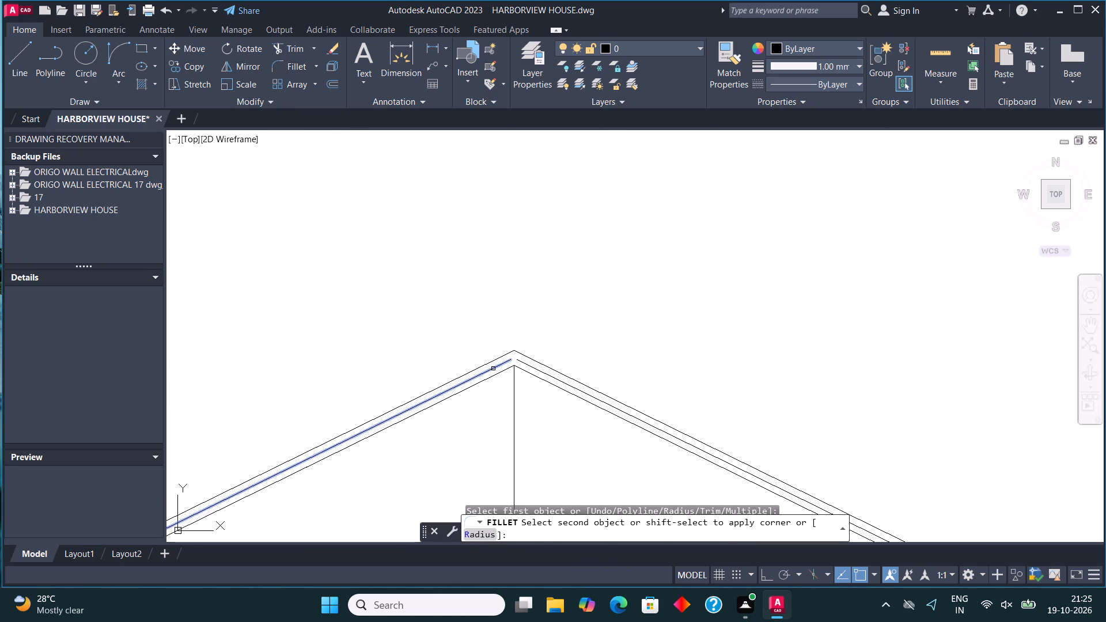
pyautogui.click(532, 370)
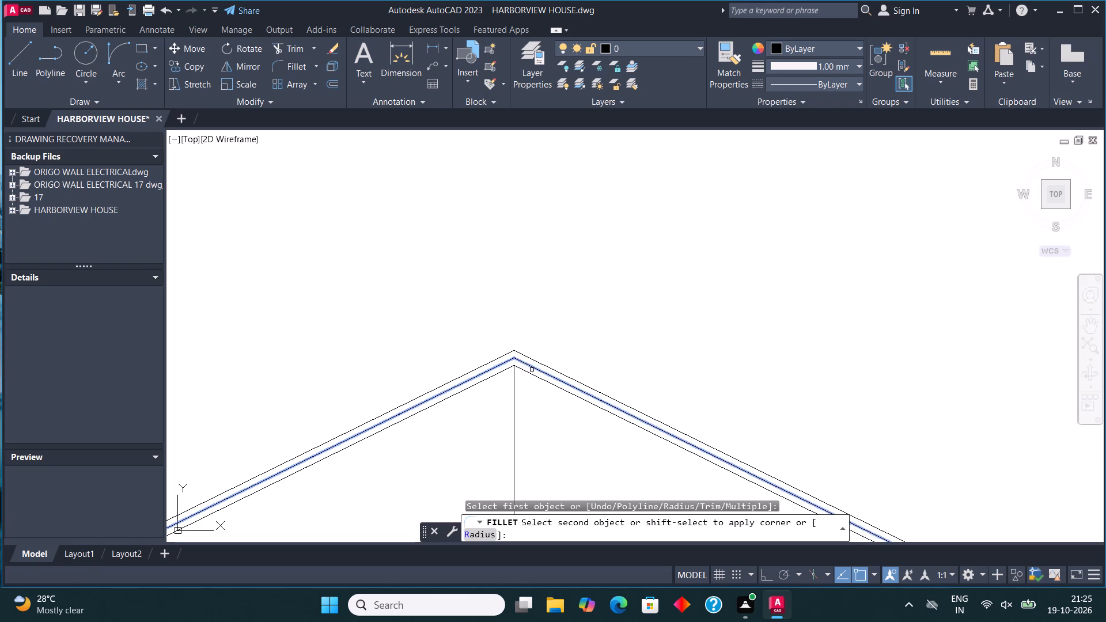
# Draw a nearly horizontal closing line across the three parallel overhang lines at the left eave, from outermost to innermost.
pyautogui.scroll(-4, 579, 335)
pyautogui.scroll(3, 264, 494)
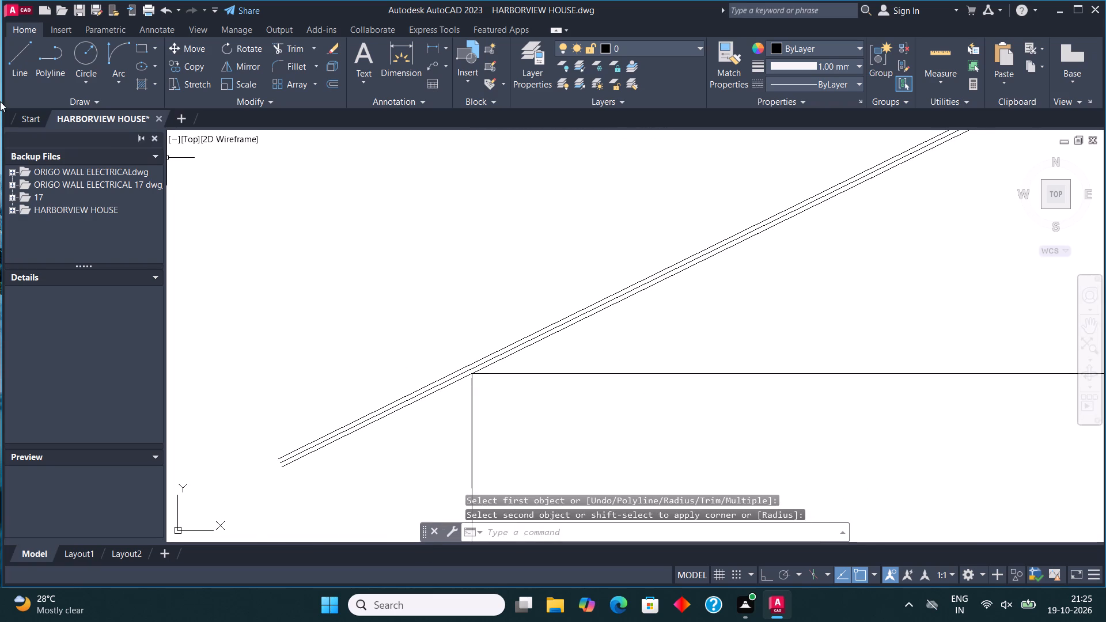
pyautogui.click(20, 65)
pyautogui.click(395, 398)
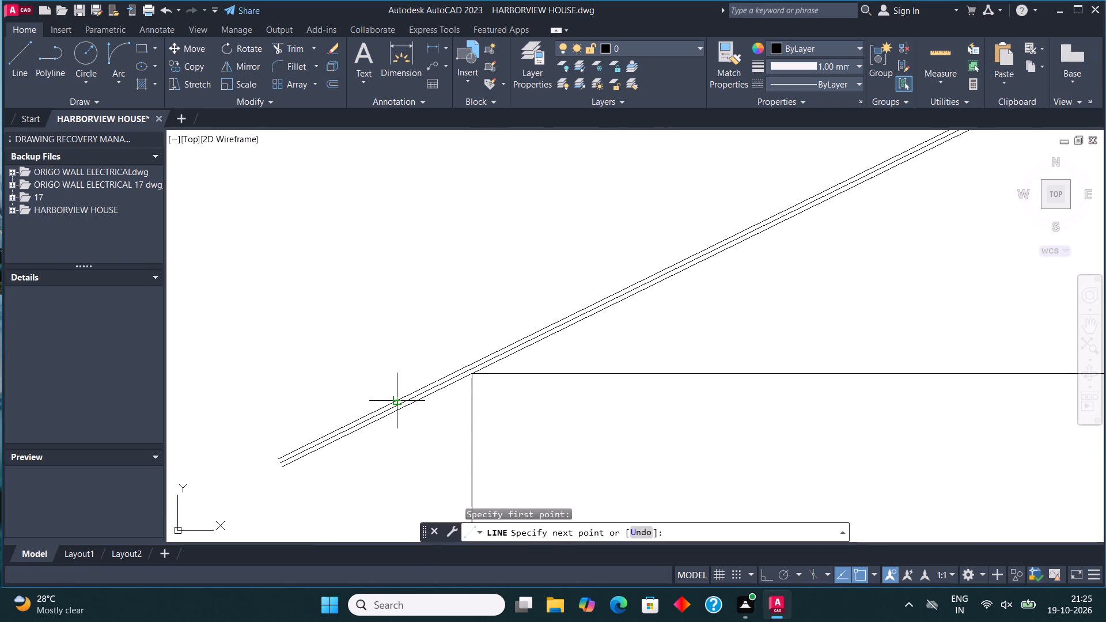
pyautogui.scroll(3, 402, 407)
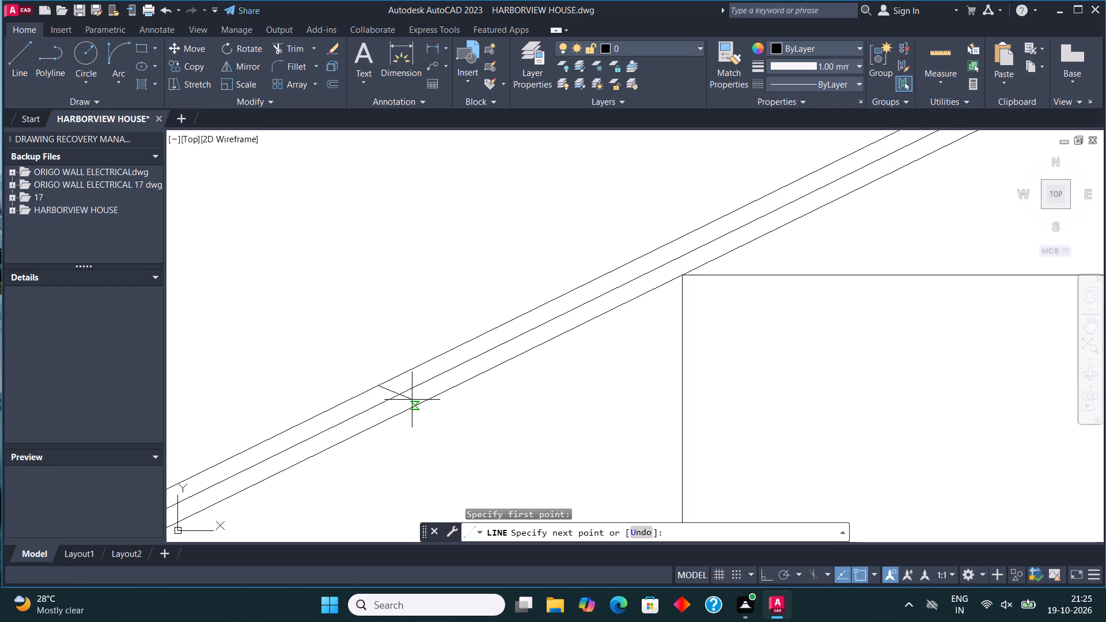
pyautogui.press('F8')
pyautogui.press('F8')
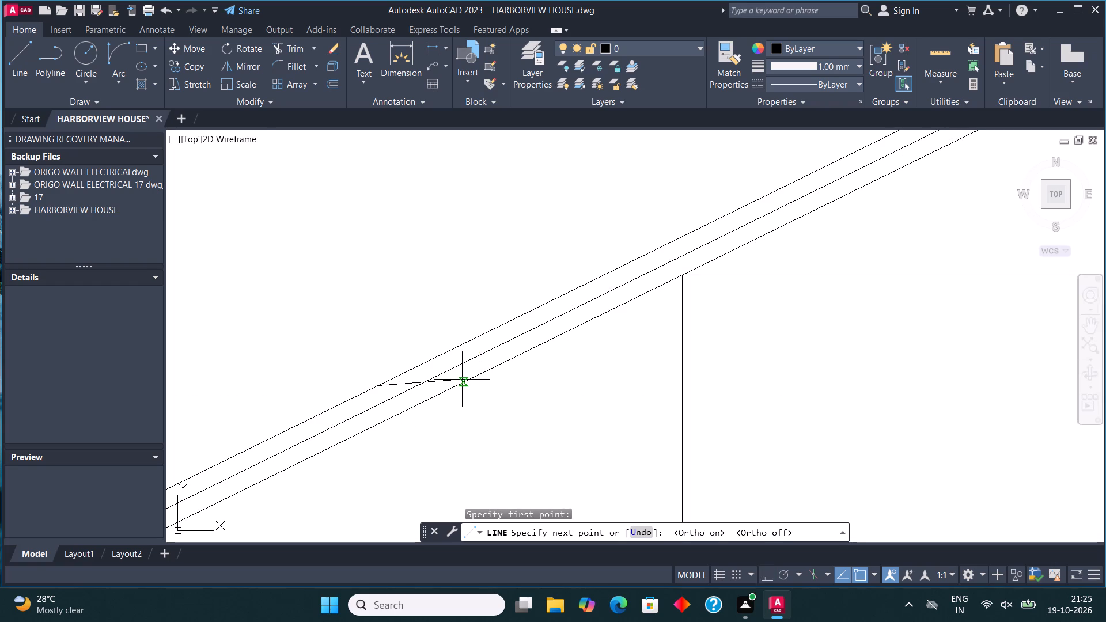
pyautogui.press('F8')
pyautogui.click(460, 386)
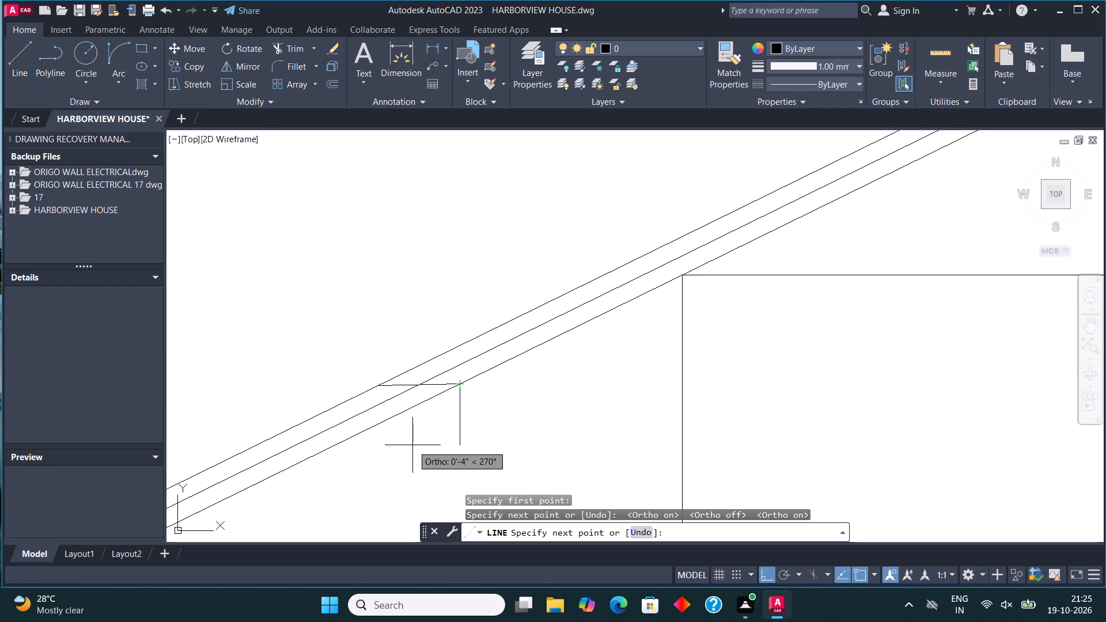
pyautogui.press('Escape')
pyautogui.scroll(-2, 450, 399)
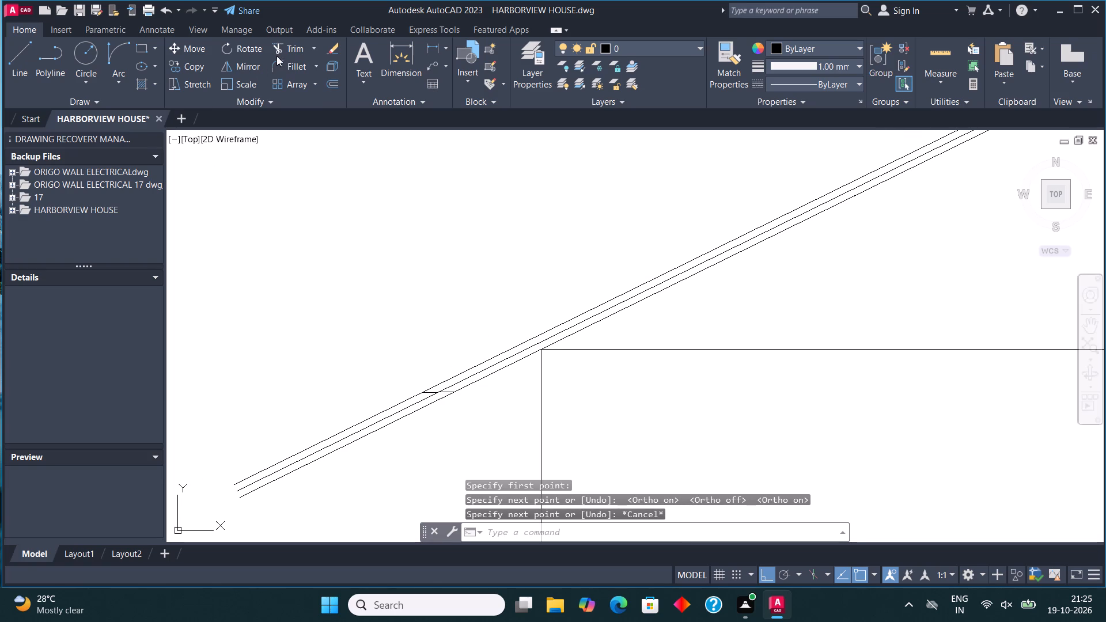
# Trim the three left overhang lines where they extend past the closing line.
pyautogui.click(287, 48)
pyautogui.moveTo(340, 366); pyautogui.dragTo(436, 466)
pyautogui.scroll(-3, 411, 435)
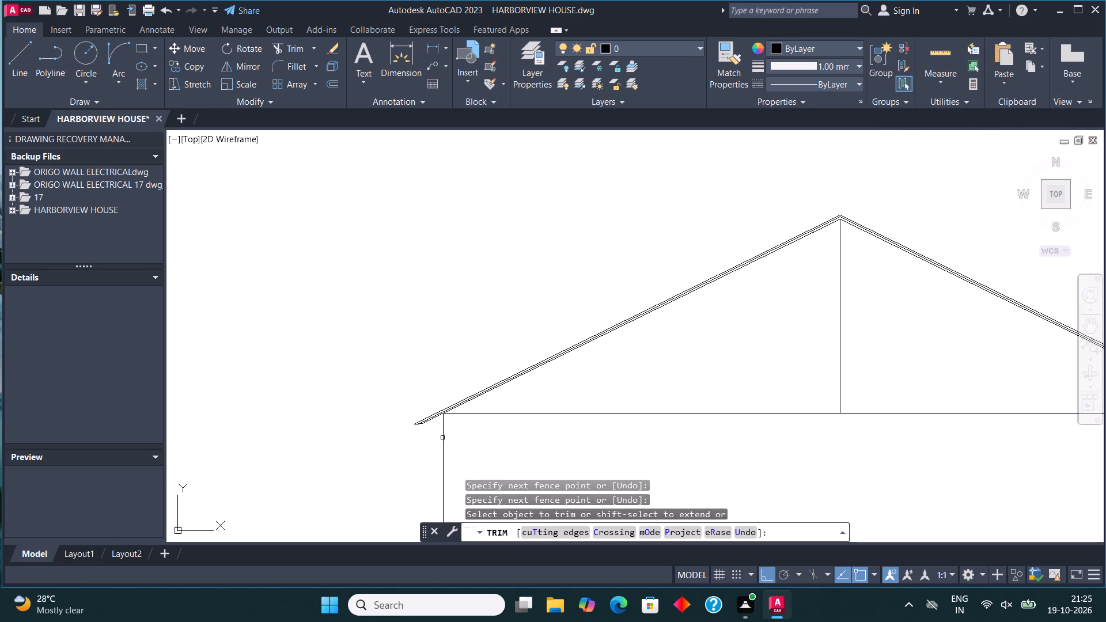
pyautogui.scroll(-1, 454, 438)
pyautogui.scroll(5, 437, 440)
pyautogui.press('Escape')
# Copy the left eave's closing line across to the three overhang lines at the right eave.
pyautogui.click(368, 334)
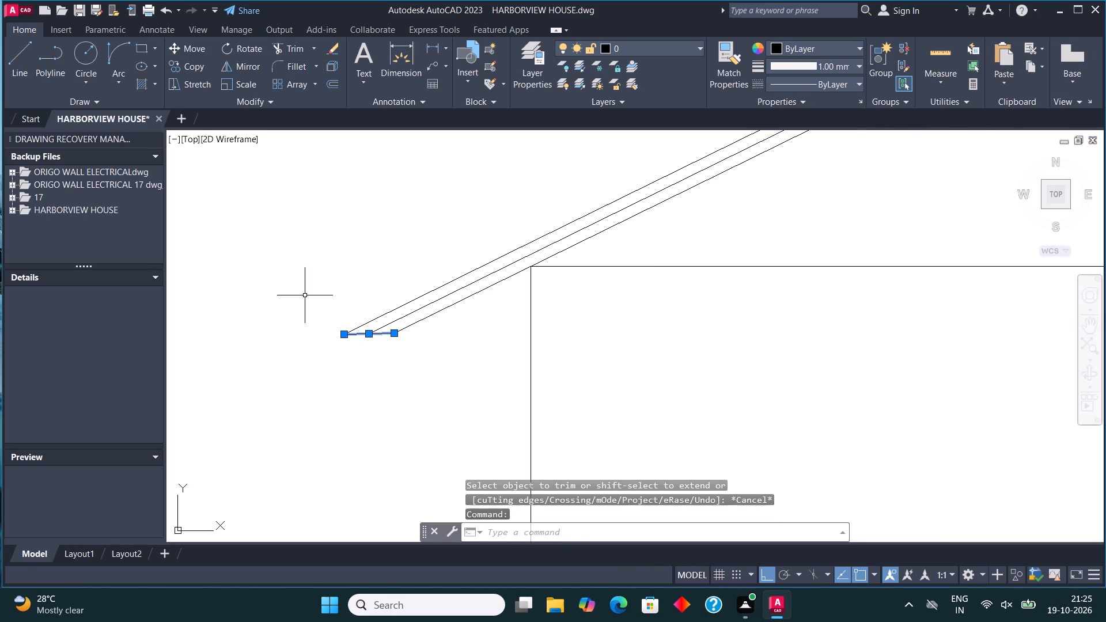
pyautogui.click(203, 68)
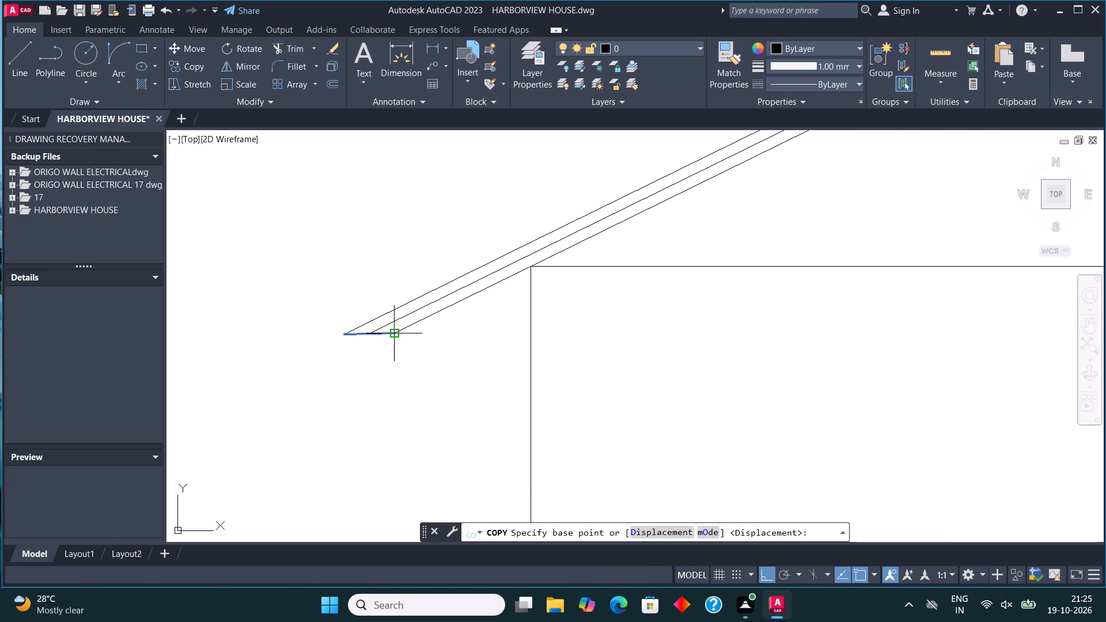
pyautogui.click(397, 337)
pyautogui.scroll(-3, 290, 390)
pyautogui.scroll(-4, 654, 385)
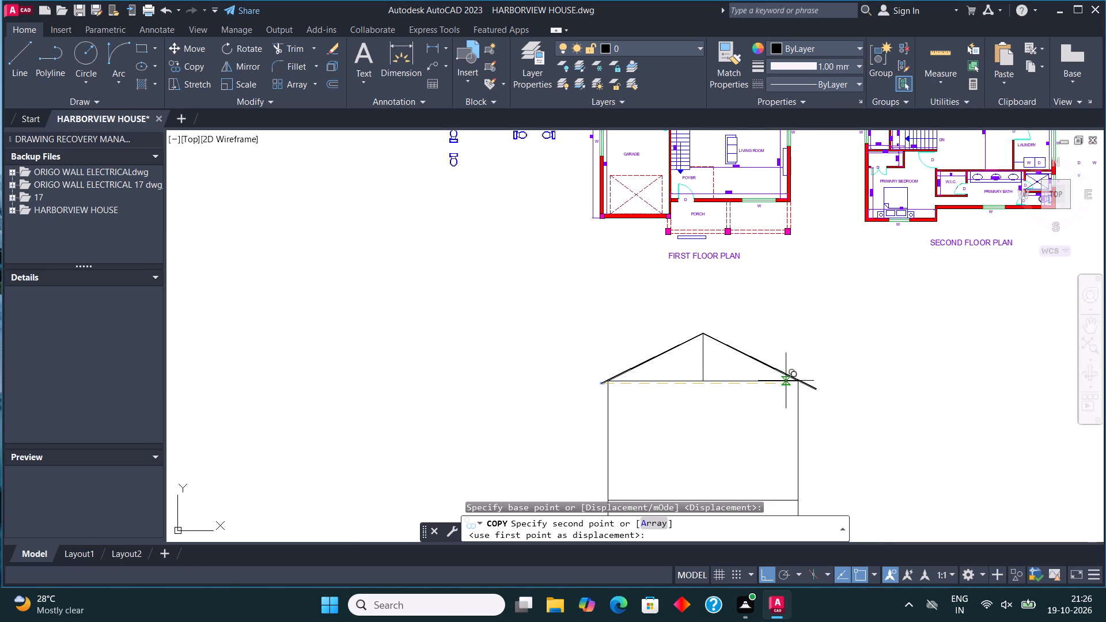
pyautogui.scroll(6, 831, 385)
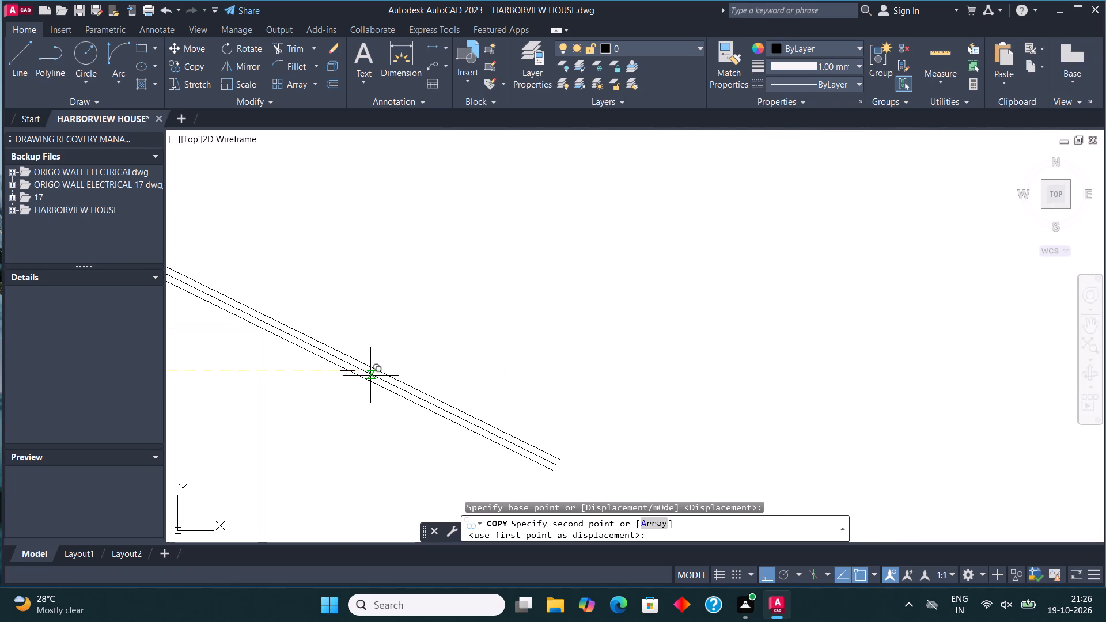
pyautogui.scroll(4, 369, 373)
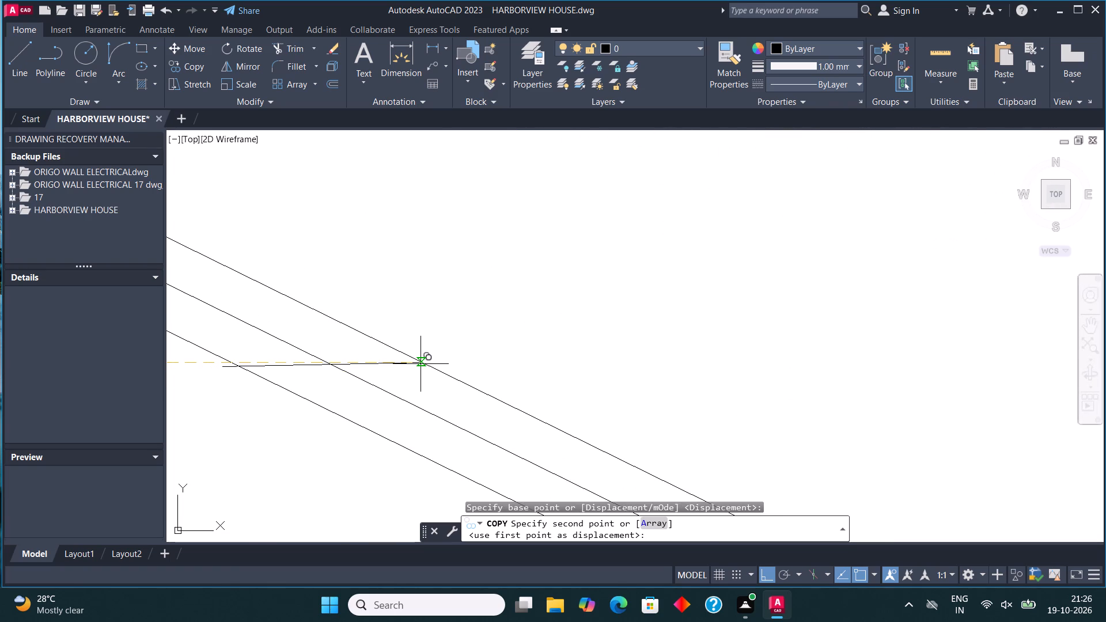
pyautogui.press('F8')
pyautogui.click(427, 364)
pyautogui.scroll(-2, 535, 364)
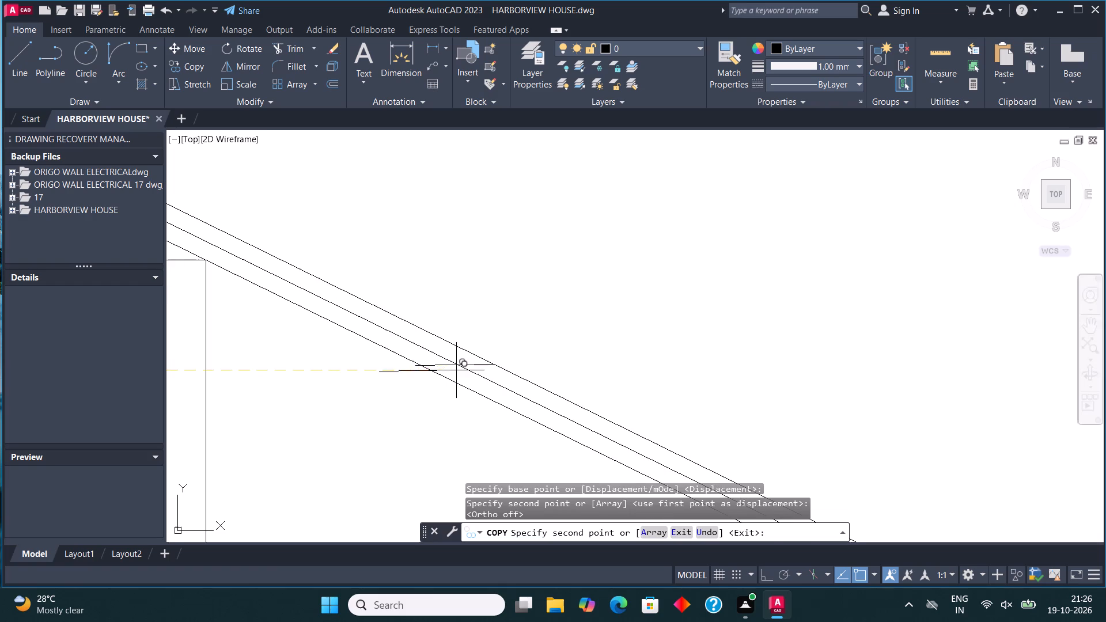
pyautogui.press('Escape')
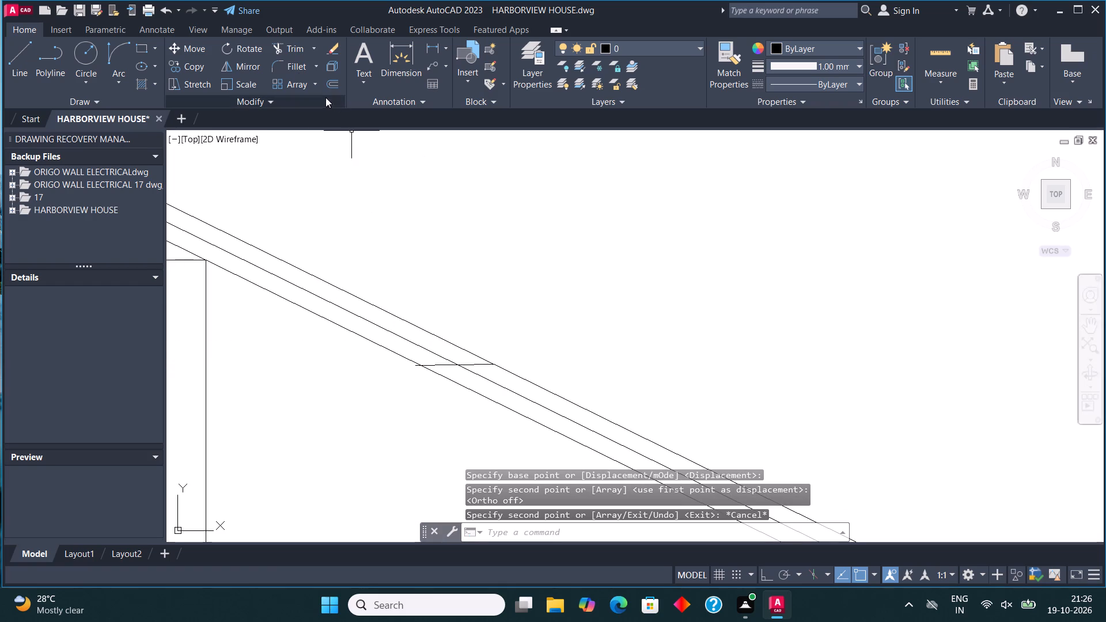
# Trim the right overhang lines beyond the copied closing line, along with the closing line's stub past the innermost overhang line.
pyautogui.click(298, 51)
pyautogui.moveTo(409, 469); pyautogui.dragTo(756, 291)
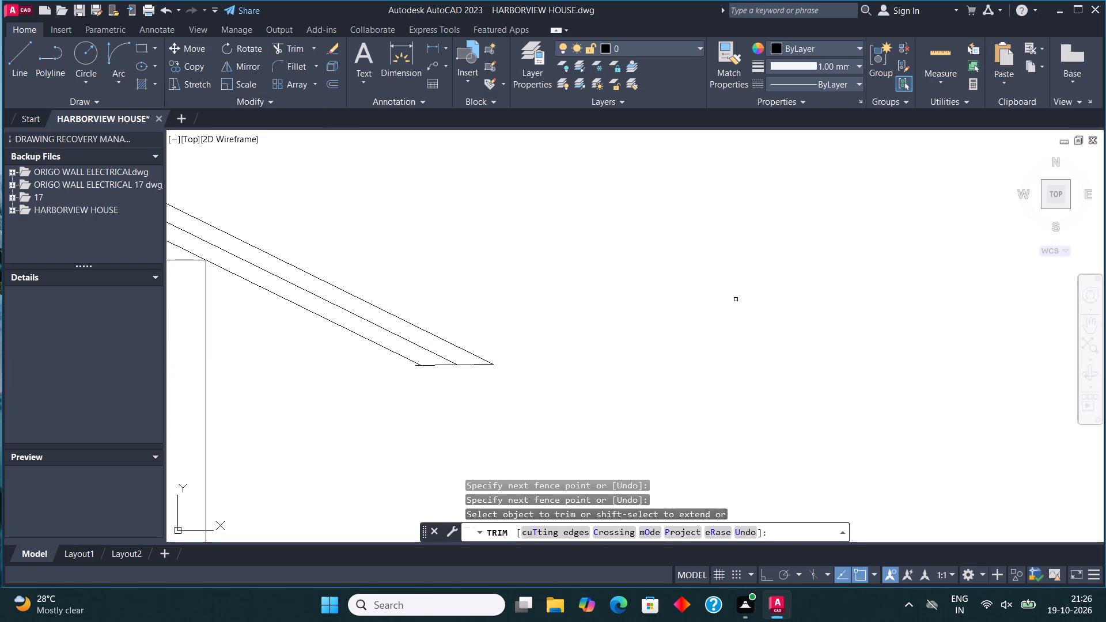
pyautogui.scroll(3, 415, 407)
pyautogui.click(428, 249)
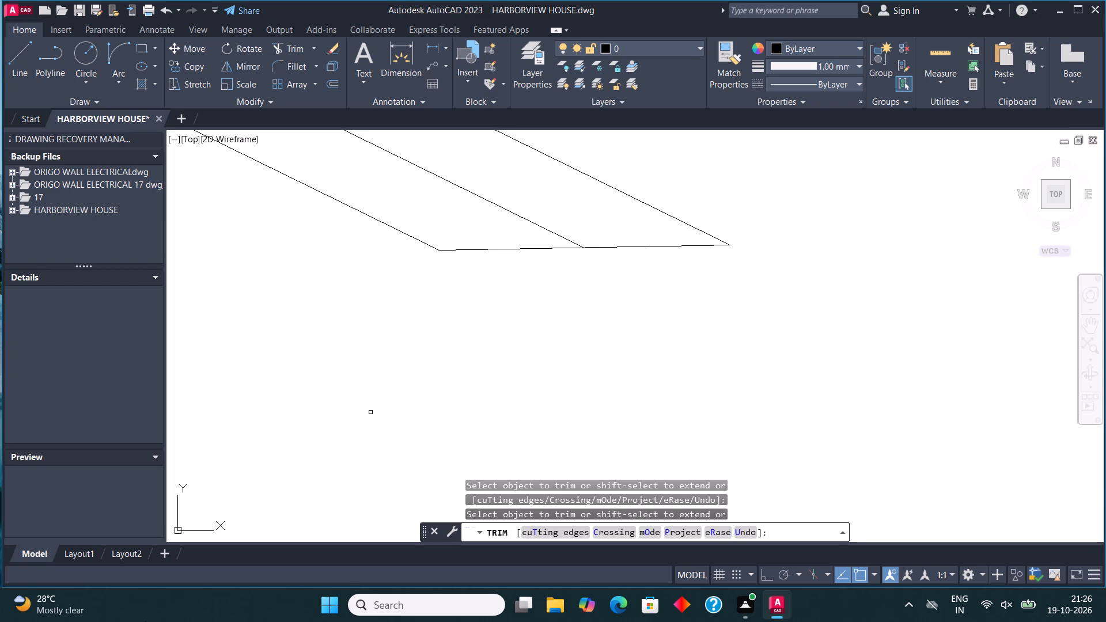
# Trim away the gable's vertical centre line, the horizontal eave line and the intermediate floor line inside the elevation outline.
pyautogui.scroll(-6, 505, 449)
pyautogui.scroll(-5, 600, 352)
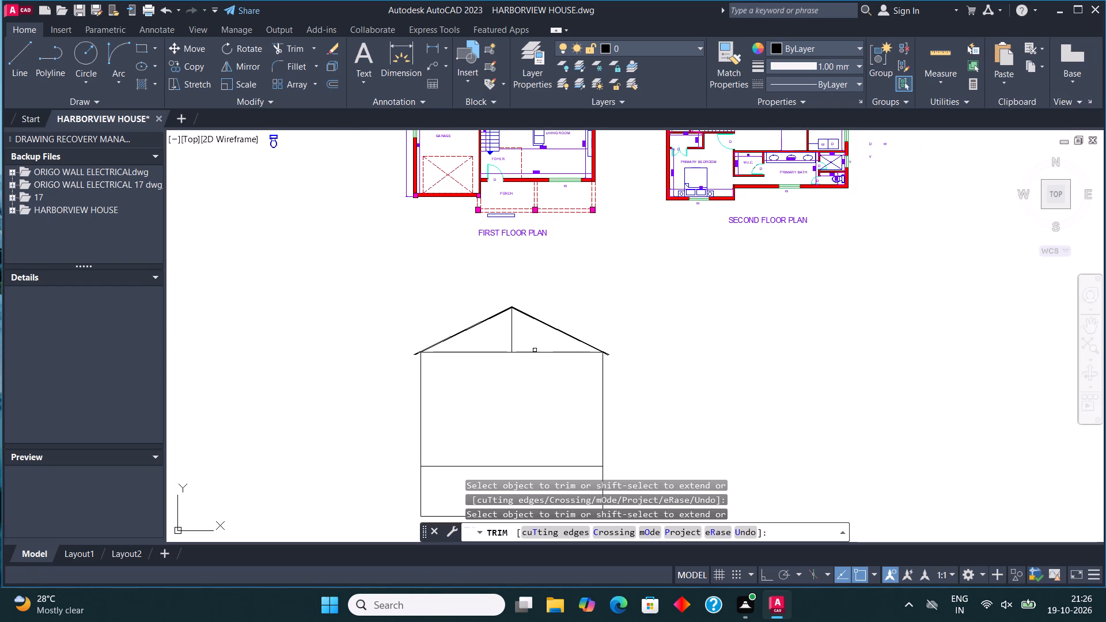
pyautogui.moveTo(517, 335); pyautogui.dragTo(510, 330)
pyautogui.click(497, 340)
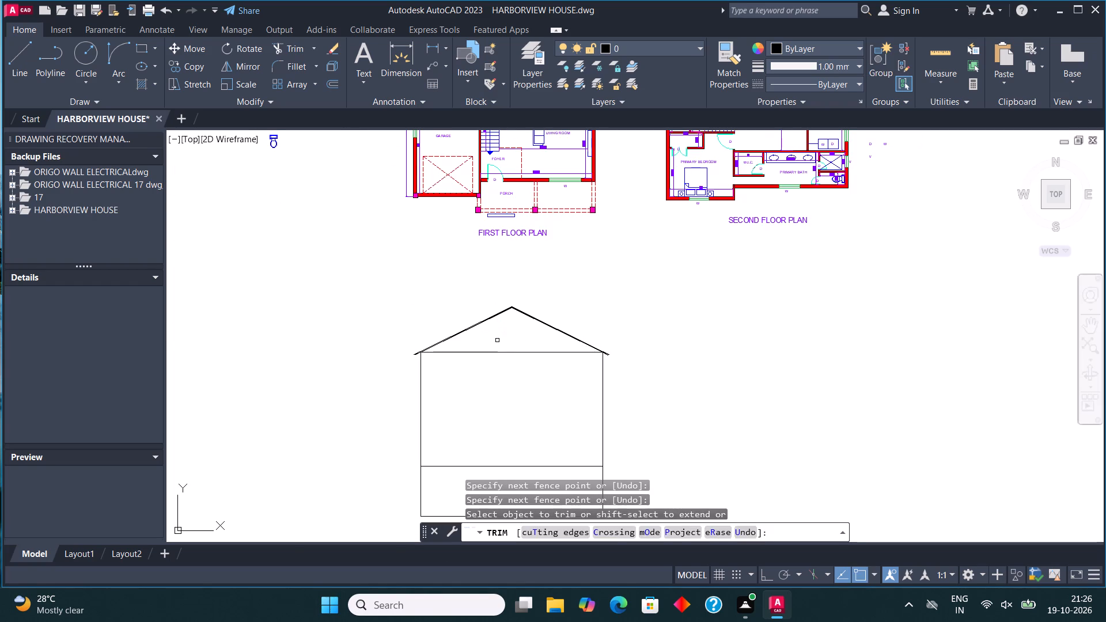
pyautogui.click(498, 346)
pyautogui.click(510, 391)
pyautogui.moveTo(526, 326); pyautogui.dragTo(533, 264, button='middle')
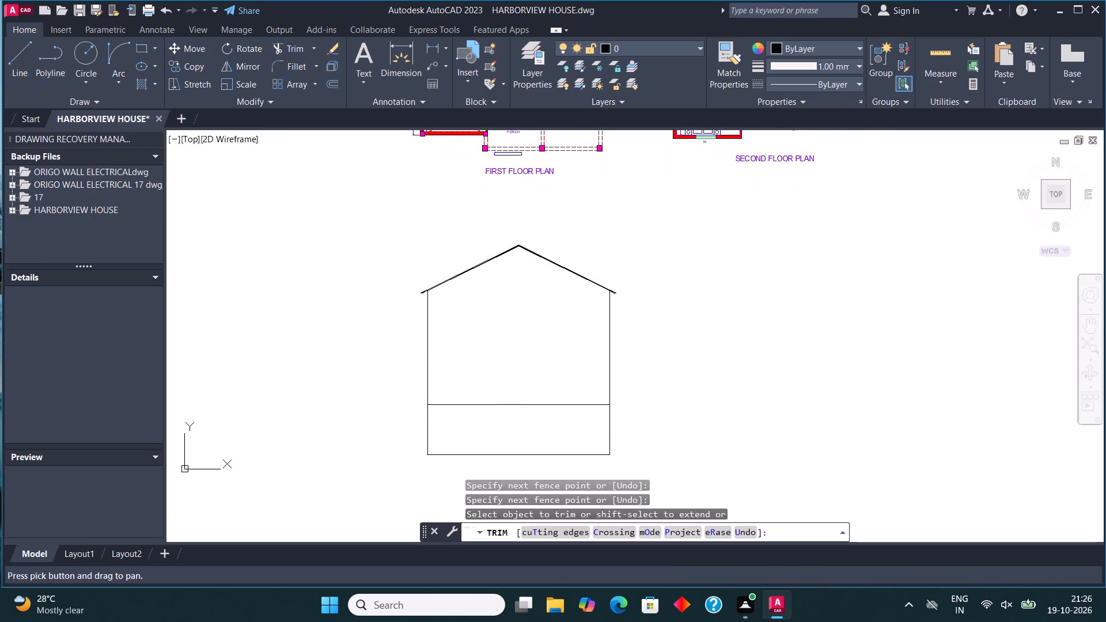
pyautogui.press('Escape')
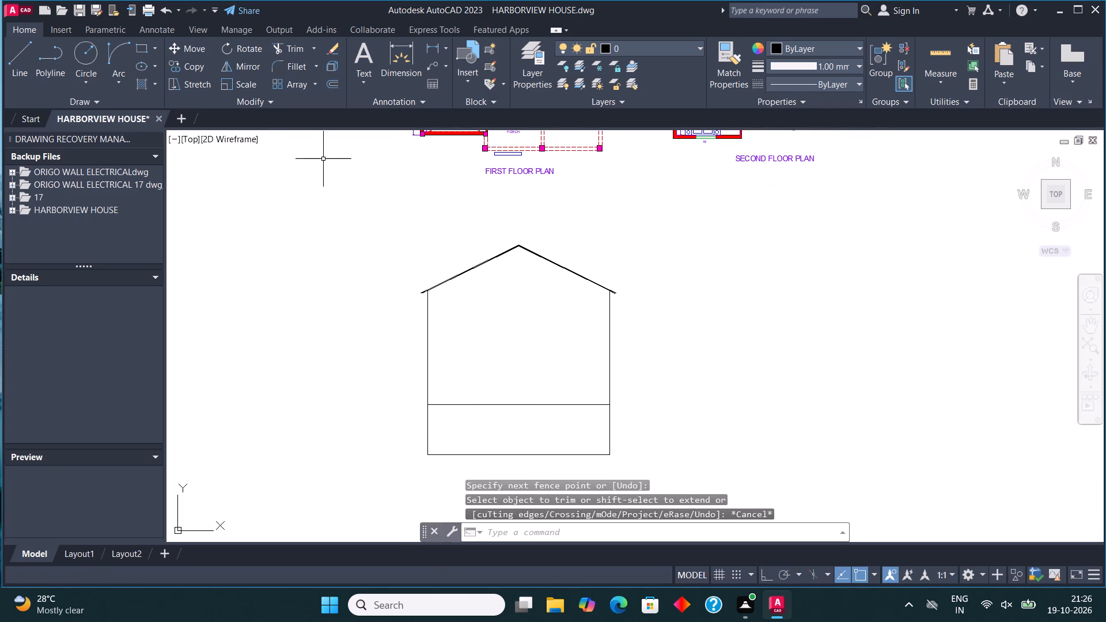
pyautogui.click(287, 44)
pyautogui.moveTo(497, 431); pyautogui.dragTo(505, 352)
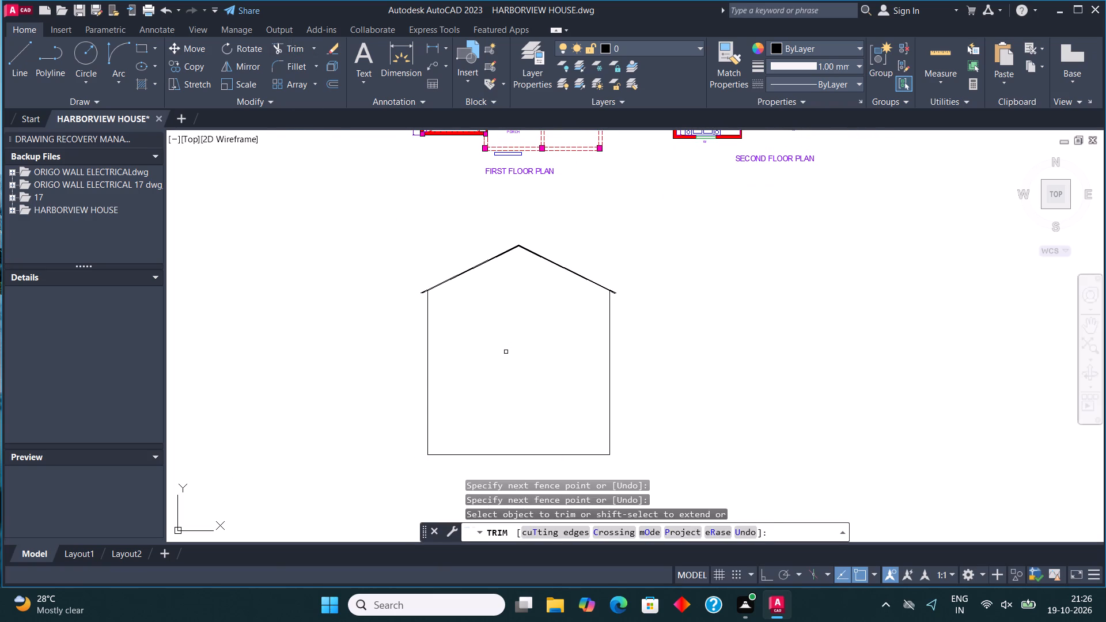
pyautogui.press('Escape')
# Copy the two-pane upper window from the front elevation into the lower left part of the new elevation's wall.
pyautogui.scroll(-3, 493, 370)
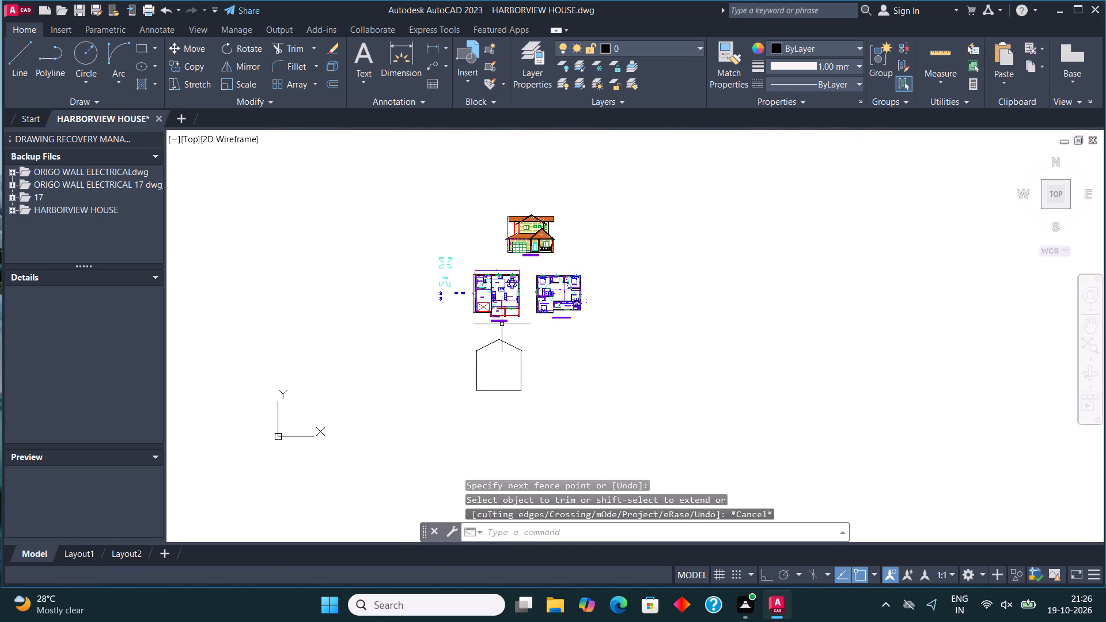
pyautogui.scroll(4, 524, 236)
pyautogui.scroll(3, 535, 162)
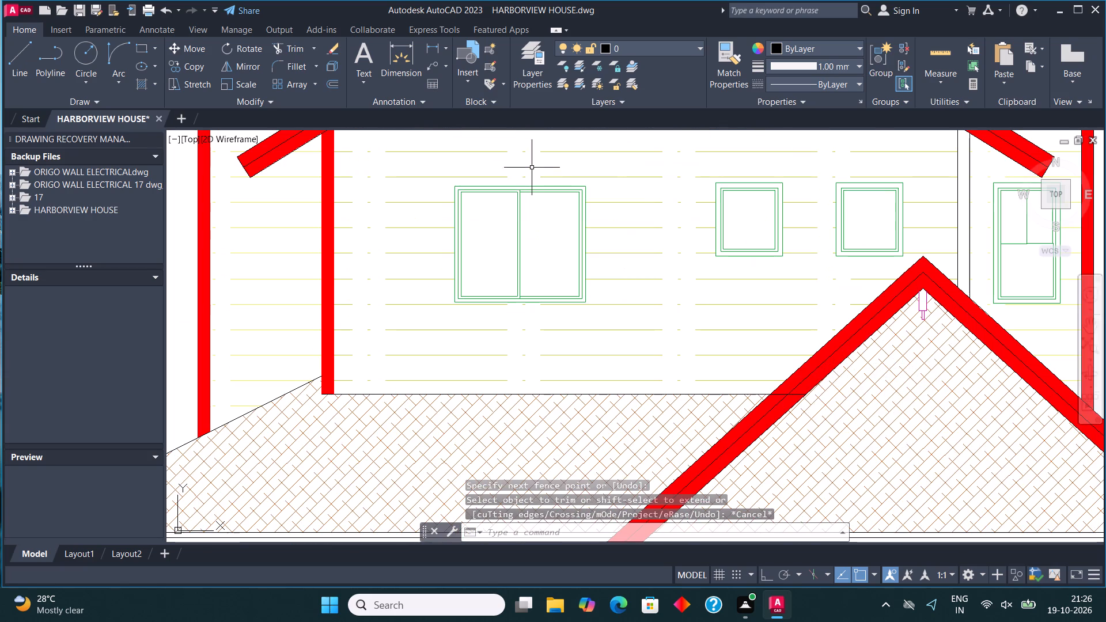
pyautogui.click(520, 192)
pyautogui.click(180, 60)
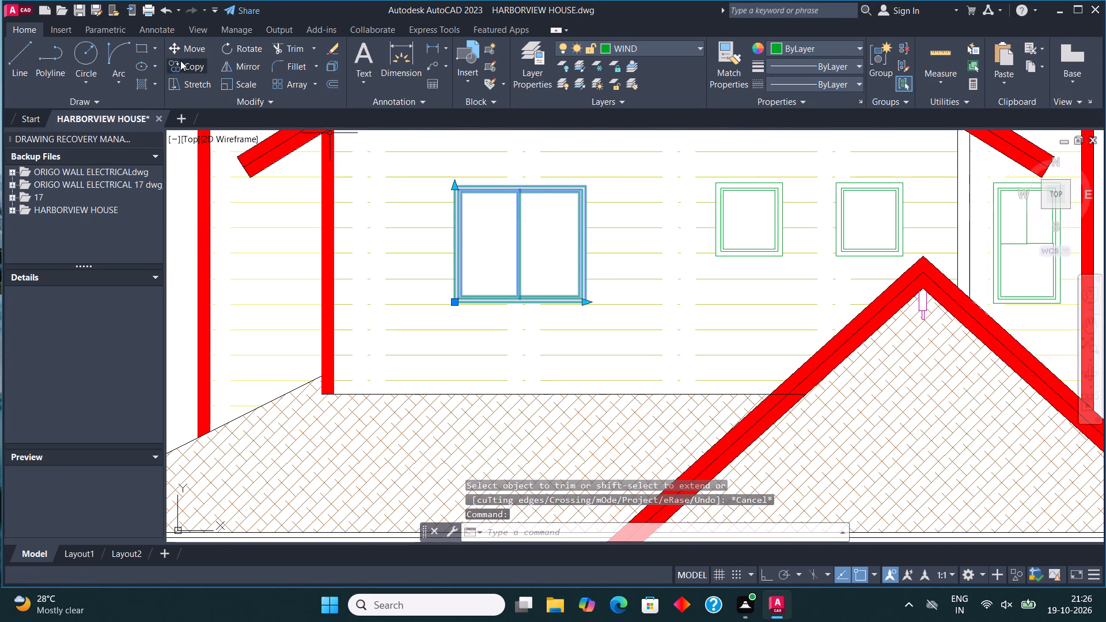
pyautogui.click(568, 210)
pyautogui.scroll(-8, 520, 290)
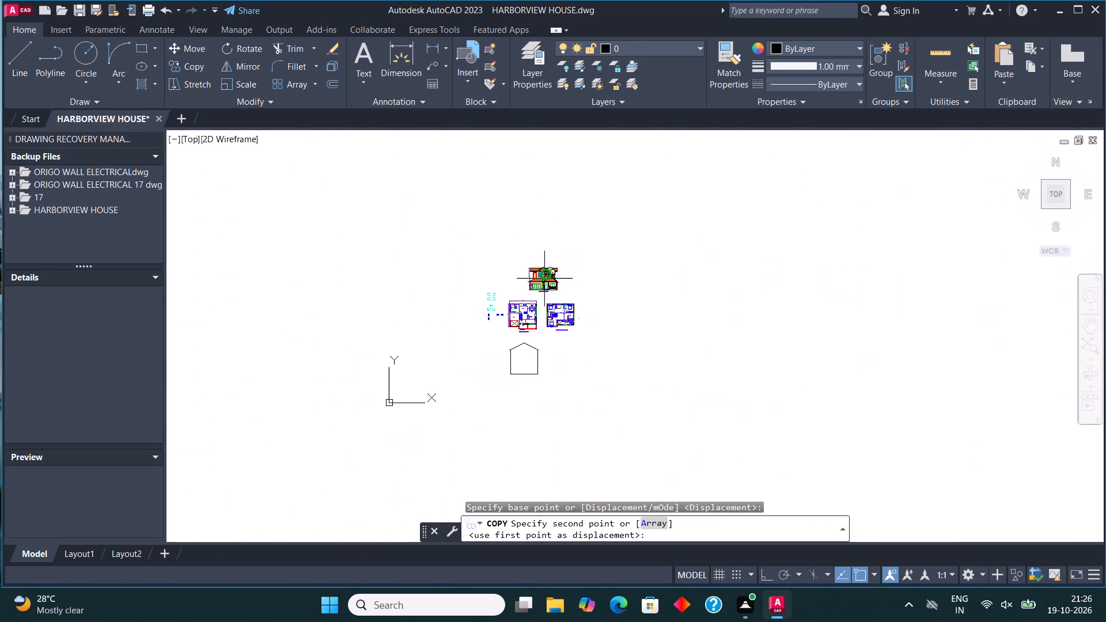
pyautogui.scroll(4, 539, 364)
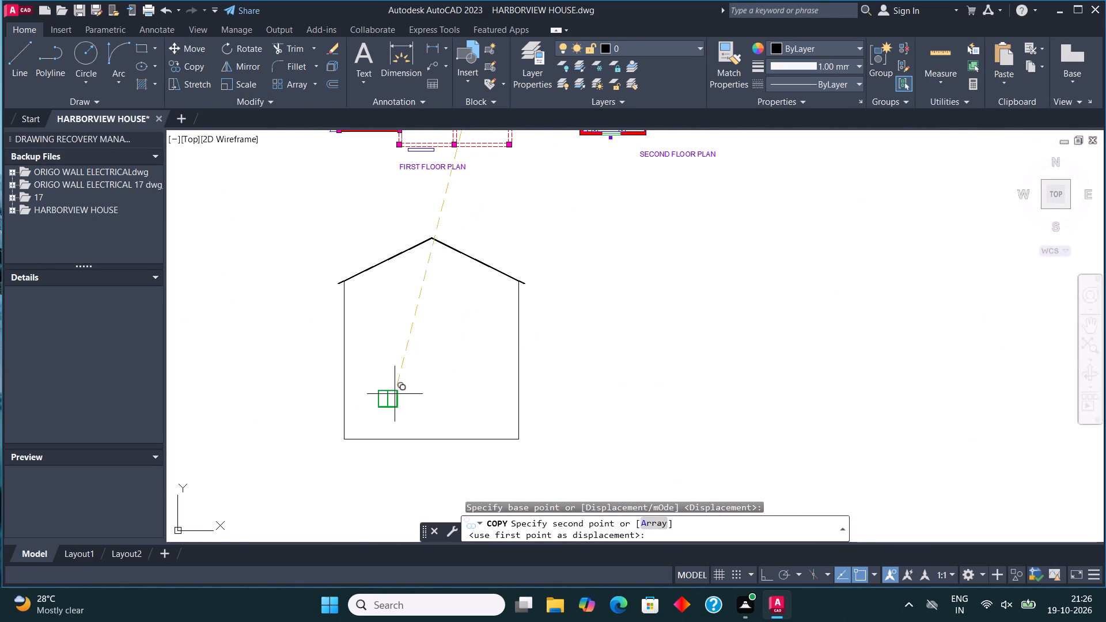
pyautogui.scroll(2, 379, 396)
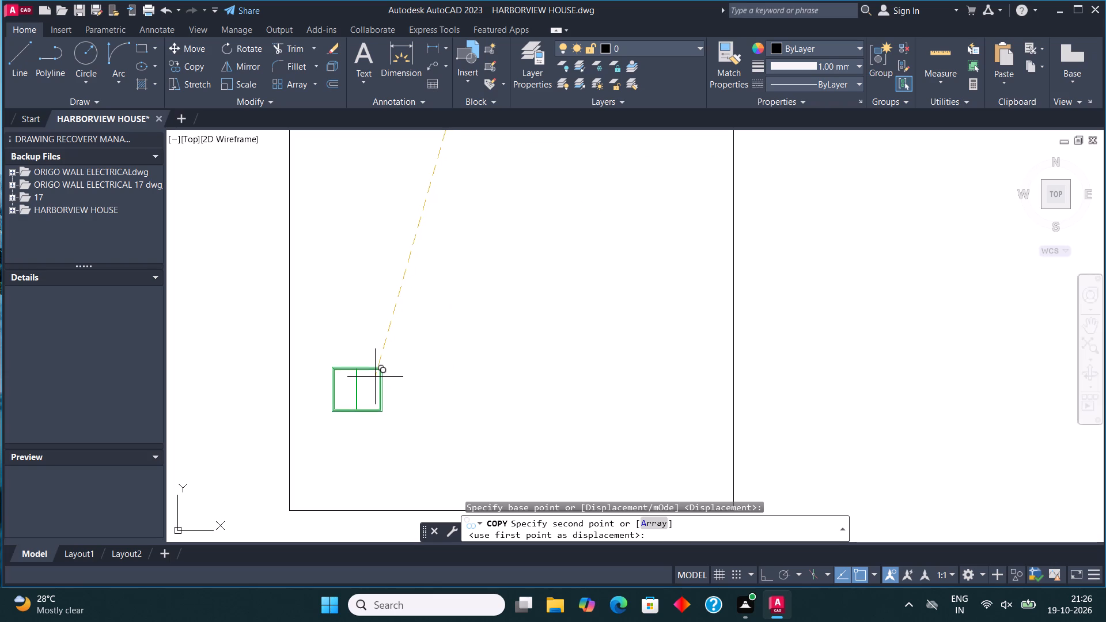
pyautogui.click(375, 377)
pyautogui.scroll(-3, 390, 389)
pyautogui.scroll(2, 385, 380)
pyautogui.press('Escape')
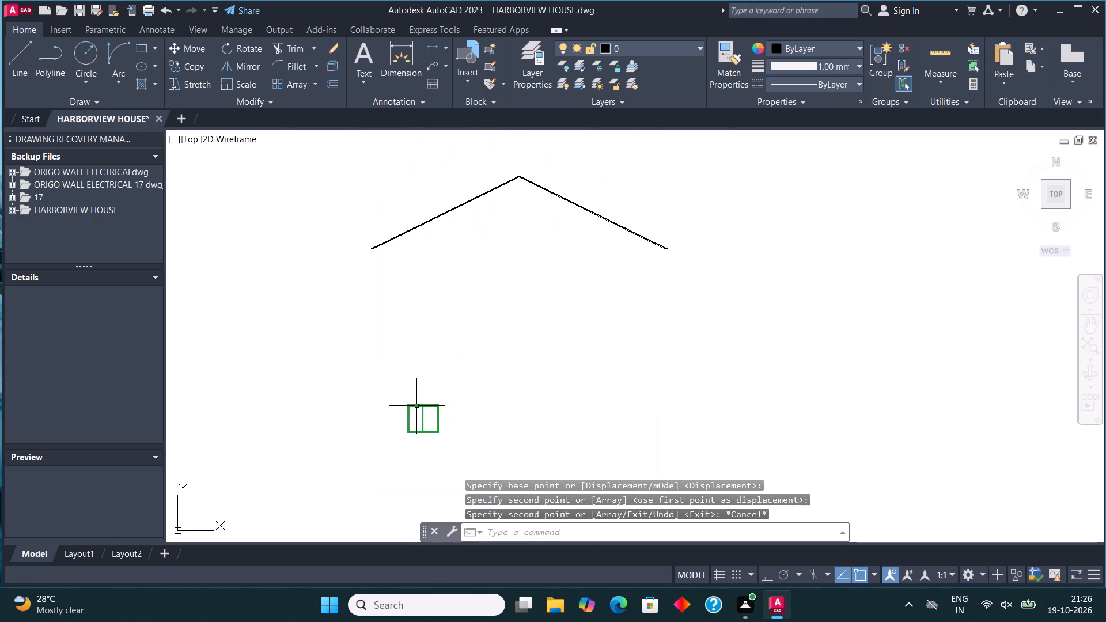
# Stretch the copied window block upward and to the right to enlarge its height and width.
pyautogui.click(416, 406)
pyautogui.click(408, 404)
pyautogui.click(406, 376)
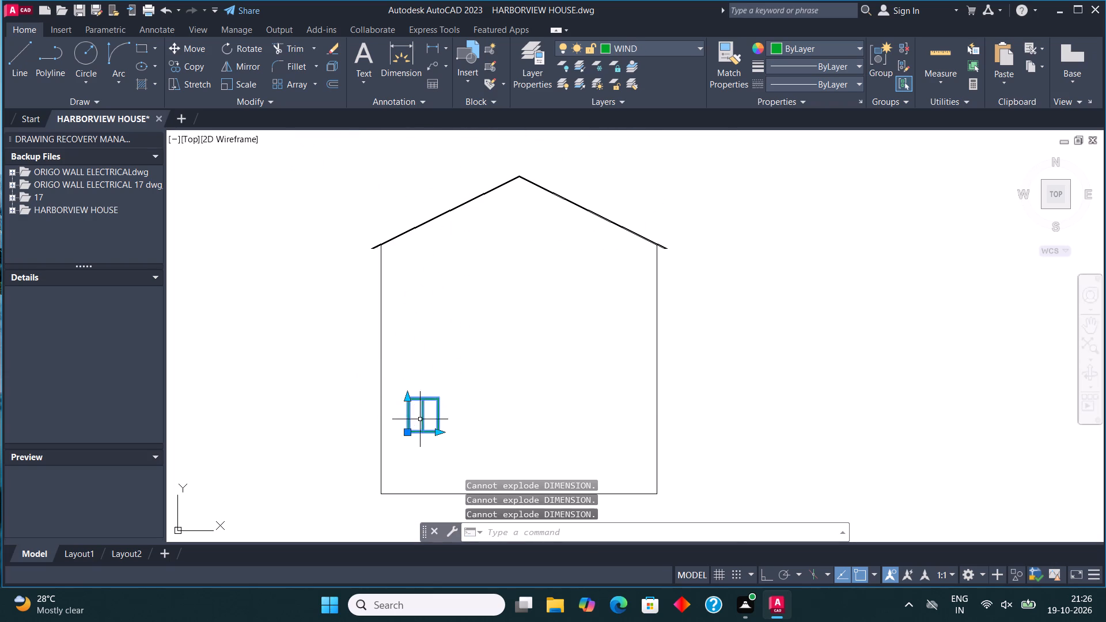
pyautogui.click(439, 434)
pyautogui.click(459, 437)
pyautogui.scroll(2, 424, 425)
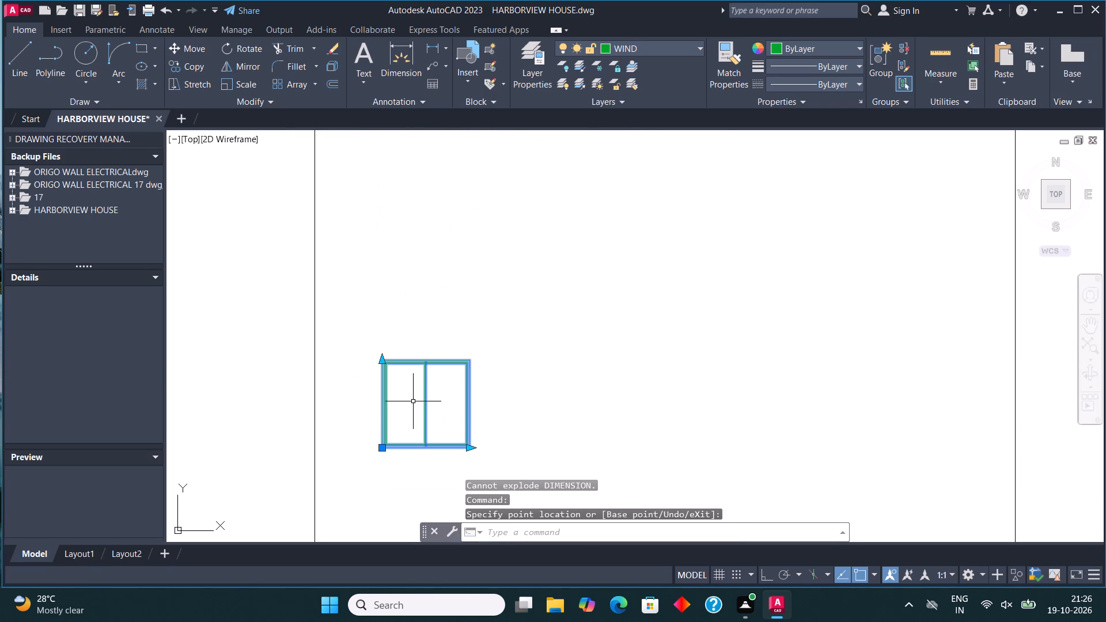
pyautogui.click(382, 361)
pyautogui.click(383, 310)
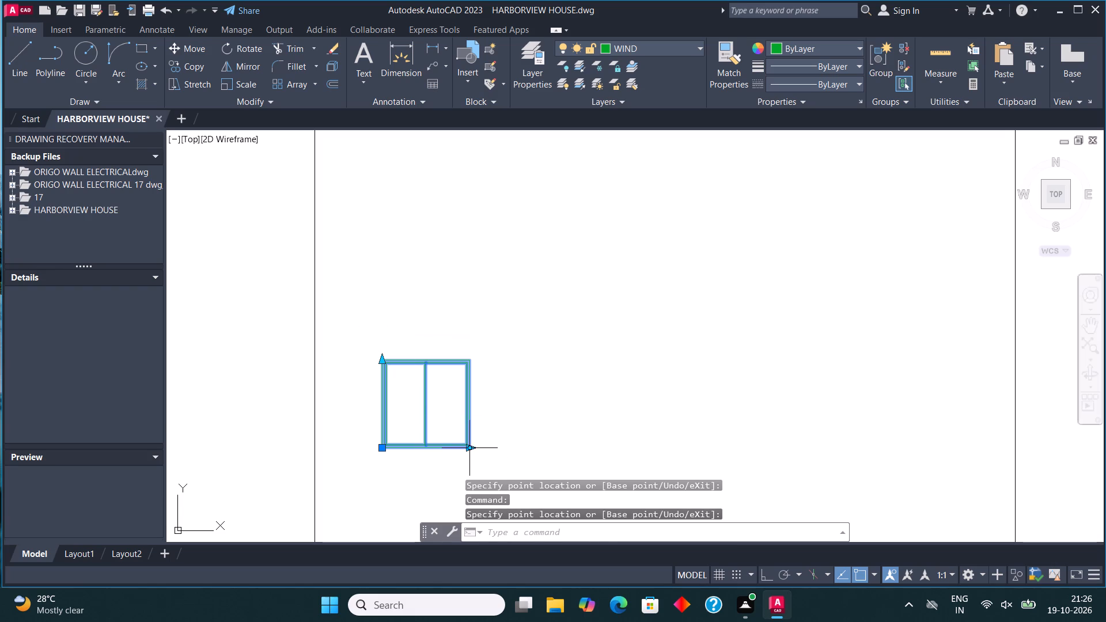
pyautogui.click(472, 447)
pyautogui.click(519, 448)
pyautogui.press('Escape')
# Copy the front door from the front elevation onto the new elevation's base line, near the middle of the wall.
pyautogui.scroll(-4, 518, 435)
pyautogui.moveTo(612, 401); pyautogui.dragTo(592, 393, button='middle')
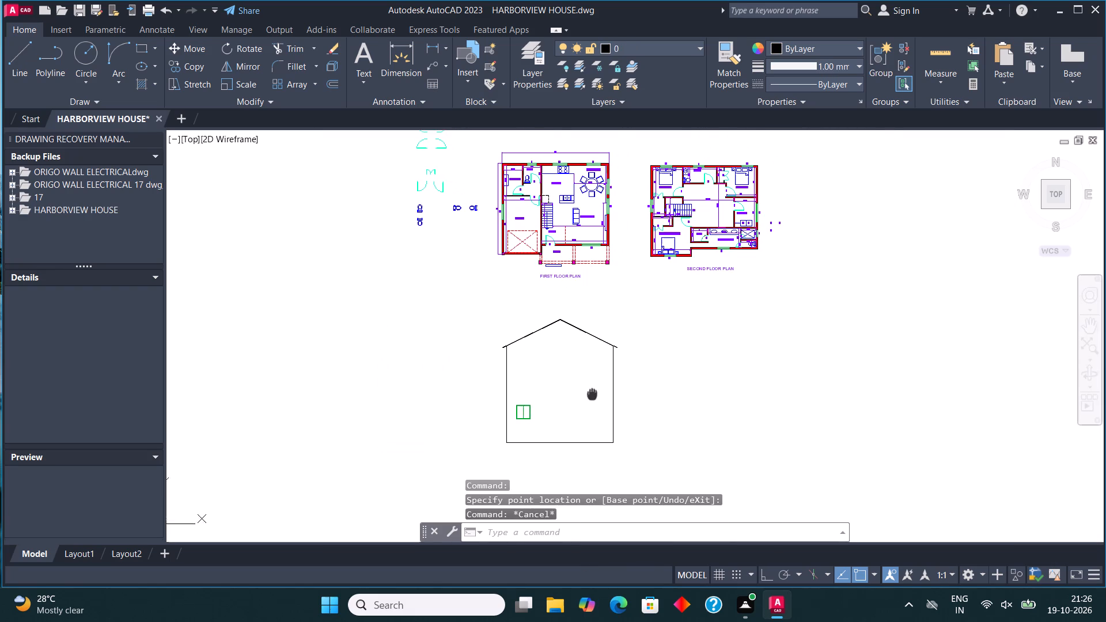
pyautogui.moveTo(592, 393); pyautogui.dragTo(591, 392, button='middle')
pyautogui.scroll(-2, 668, 246)
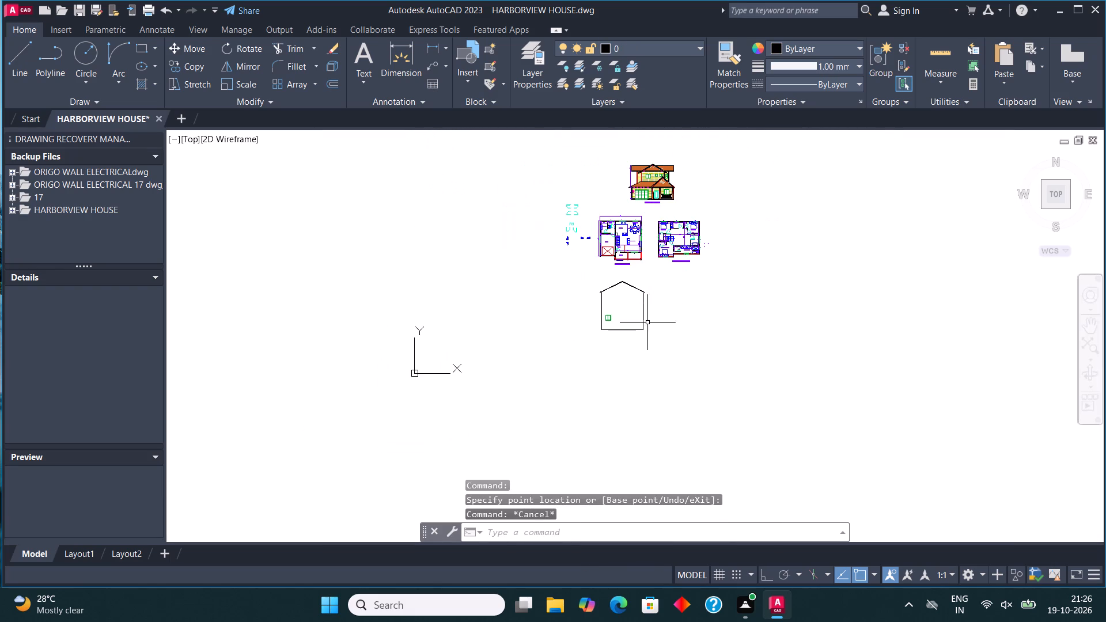
pyautogui.scroll(6, 663, 199)
pyautogui.click(562, 184)
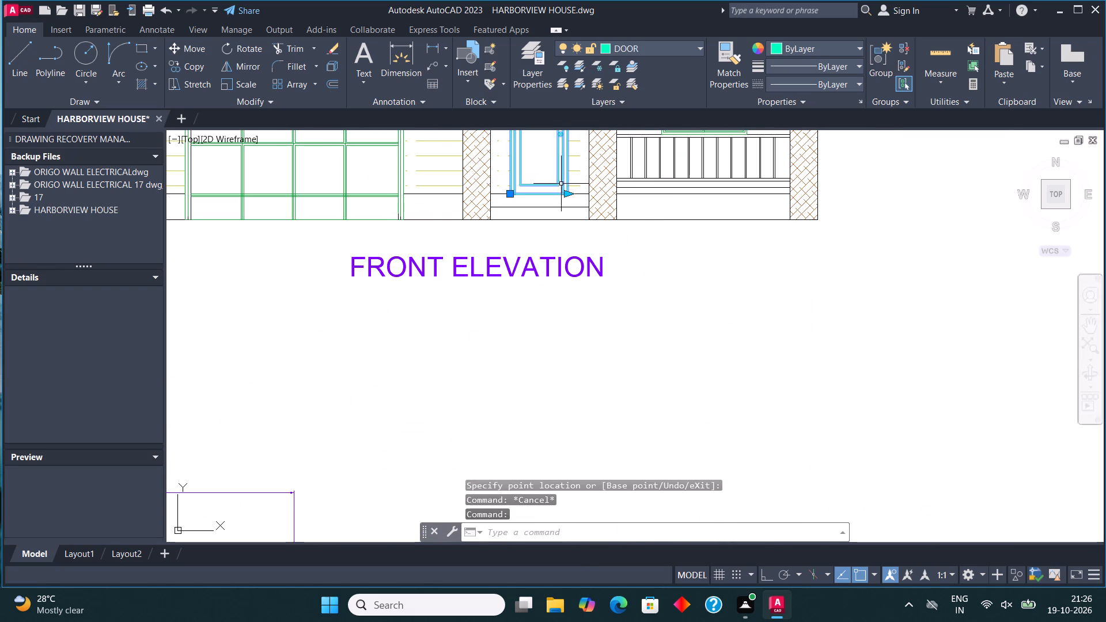
pyautogui.click(192, 67)
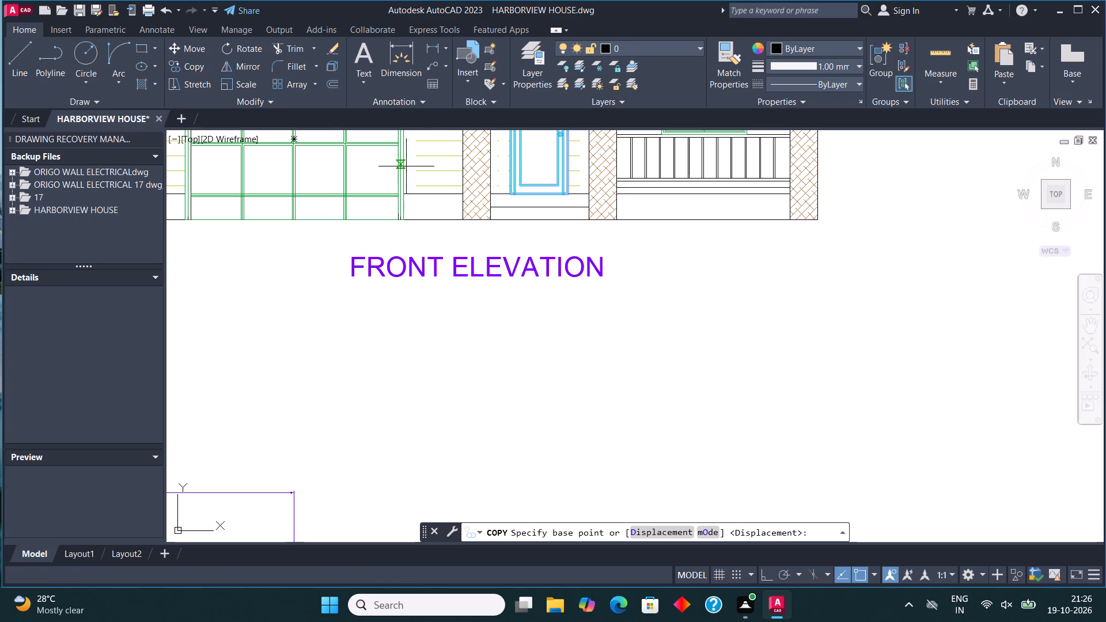
pyautogui.click(510, 196)
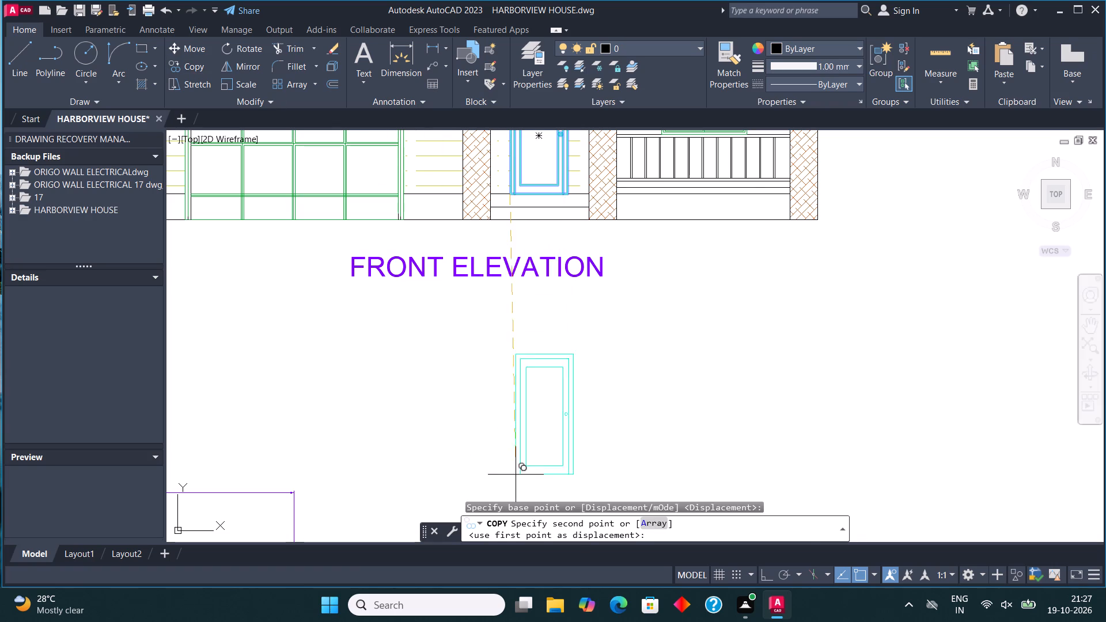
pyautogui.scroll(-5, 634, 405)
pyautogui.moveTo(596, 453); pyautogui.dragTo(585, 311, button='middle')
pyautogui.scroll(-1, 581, 347)
pyautogui.scroll(2, 565, 404)
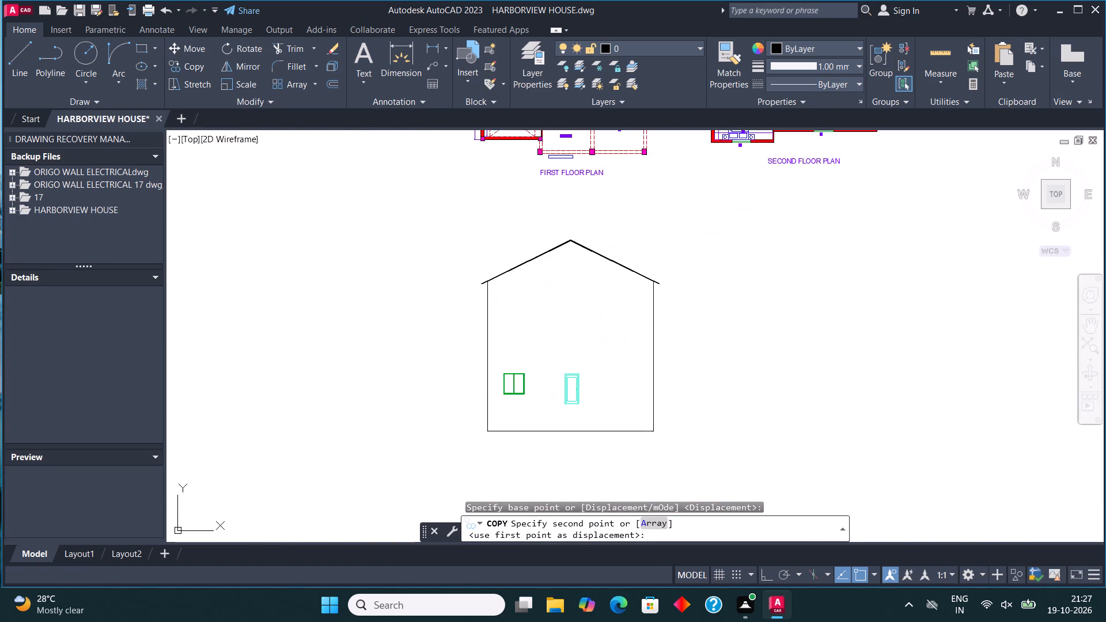
pyautogui.scroll(2, 565, 404)
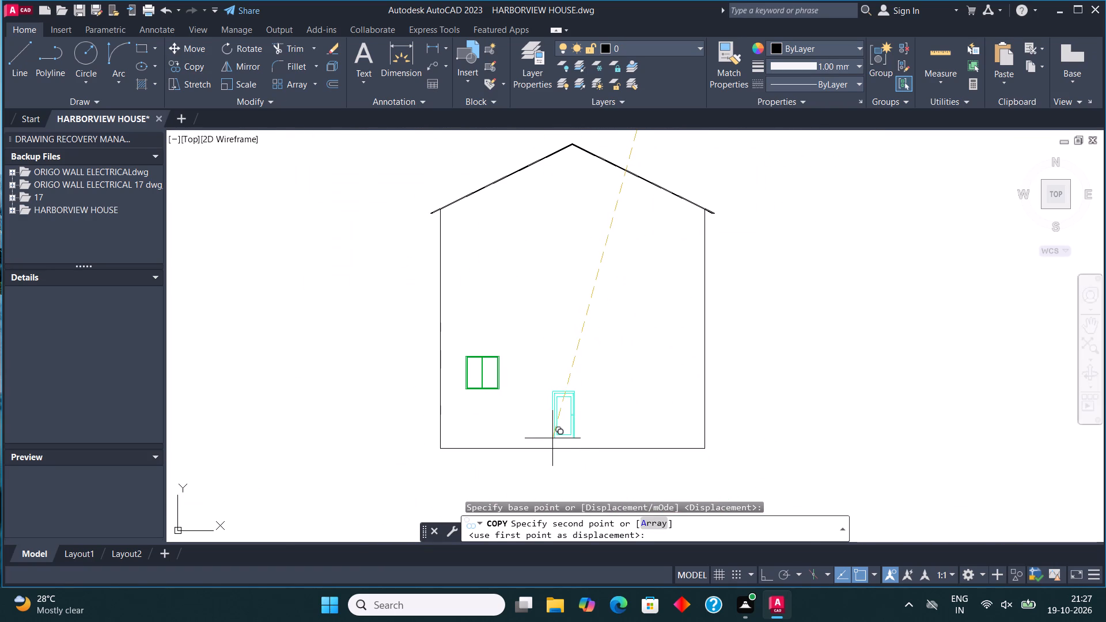
pyautogui.click(560, 449)
pyautogui.press('Escape')
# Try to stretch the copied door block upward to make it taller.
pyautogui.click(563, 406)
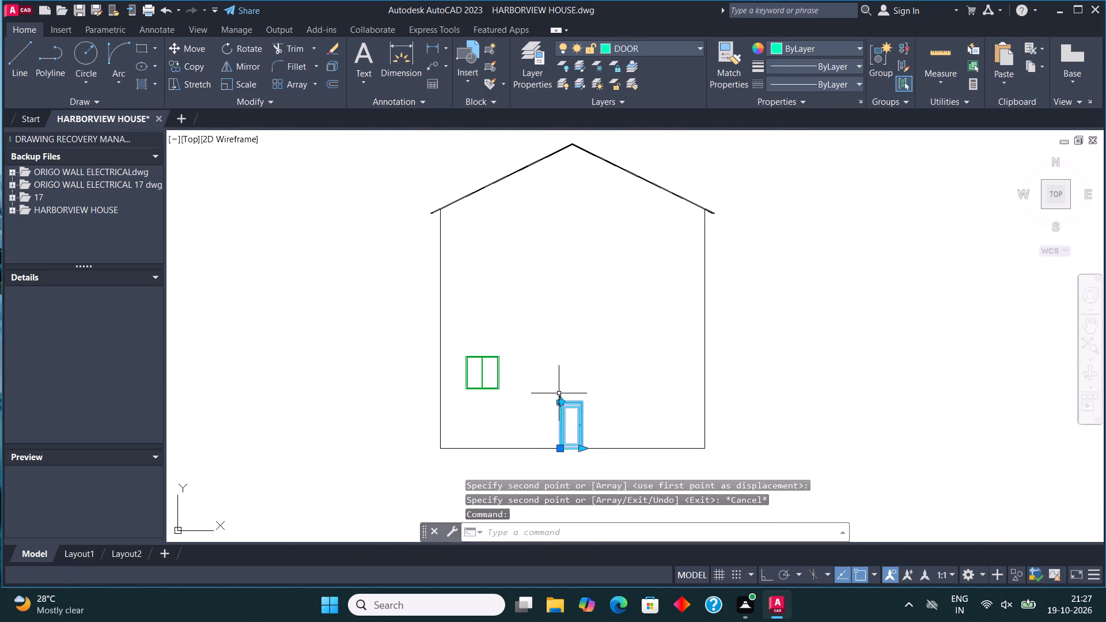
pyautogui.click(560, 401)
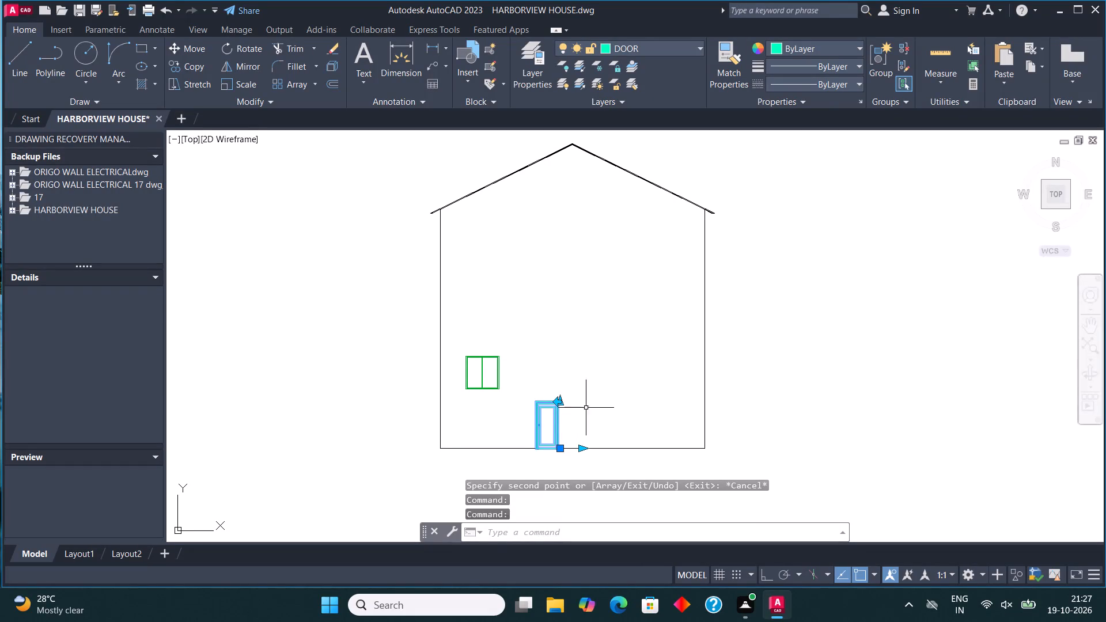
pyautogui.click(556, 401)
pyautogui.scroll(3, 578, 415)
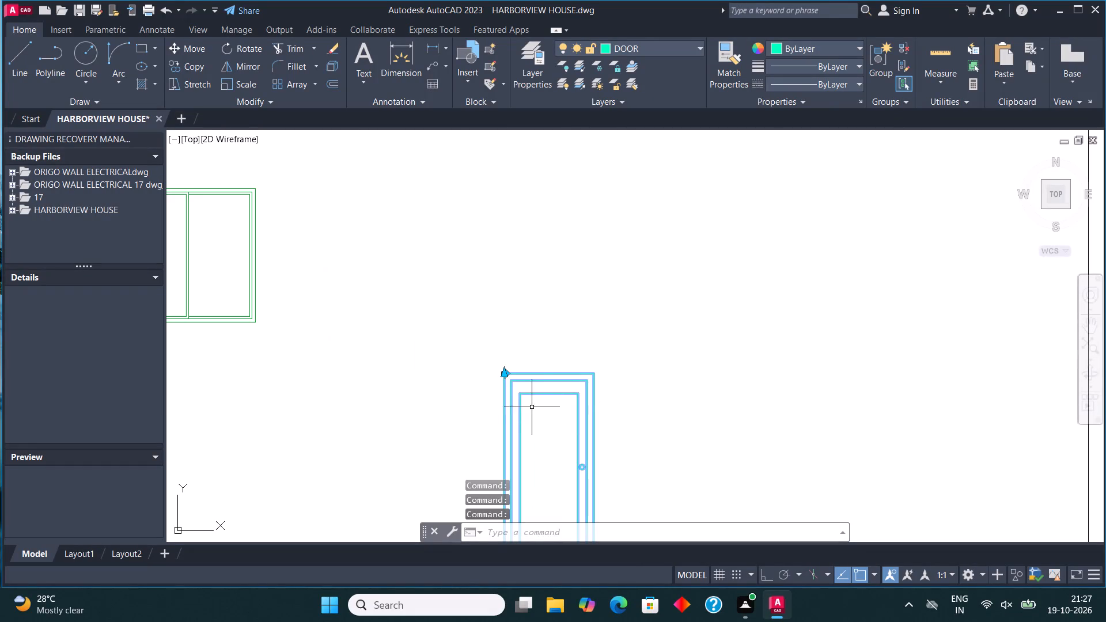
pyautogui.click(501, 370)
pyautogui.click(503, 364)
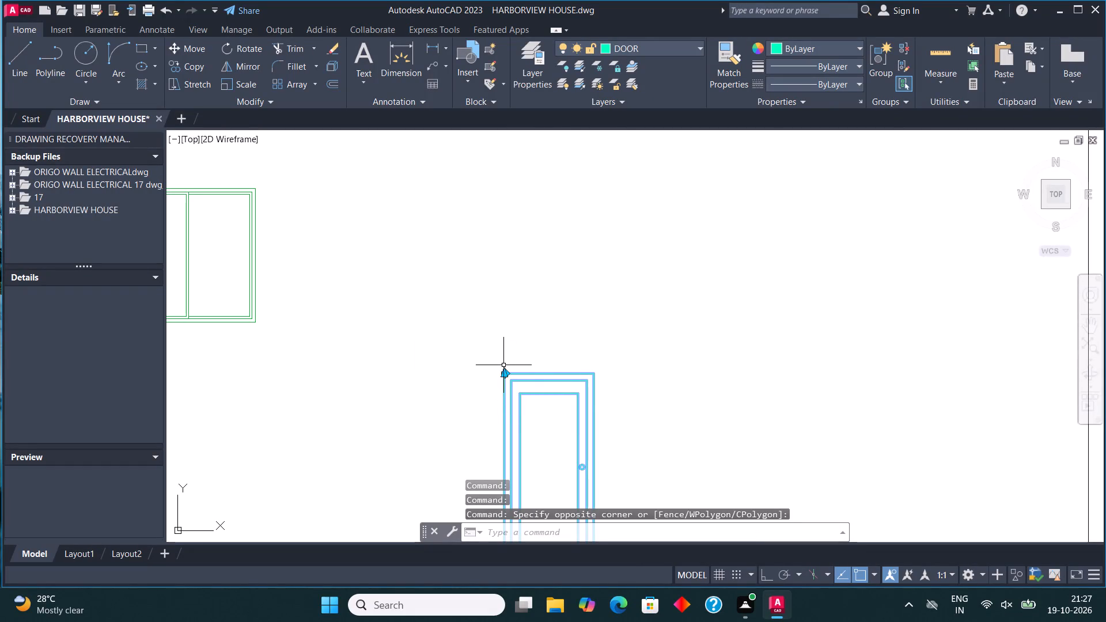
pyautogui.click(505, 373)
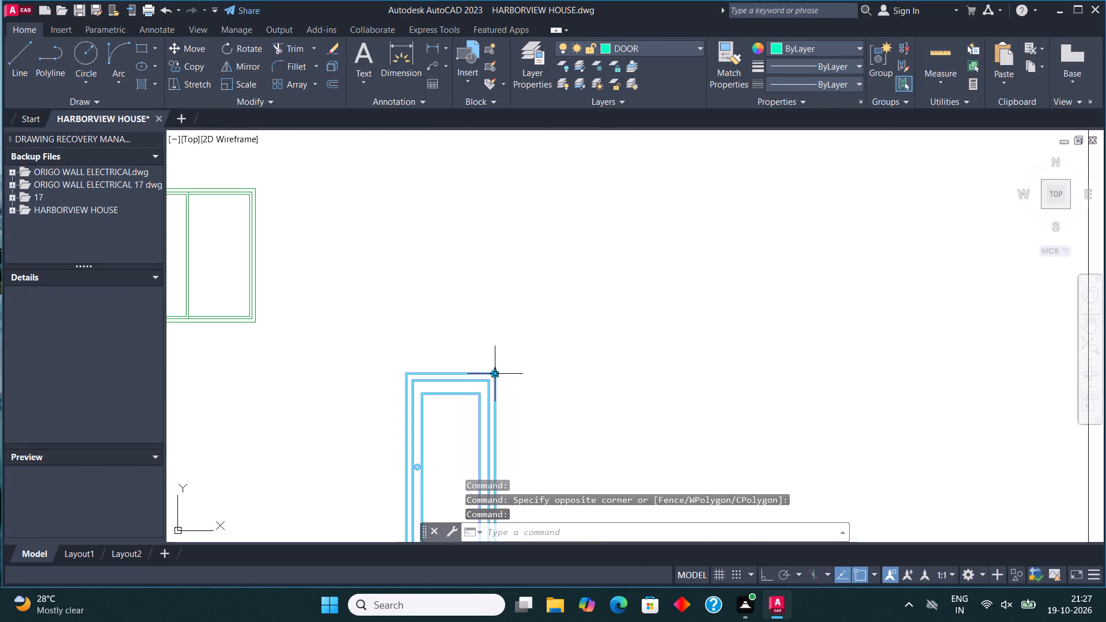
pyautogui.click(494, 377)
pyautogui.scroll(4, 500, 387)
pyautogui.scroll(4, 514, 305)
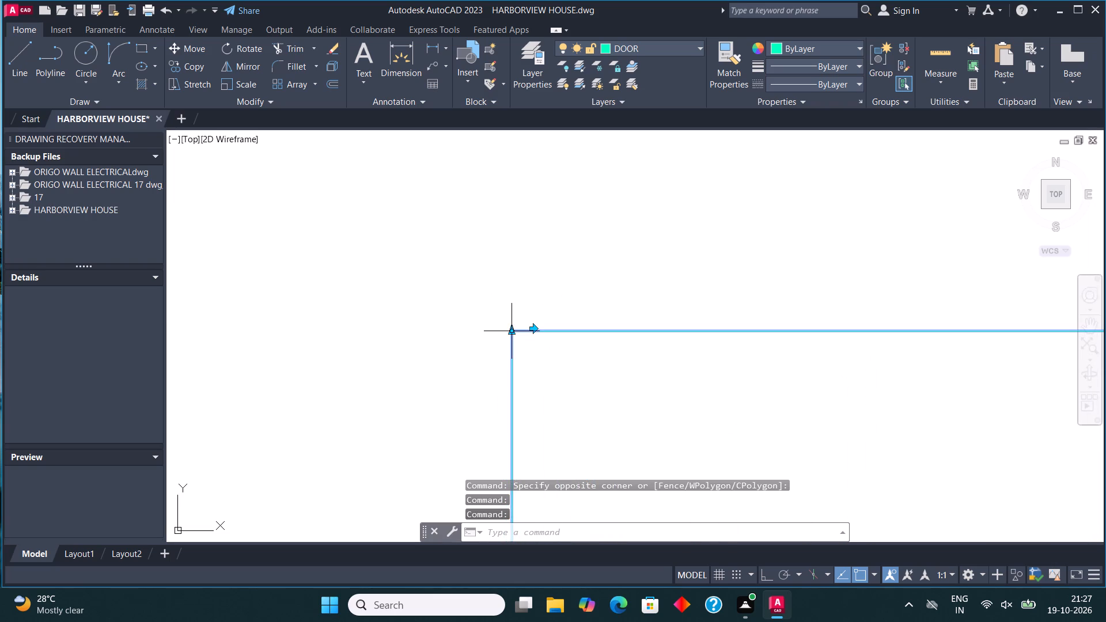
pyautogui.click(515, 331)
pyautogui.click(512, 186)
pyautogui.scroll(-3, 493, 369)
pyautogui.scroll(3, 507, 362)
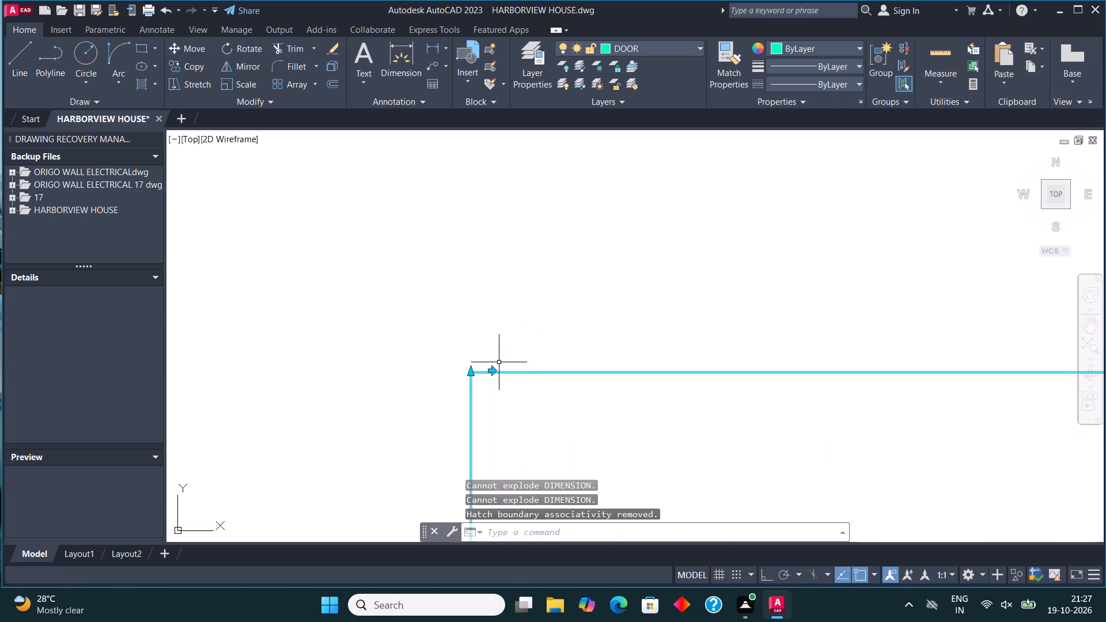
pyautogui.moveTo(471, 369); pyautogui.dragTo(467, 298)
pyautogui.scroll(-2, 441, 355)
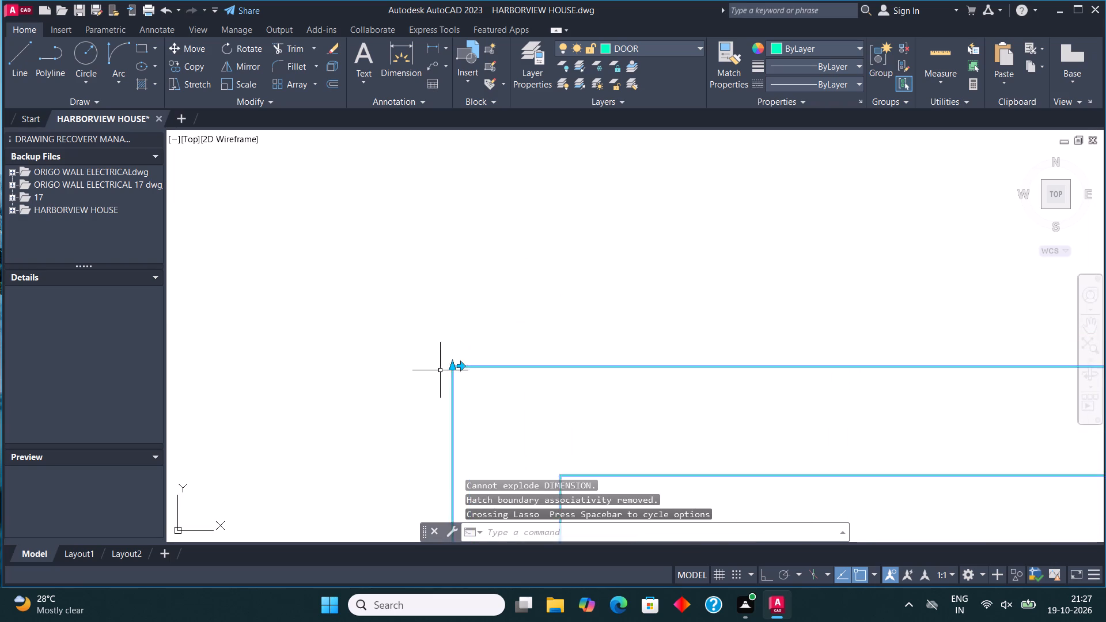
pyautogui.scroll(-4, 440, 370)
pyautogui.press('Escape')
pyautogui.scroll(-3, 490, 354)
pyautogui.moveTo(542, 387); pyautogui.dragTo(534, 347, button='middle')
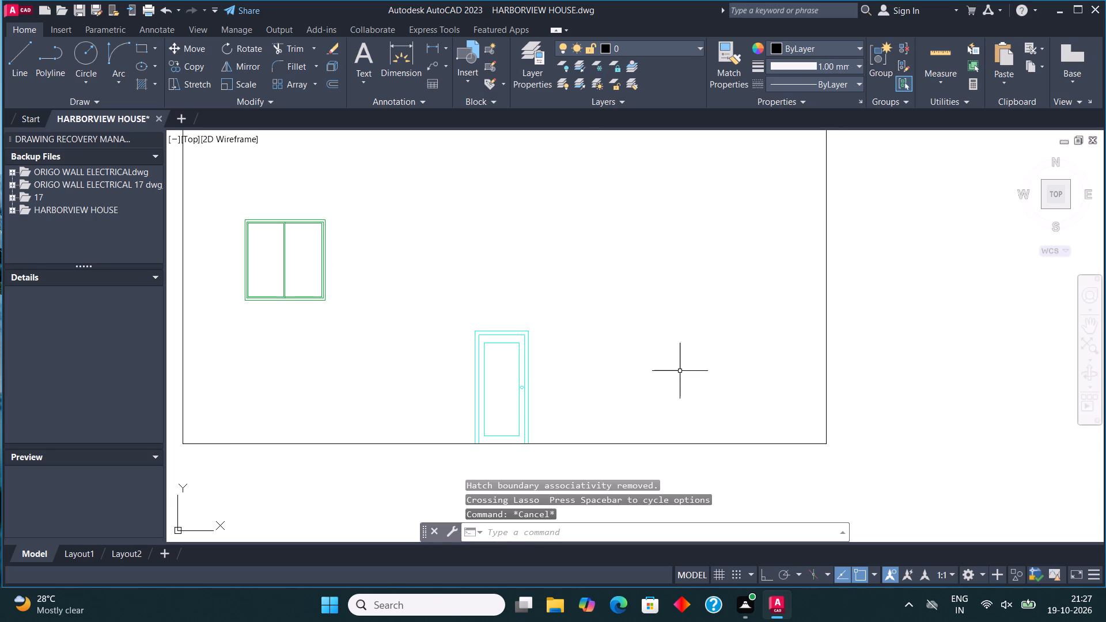
# Move the gable roof lines, including both overhang ends, straight down to lower the roof over the walls.
pyautogui.scroll(-4, 584, 369)
pyautogui.scroll(2, 541, 329)
pyautogui.scroll(-1, 528, 335)
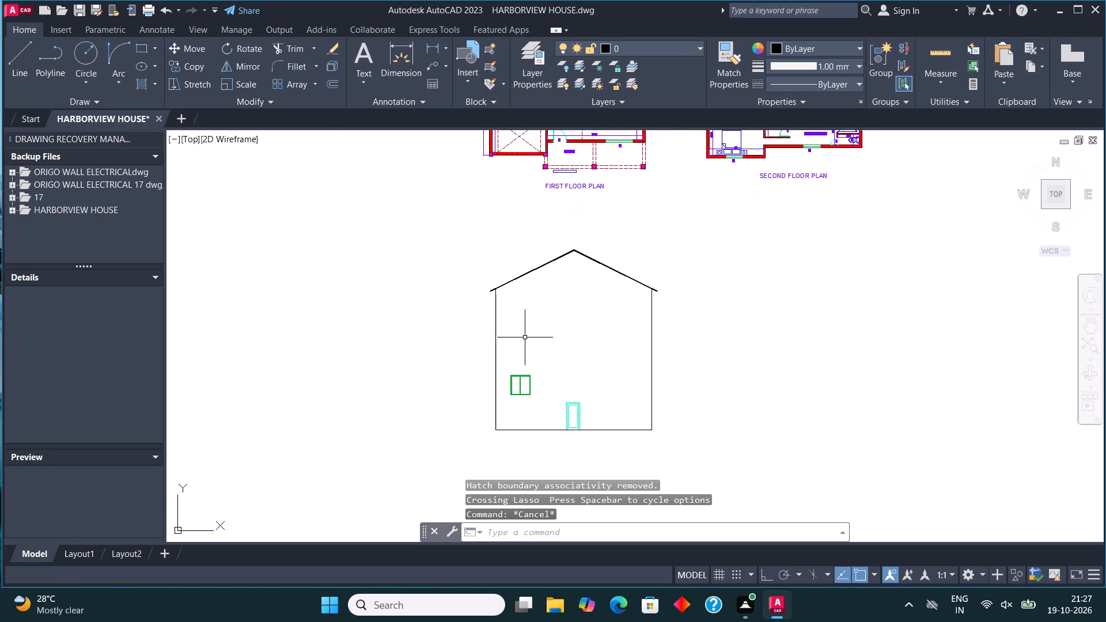
pyautogui.scroll(-1, 525, 337)
pyautogui.moveTo(523, 337); pyautogui.dragTo(441, 379, button='middle')
pyautogui.scroll(2, 457, 362)
pyautogui.moveTo(525, 339); pyautogui.dragTo(525, 328)
pyautogui.click(453, 243)
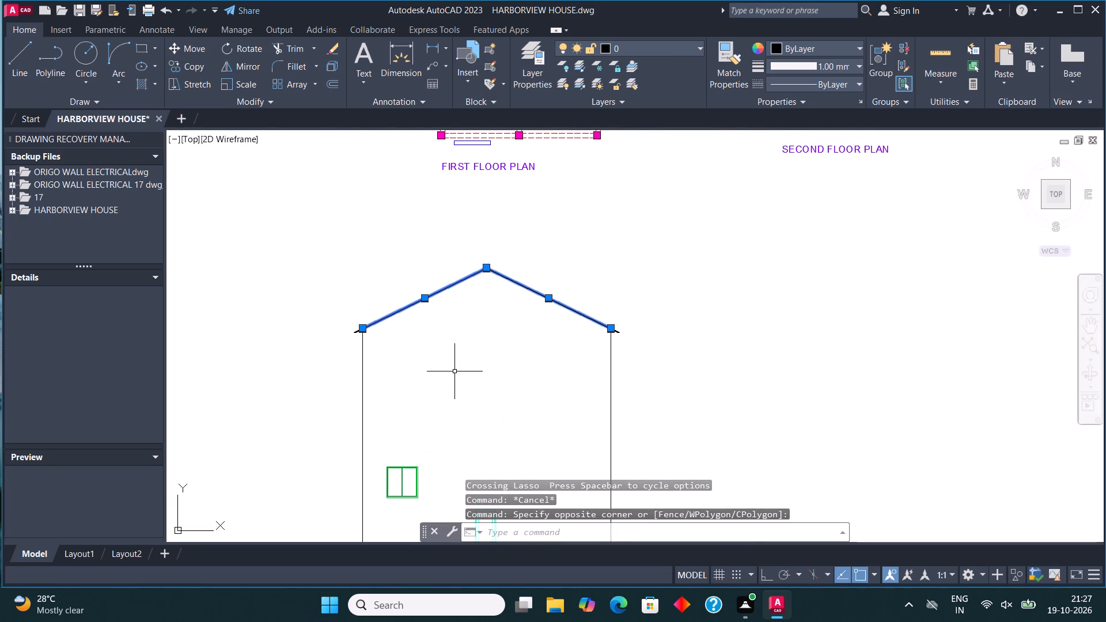
pyautogui.scroll(1, 338, 356)
pyautogui.moveTo(332, 341); pyautogui.dragTo(332, 335)
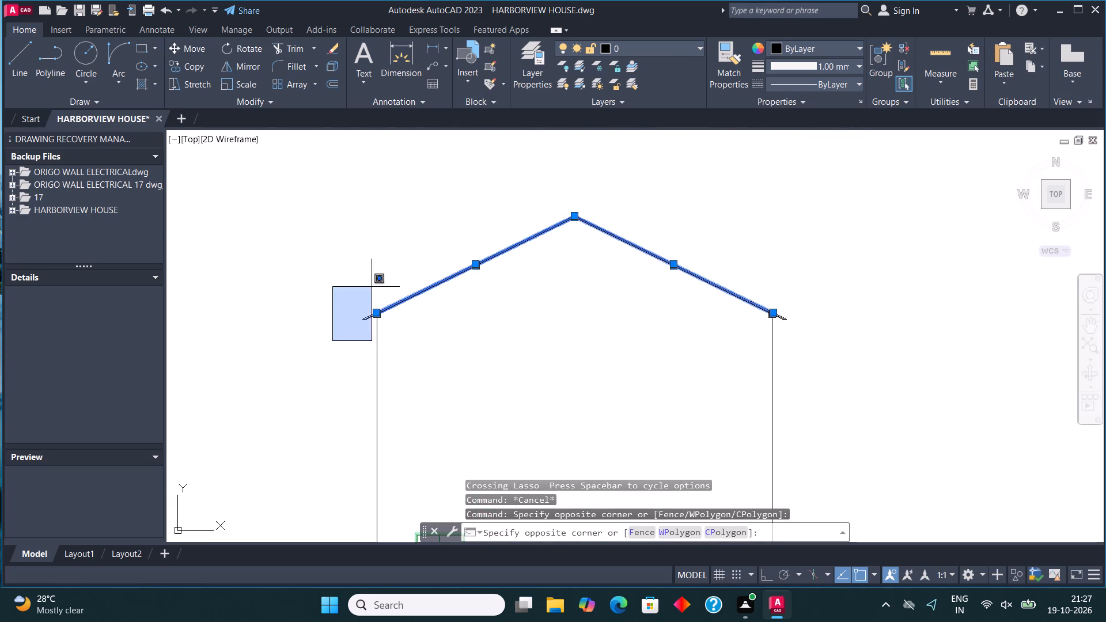
pyautogui.scroll(-2, 418, 276)
pyautogui.click(603, 256)
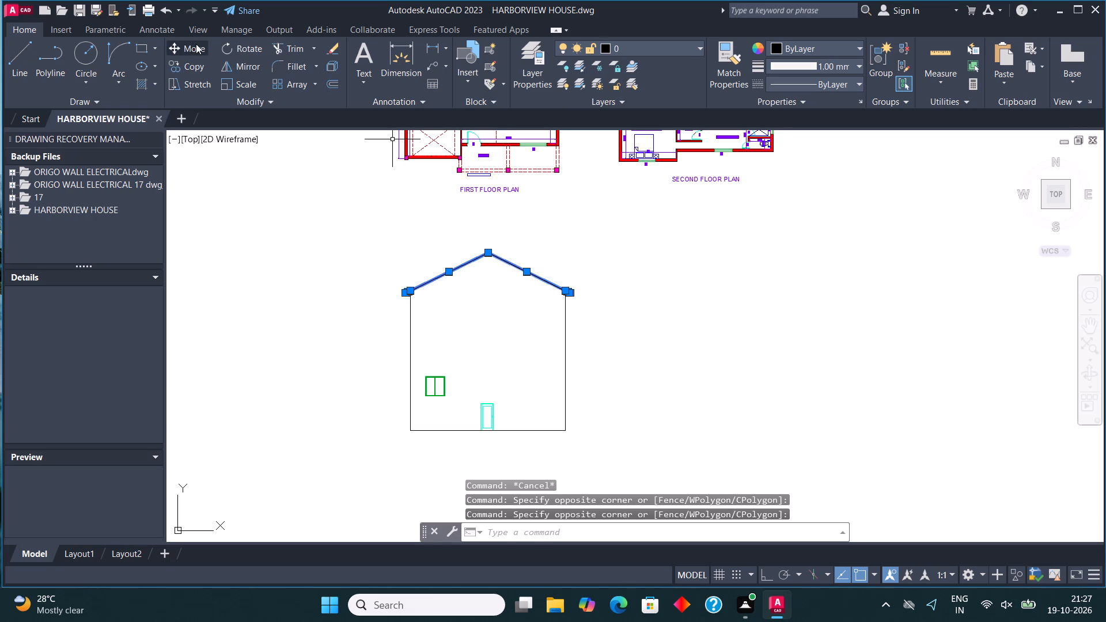
pyautogui.click(196, 44)
pyautogui.click(498, 286)
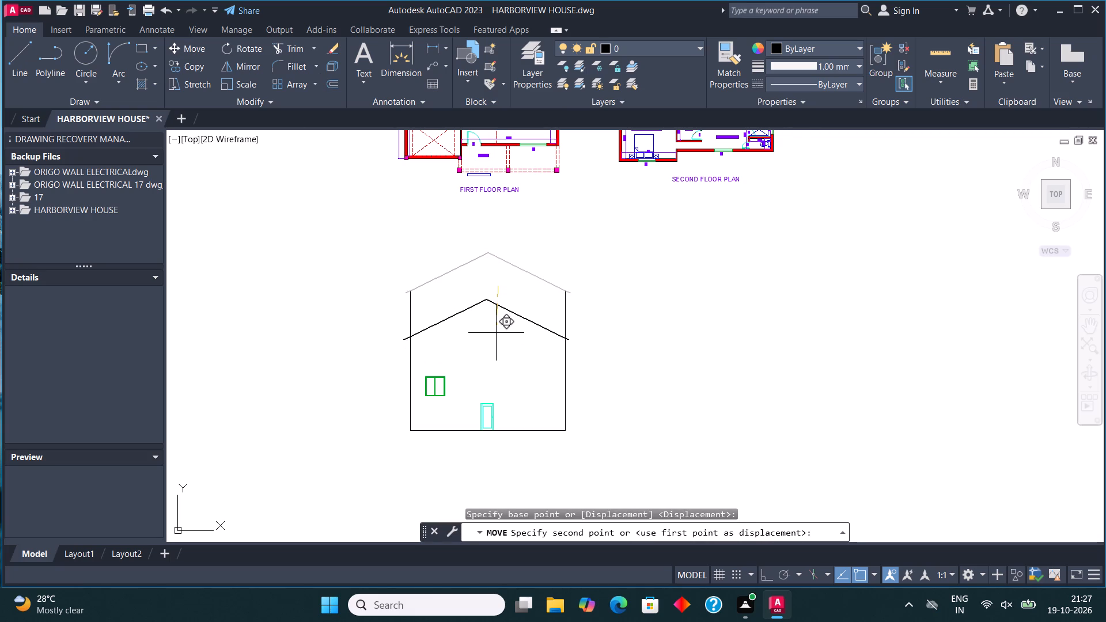
pyautogui.click(495, 330)
pyautogui.press('Escape')
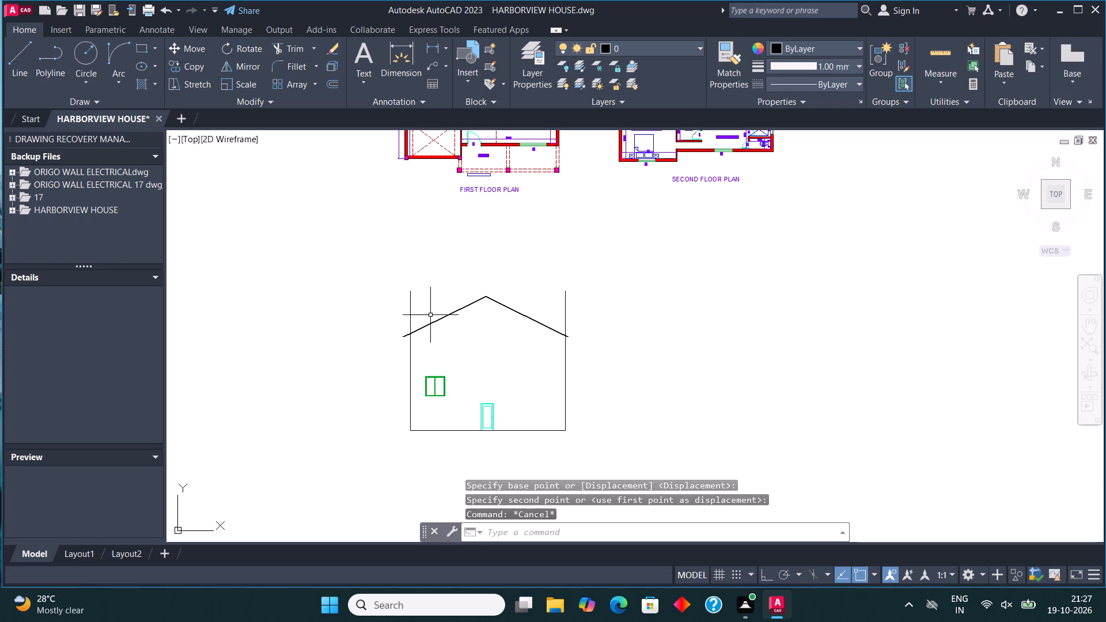
# Trim the parts of both side wall lines that project above the lowered roof.
pyautogui.click(285, 44)
pyautogui.moveTo(402, 318); pyautogui.dragTo(490, 261)
pyautogui.moveTo(511, 274); pyautogui.dragTo(616, 339)
pyautogui.press('Escape')
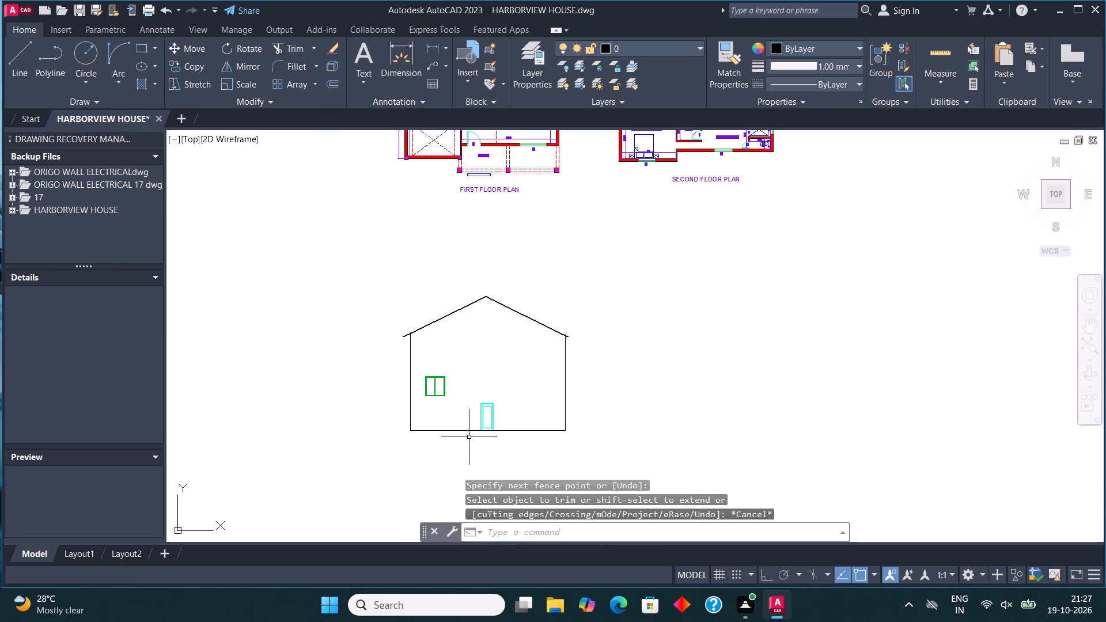
# Draw a small upright rectangle for an upper window under the left roof slope, above the two-pane window.
pyautogui.scroll(1, 433, 352)
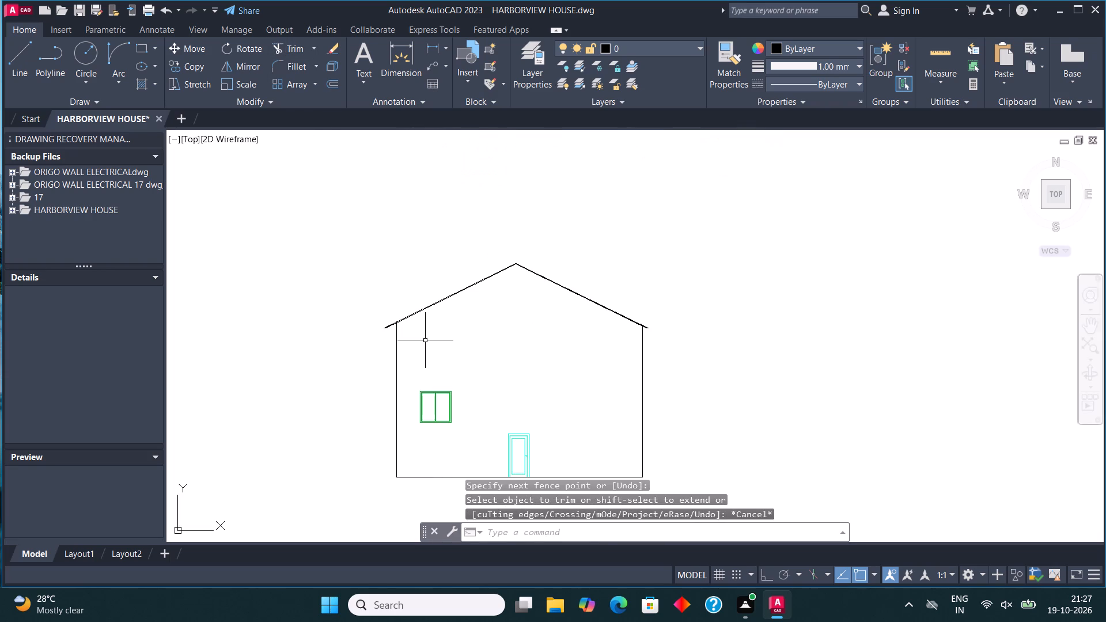
pyautogui.scroll(1, 425, 340)
pyautogui.click(139, 44)
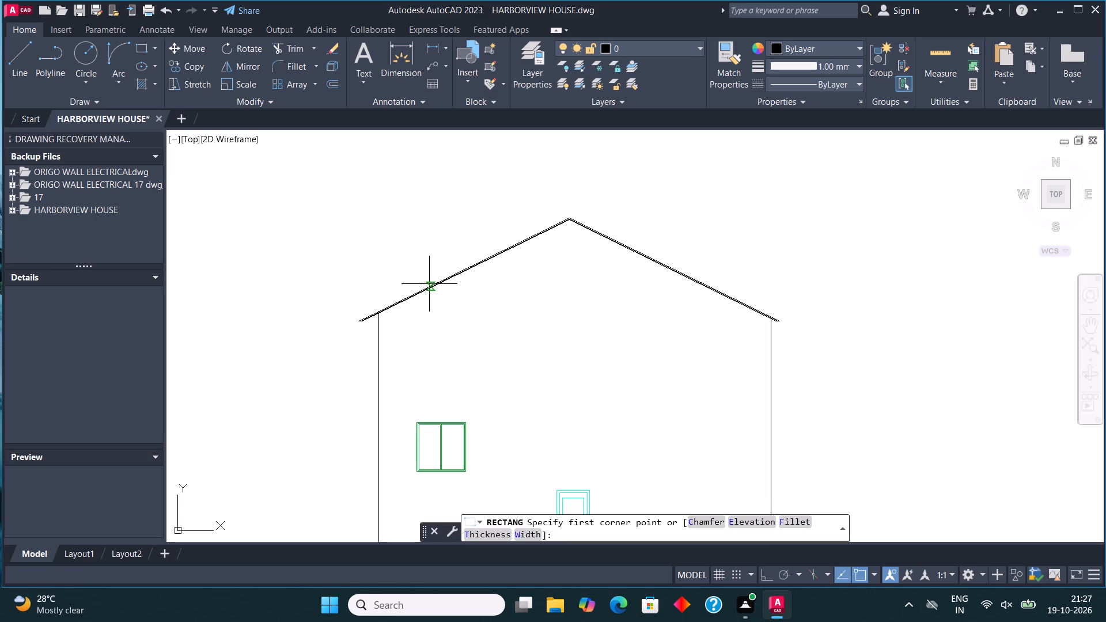
pyautogui.click(421, 356)
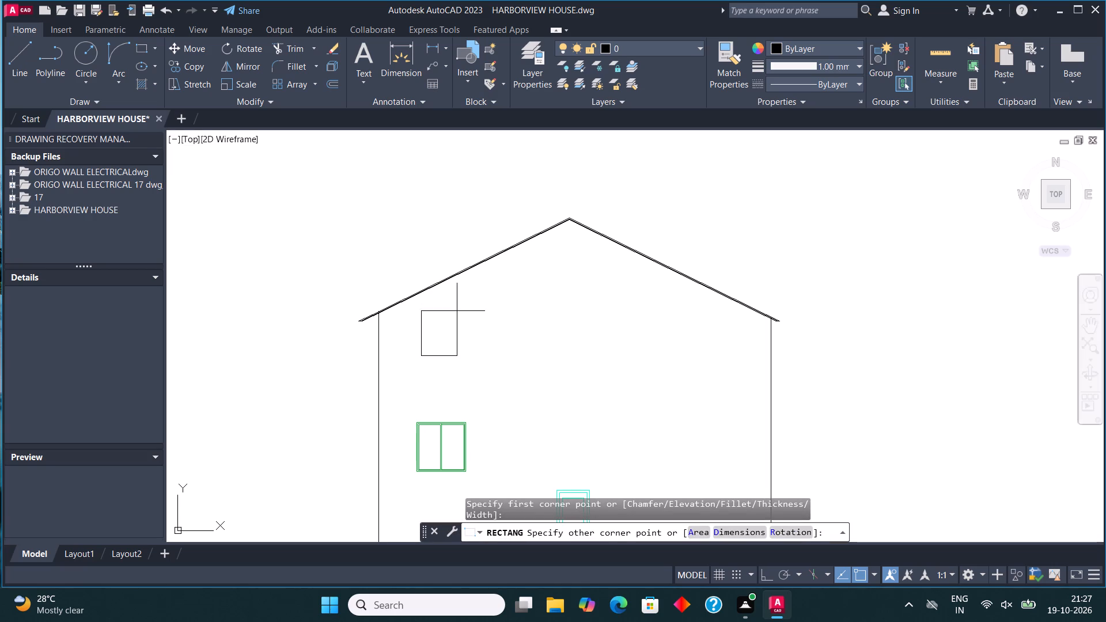
pyautogui.click(452, 313)
# Offset the upper window rectangle outward by 2".
pyautogui.scroll(1, 447, 311)
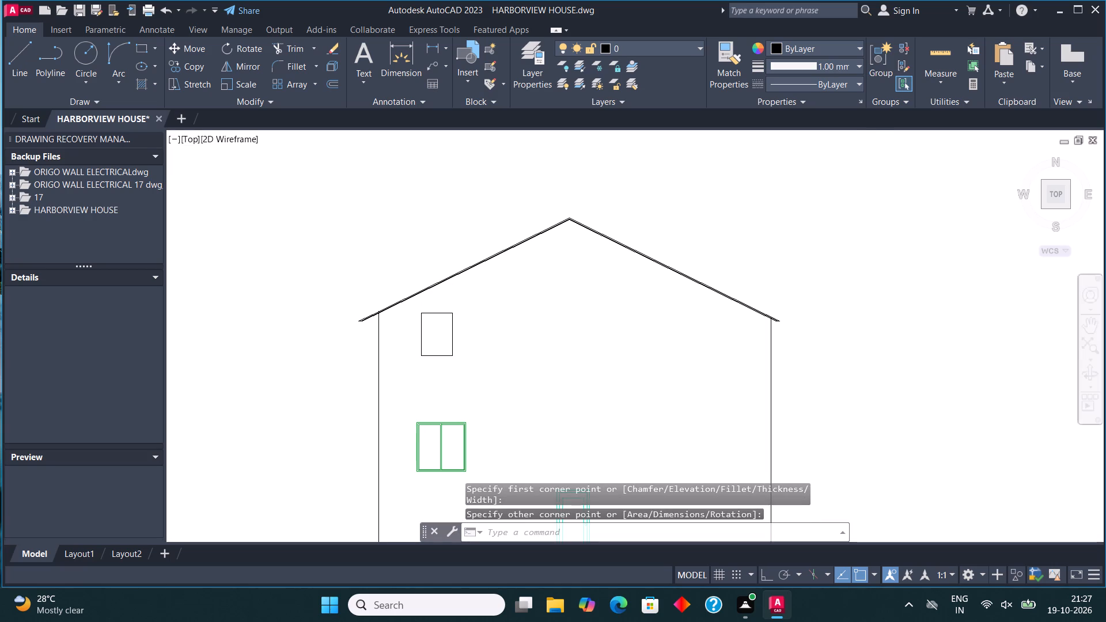
pyautogui.scroll(1, 447, 311)
pyautogui.click(444, 310)
pyautogui.click(416, 330)
pyautogui.click(336, 86)
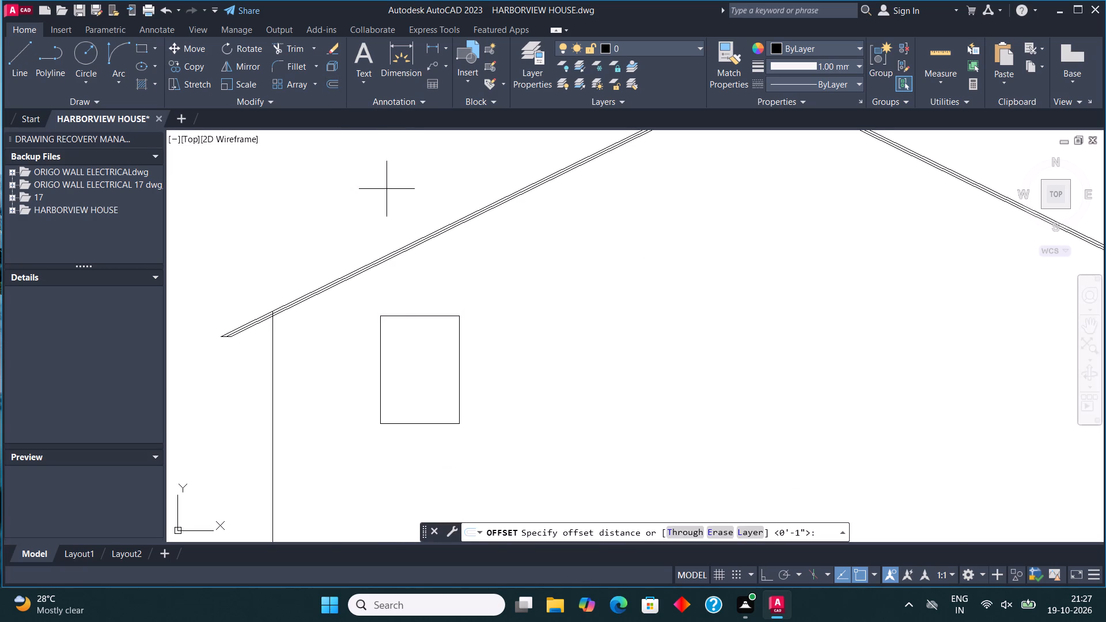
pyautogui.click(414, 313)
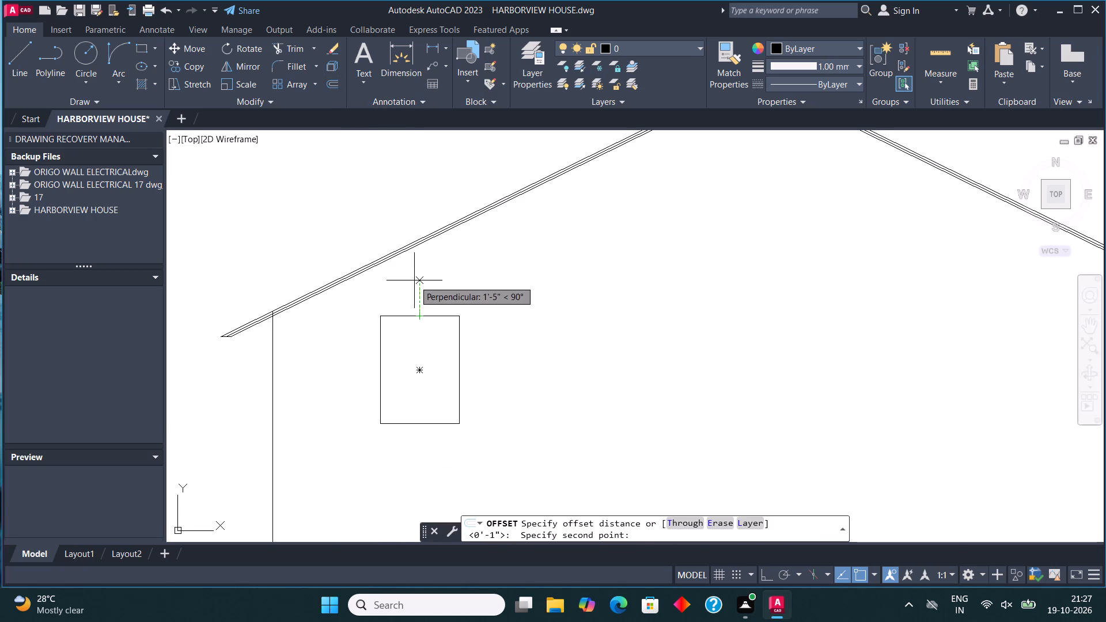
pyautogui.write('2"')
pyautogui.press('Return')
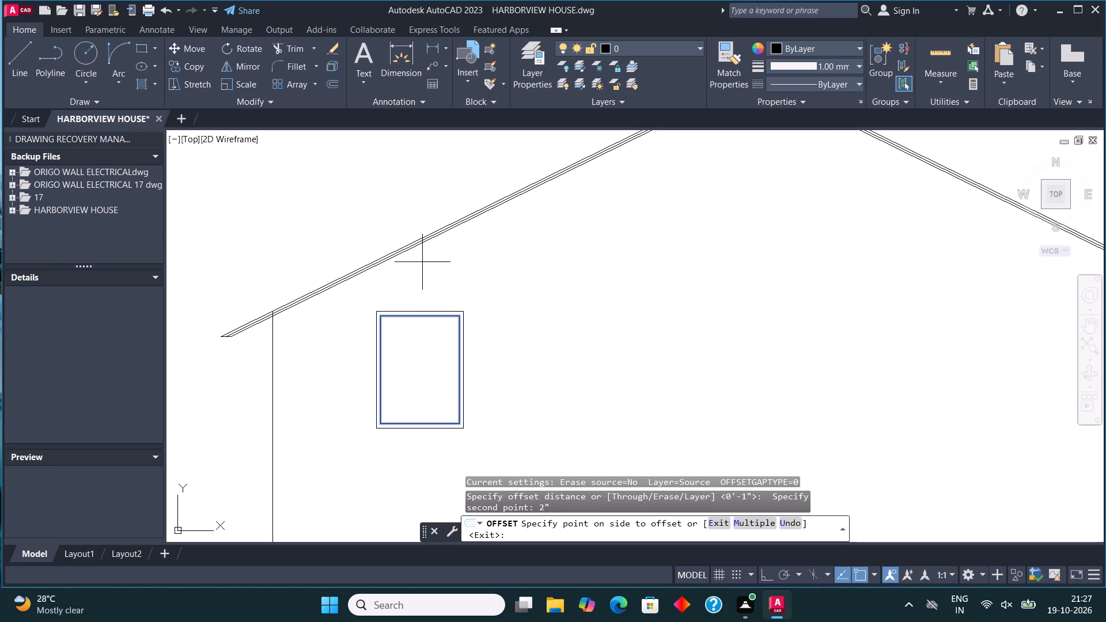
pyautogui.click(422, 260)
pyautogui.press('Escape')
# Offset the original upper window rectangle inward by 1".
pyautogui.click(425, 317)
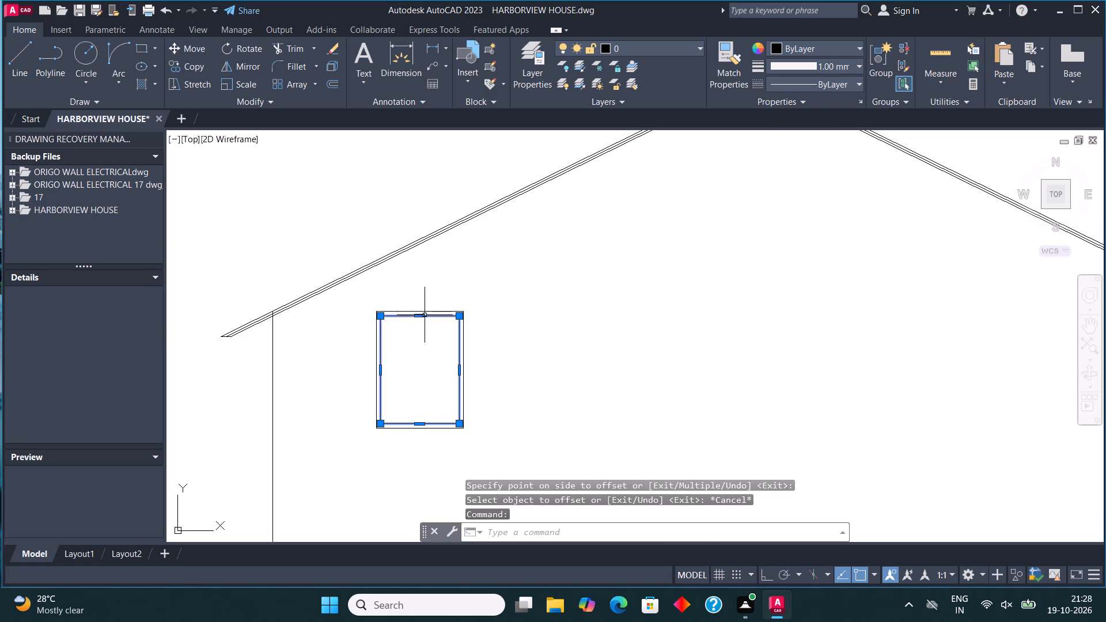
pyautogui.click(333, 82)
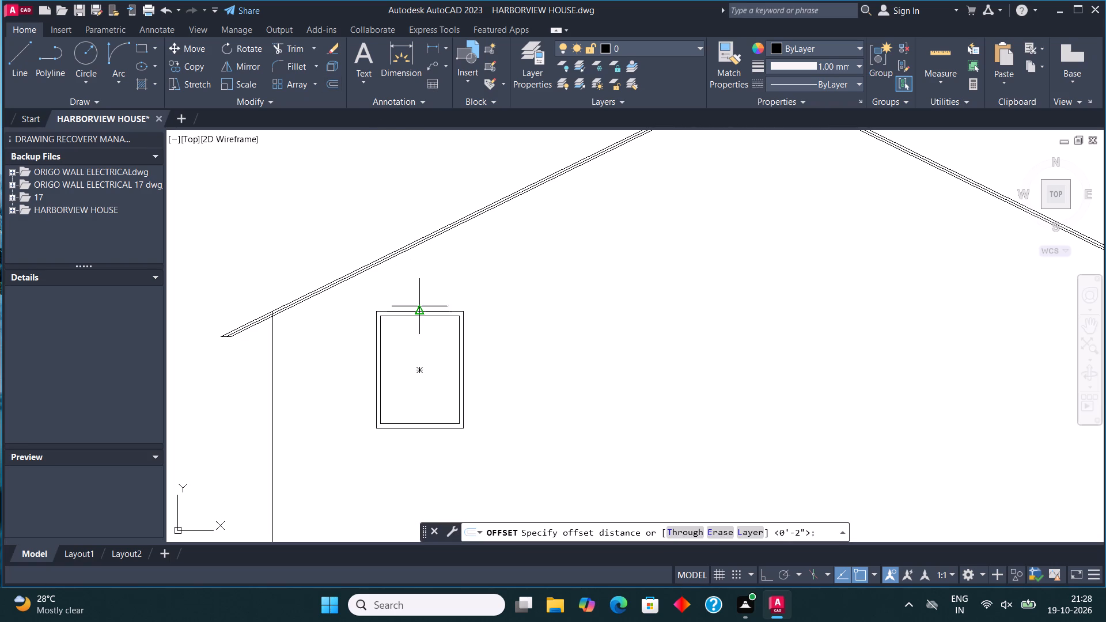
pyautogui.click(419, 319)
pyautogui.write('1"')
pyautogui.press('Return')
pyautogui.click(408, 368)
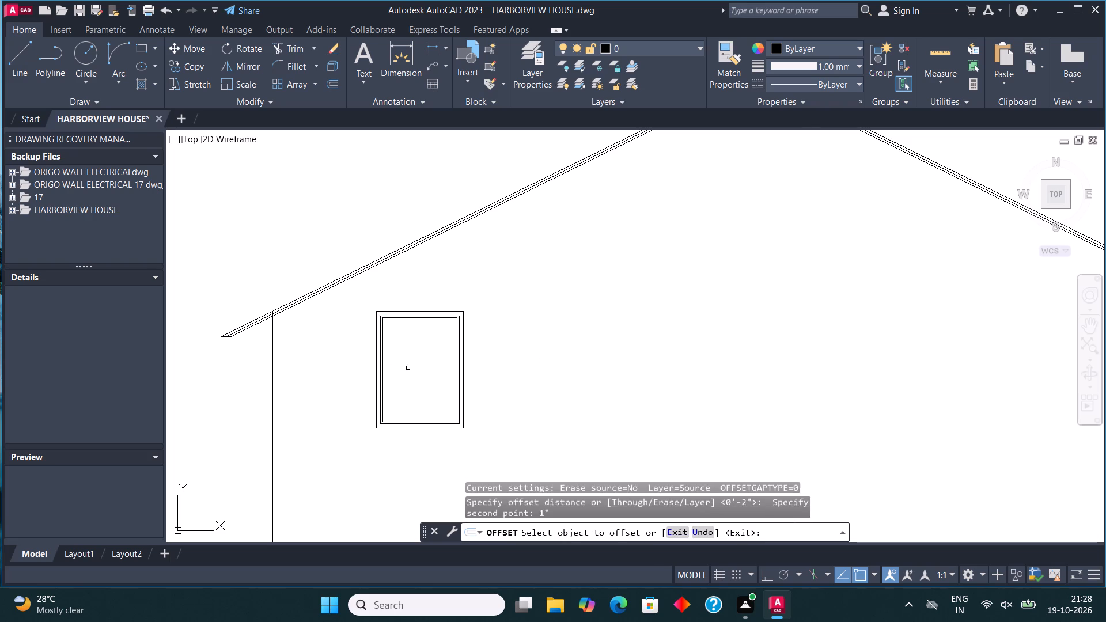
pyautogui.press('Escape')
# Draw glazing bars in the upper window: a horizontal line at mid-height and a vertical line from its midpoint to the inner frame's top.
pyautogui.scroll(-2, 423, 360)
pyautogui.scroll(2, 434, 371)
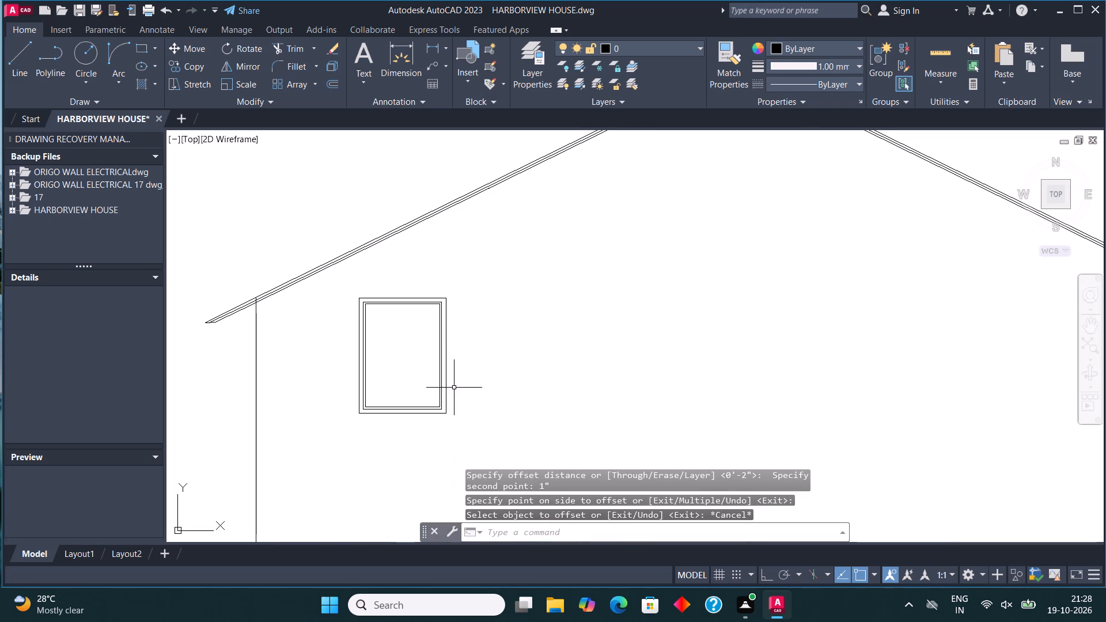
pyautogui.click(15, 51)
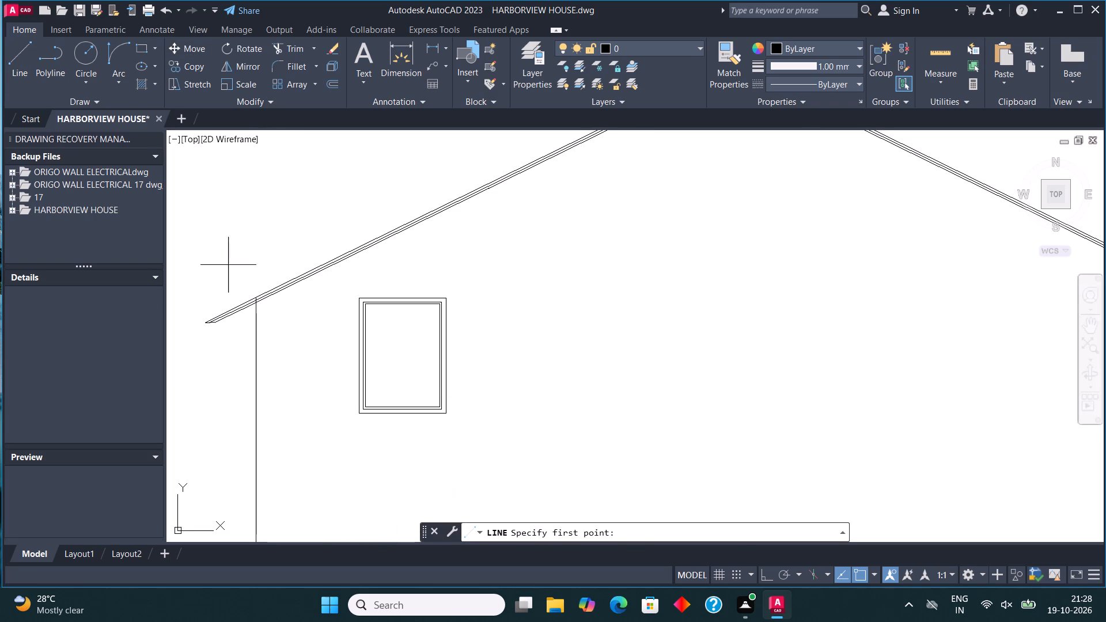
pyautogui.click(369, 358)
pyautogui.click(438, 357)
pyautogui.press('Escape')
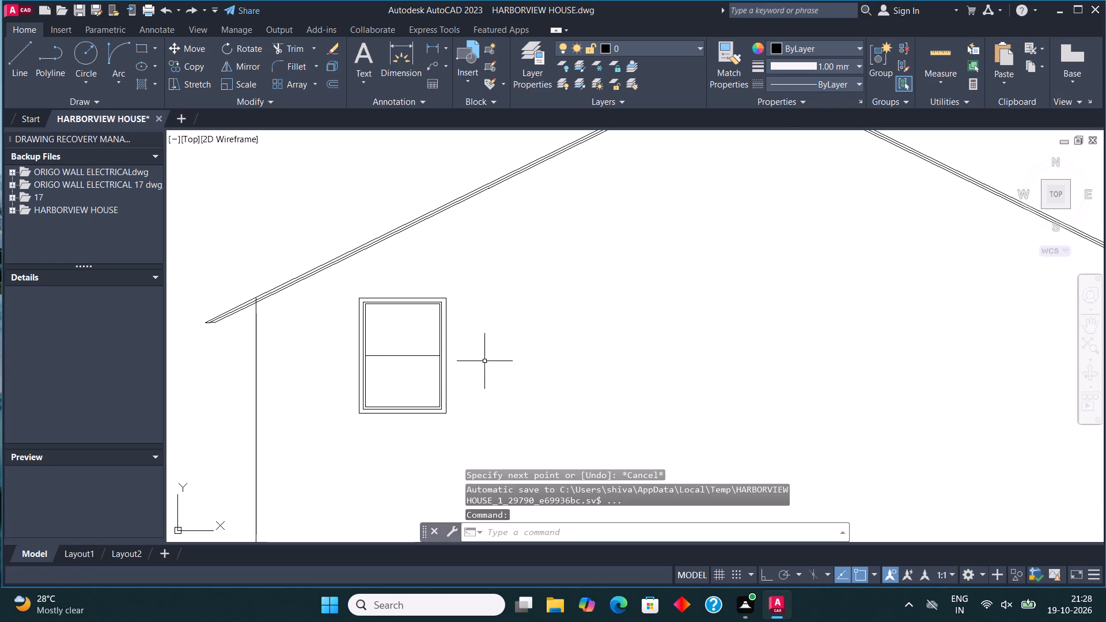
pyautogui.click(25, 59)
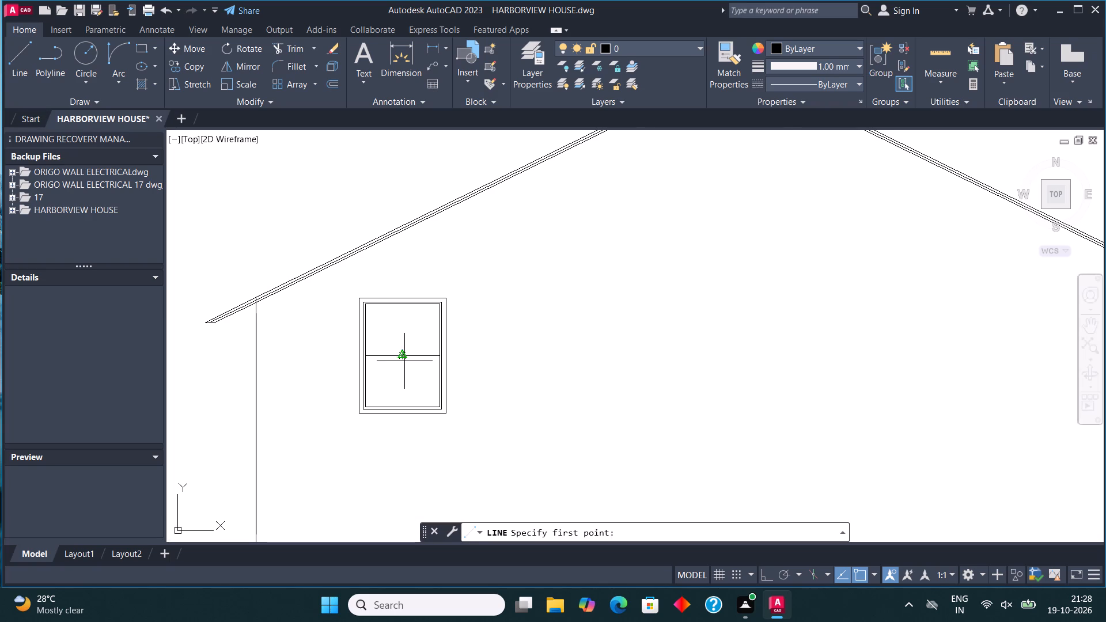
pyautogui.click(404, 354)
pyautogui.click(403, 306)
pyautogui.press('Escape')
# Copy the complete upper window horizontally to a spot near the middle of the gable, just left of the ridge.
pyautogui.scroll(-2, 399, 328)
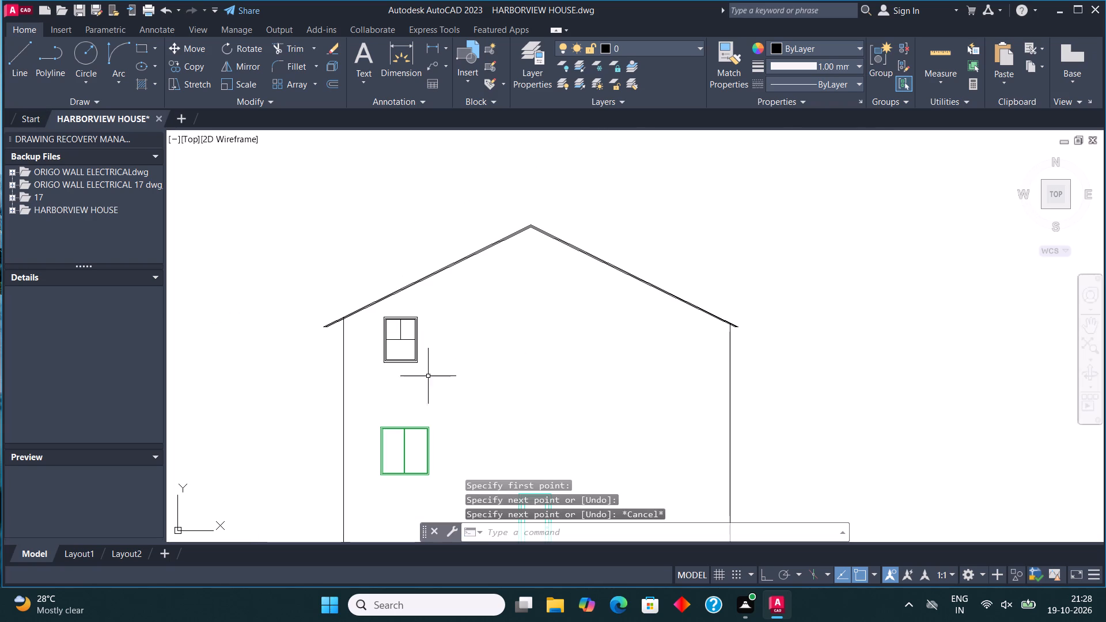
pyautogui.click(433, 376)
pyautogui.click(374, 308)
pyautogui.click(185, 65)
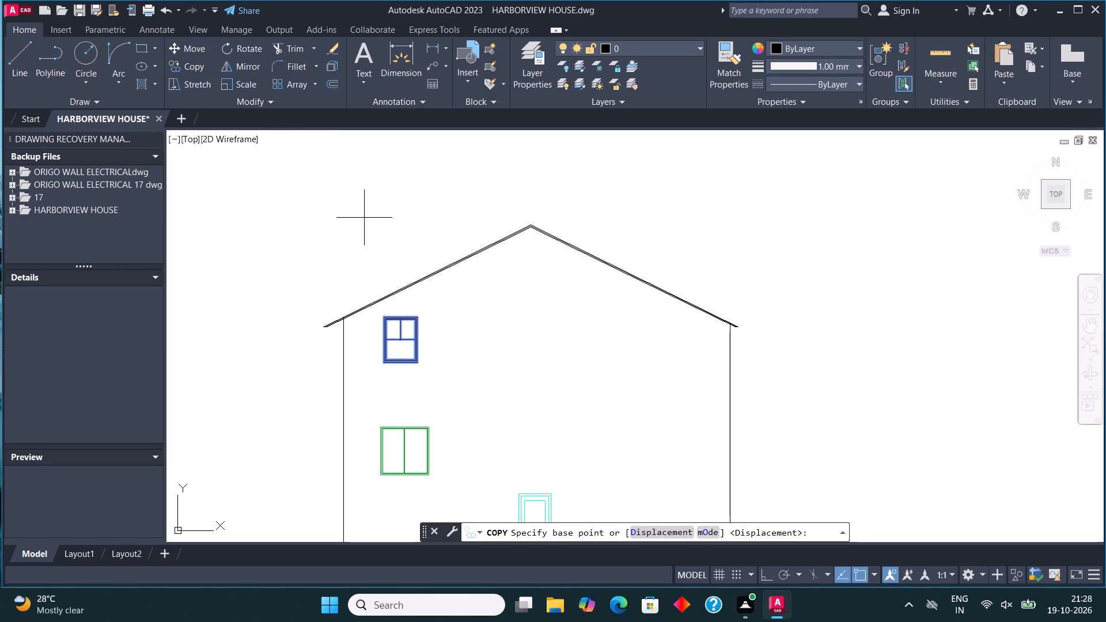
pyautogui.click(399, 328)
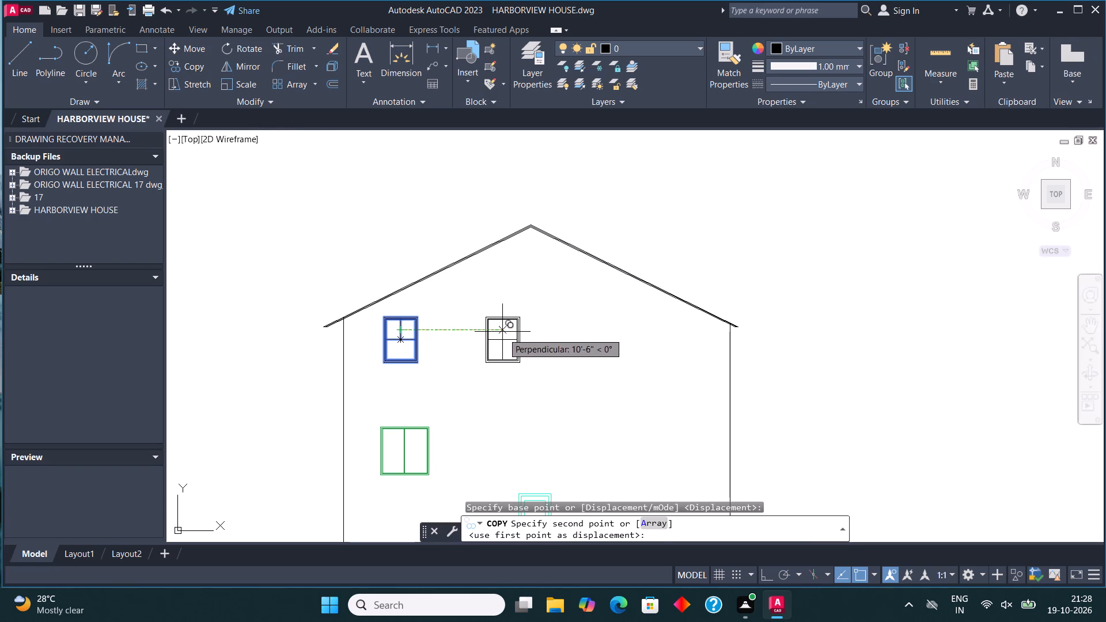
pyautogui.click(513, 333)
pyautogui.press('Escape')
# Stretch the top edge of the copied window's outer frame up by 1' with Ortho on.
pyautogui.scroll(2, 513, 331)
pyautogui.click(509, 316)
pyautogui.click(497, 270)
pyautogui.press('Escape')
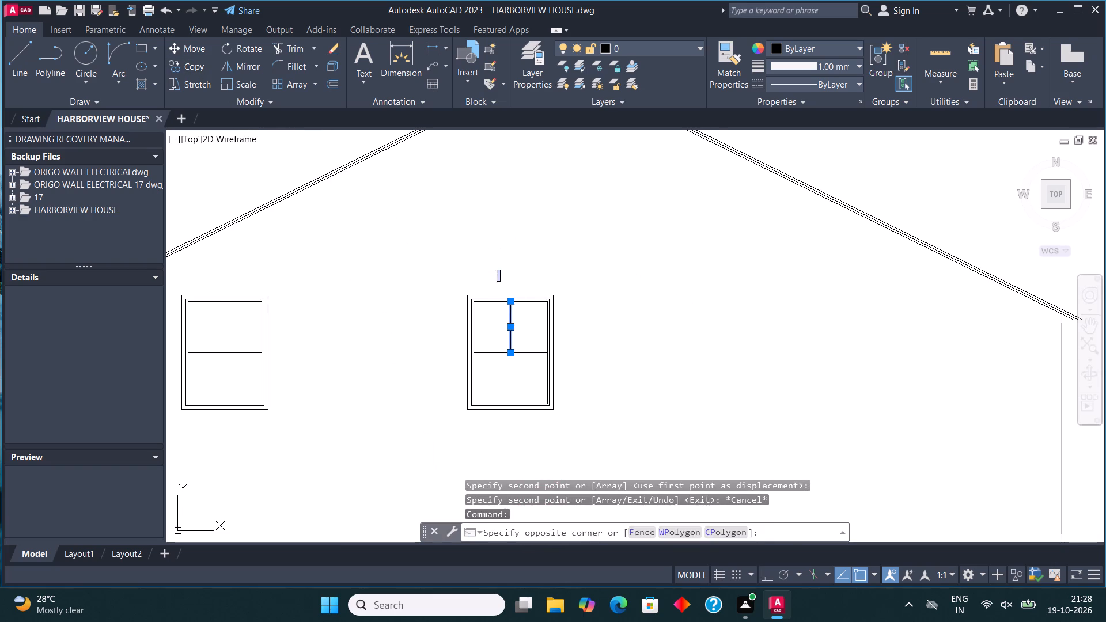
pyautogui.press('Escape')
pyautogui.moveTo(497, 315); pyautogui.dragTo(490, 285)
pyautogui.click(486, 268)
pyautogui.scroll(2, 509, 296)
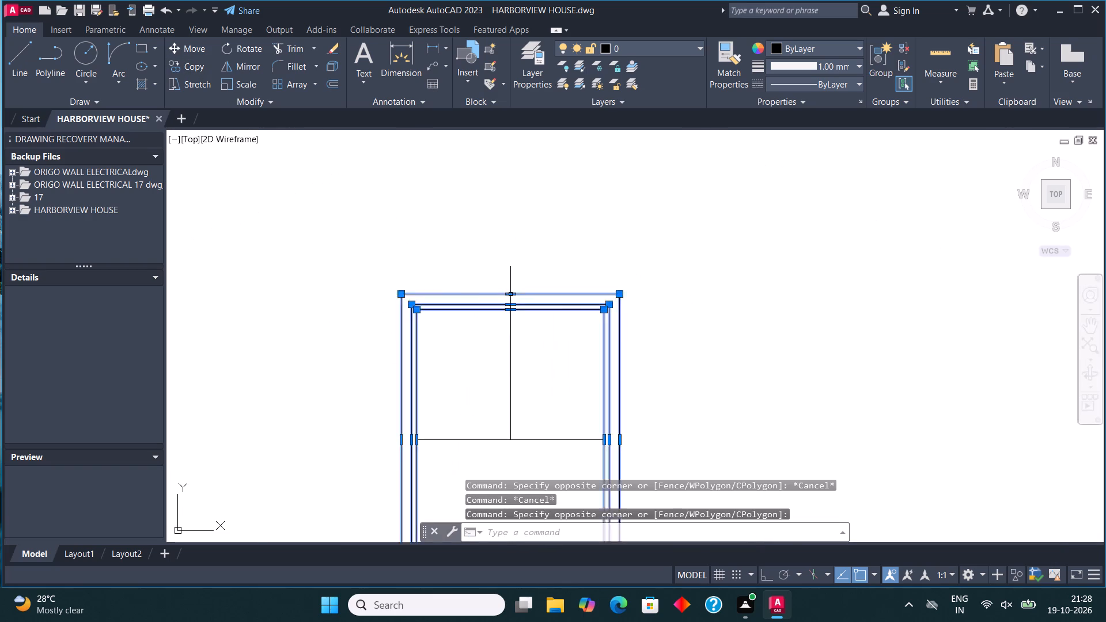
pyautogui.scroll(2, 510, 295)
pyautogui.click(510, 291)
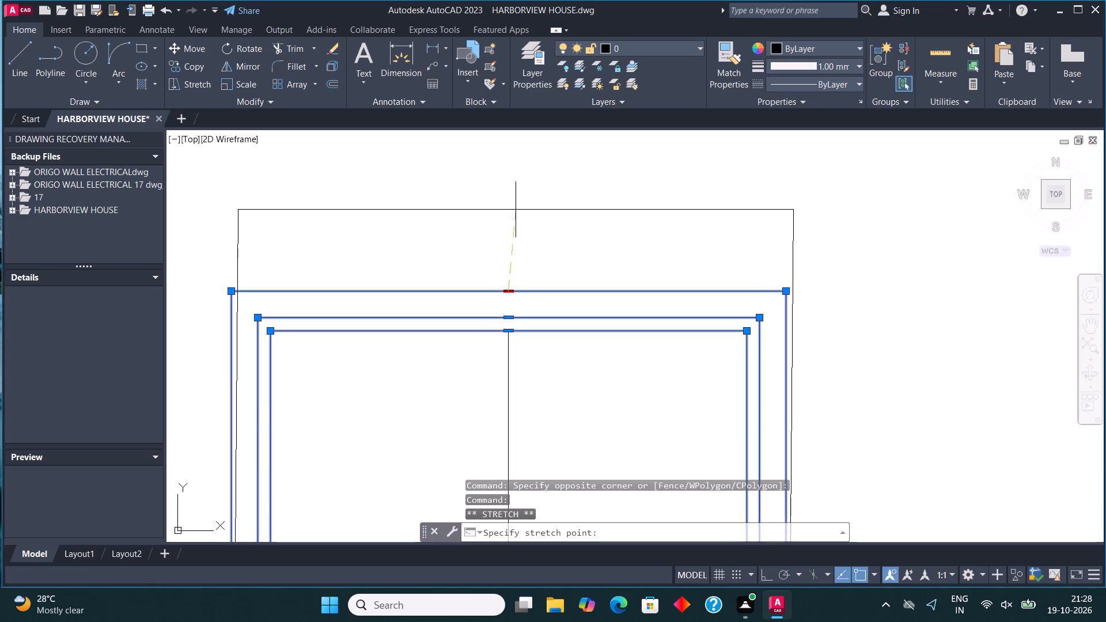
pyautogui.press('F8')
pyautogui.write("1'")
pyautogui.press('Return')
pyautogui.scroll(-4, 516, 210)
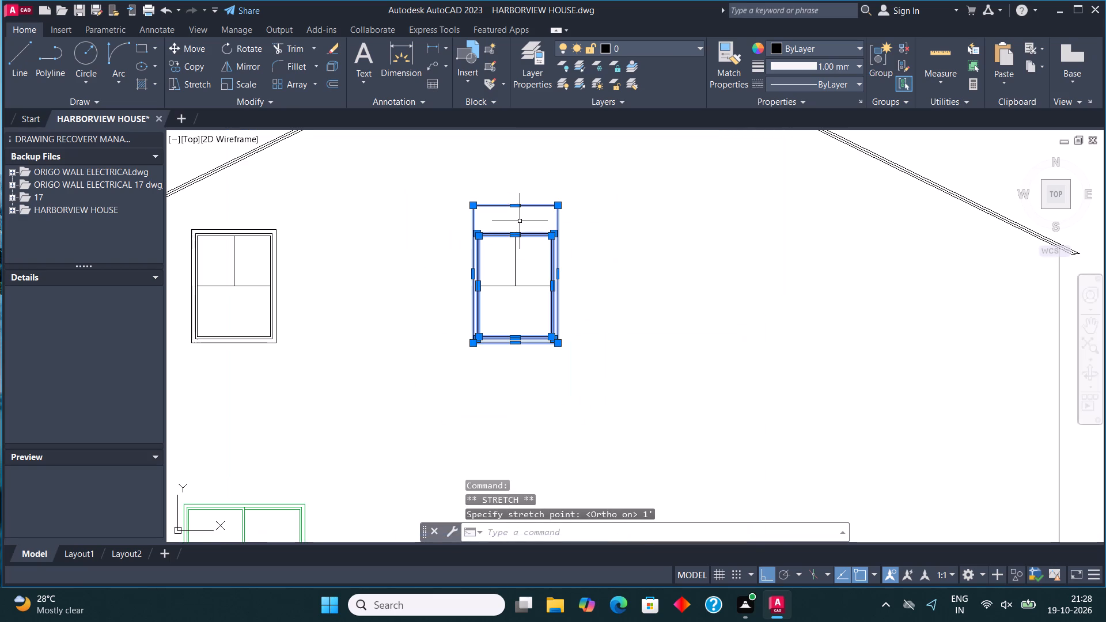
# Stretch the top edges of the copied window's two inner frames up by 1' each.
pyautogui.scroll(3, 520, 221)
pyautogui.click(496, 269)
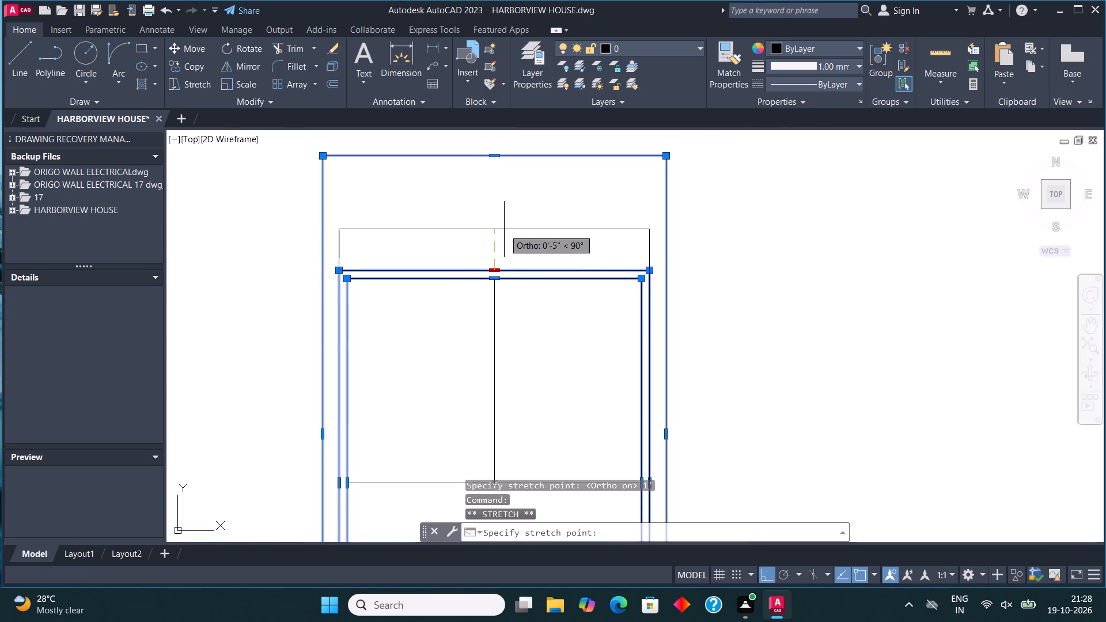
pyautogui.write("1'")
pyautogui.press('Return')
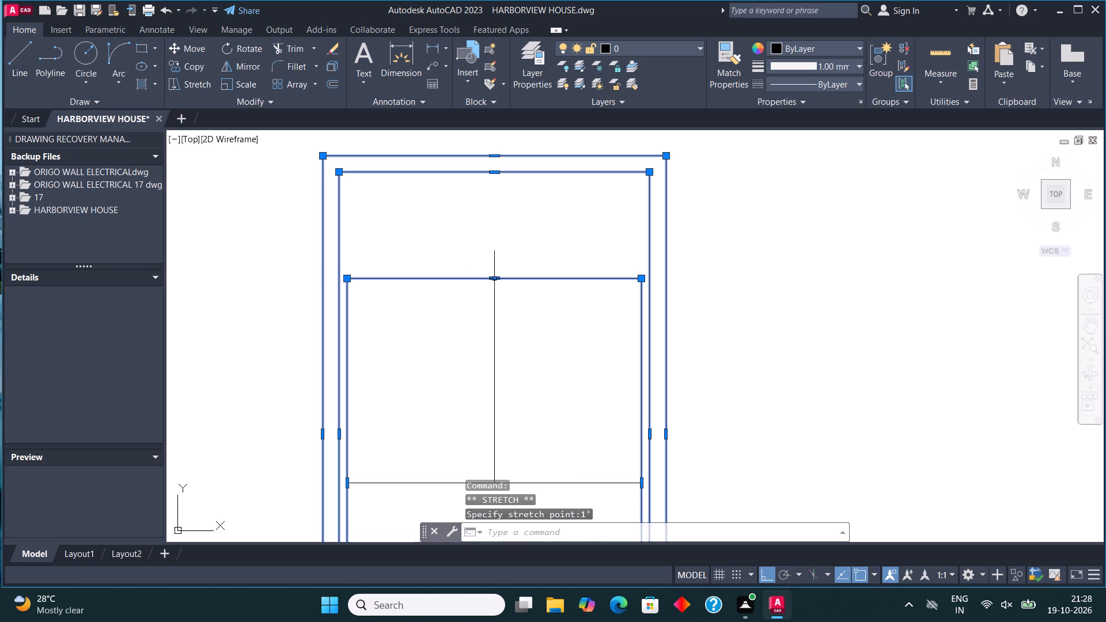
pyautogui.click(494, 282)
pyautogui.write("1'")
pyautogui.press('Return')
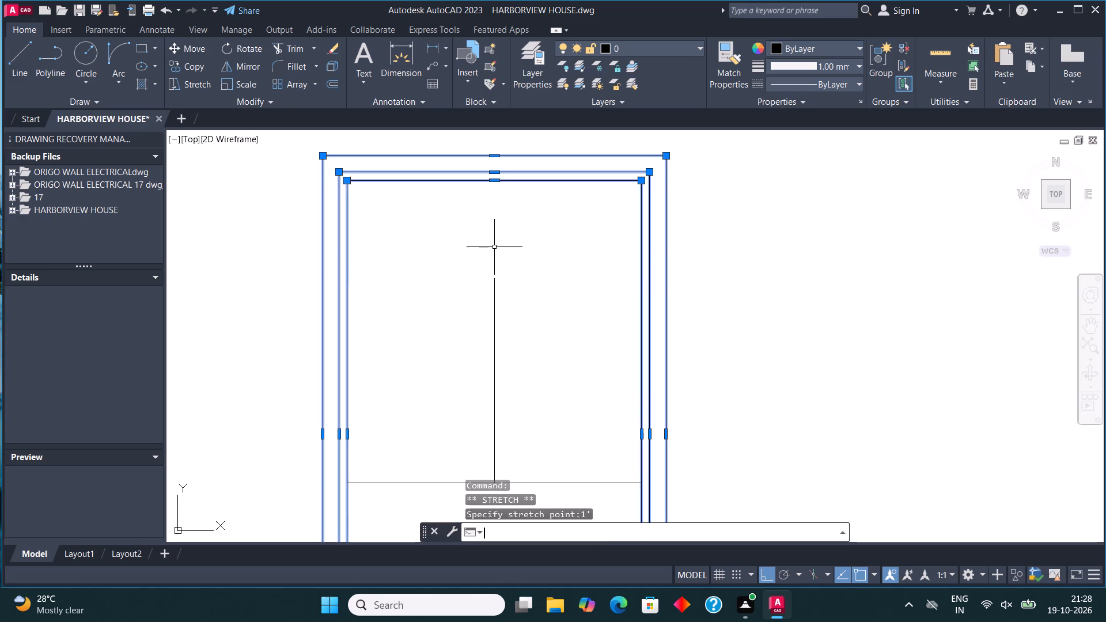
pyautogui.press('Escape')
# Extend the upper end of the copied window's vertical glazing bar to the raised top of the innermost frame.
pyautogui.moveTo(499, 308); pyautogui.dragTo(494, 300)
pyautogui.click(485, 289)
pyautogui.click(495, 279)
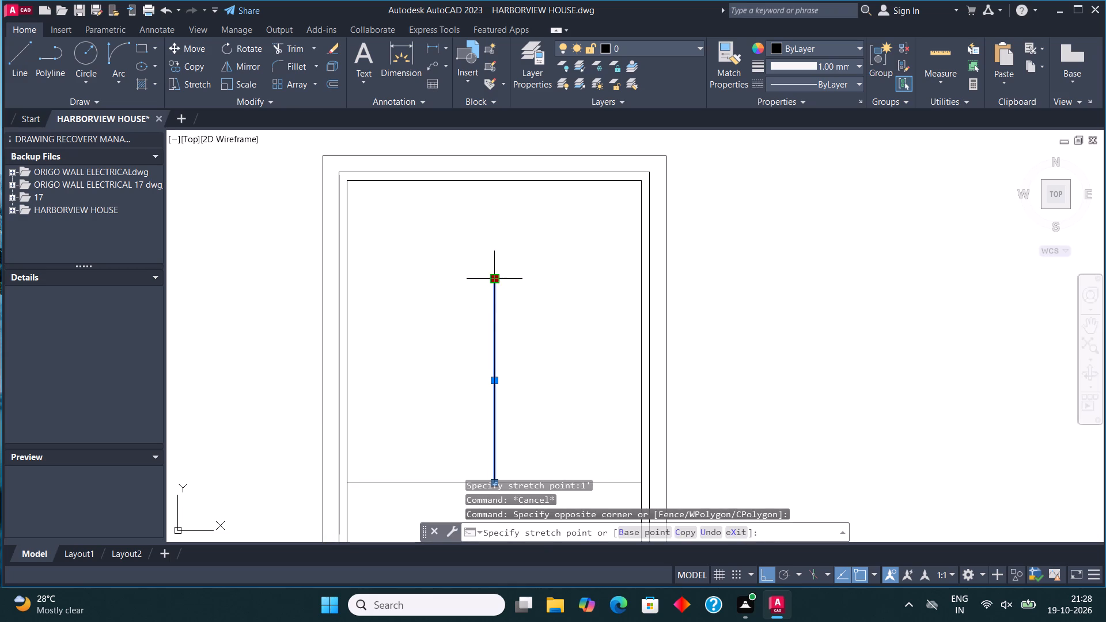
pyautogui.click(493, 181)
pyautogui.press('Escape')
# Replace the taller window's horizontal glazing bar with a new line between the midpoints of the innermost frame's sides.
pyautogui.scroll(-4, 488, 225)
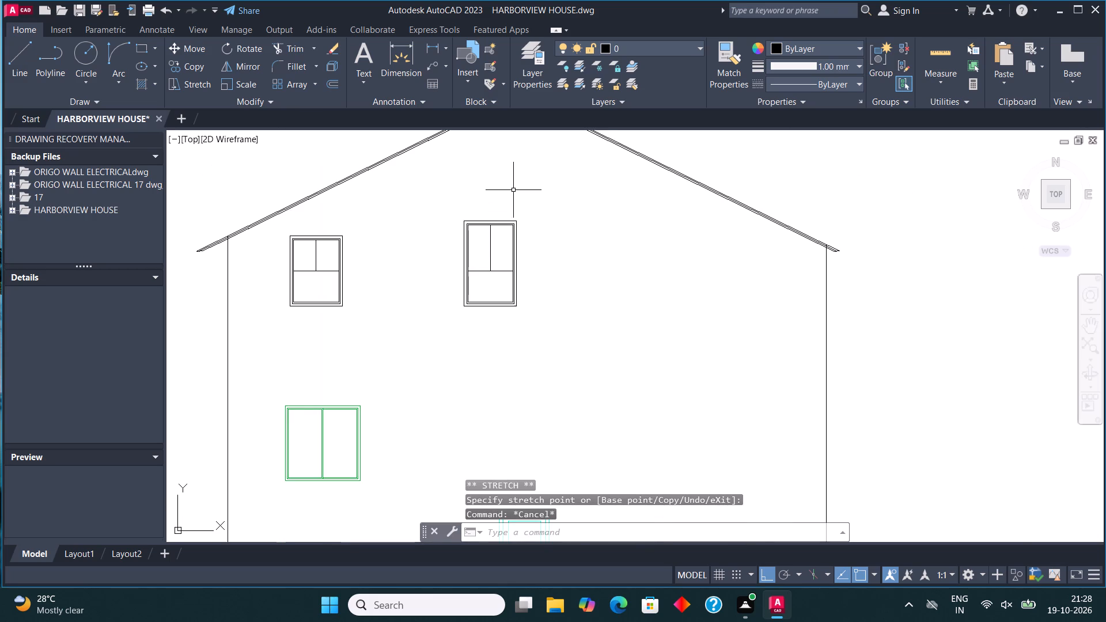
pyautogui.scroll(1, 488, 280)
pyautogui.click(485, 272)
pyautogui.click(479, 252)
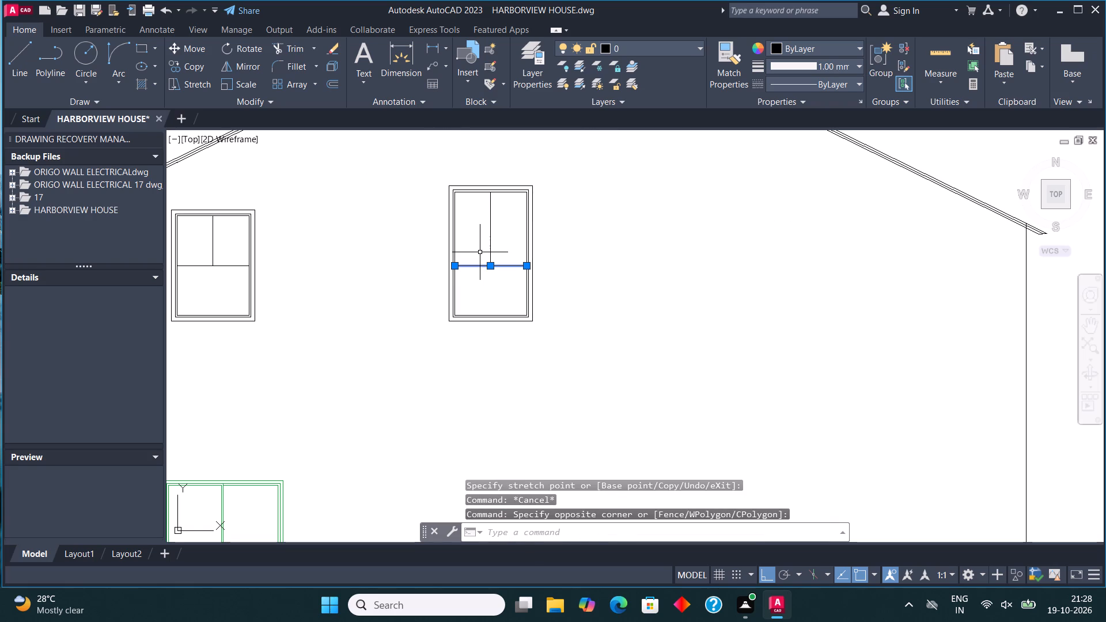
pyautogui.press('Delete')
pyautogui.click(27, 60)
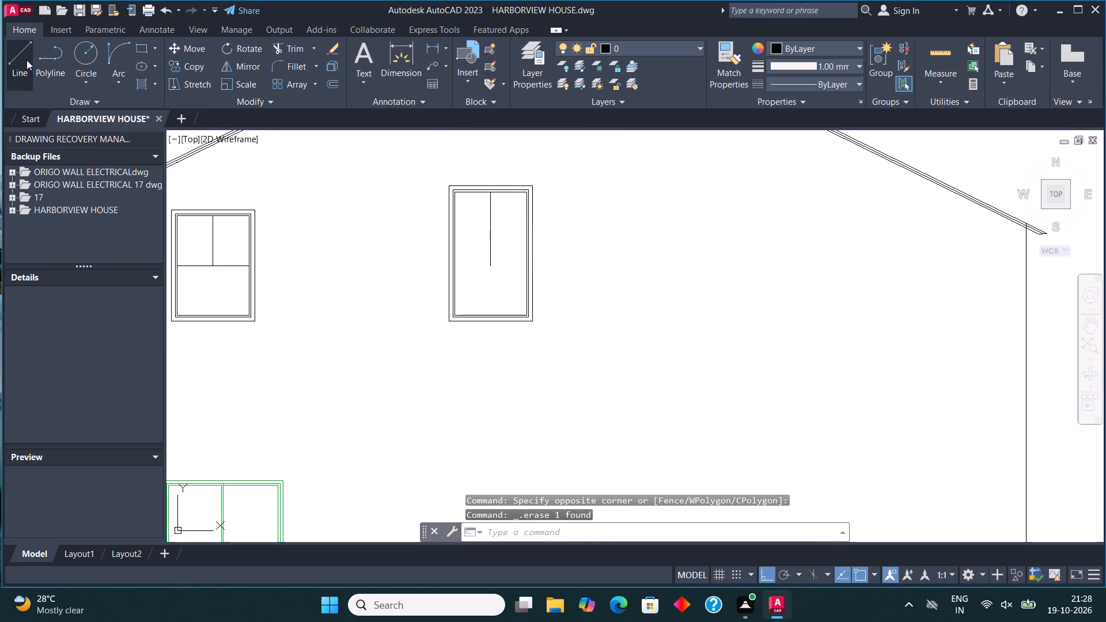
pyautogui.click(458, 250)
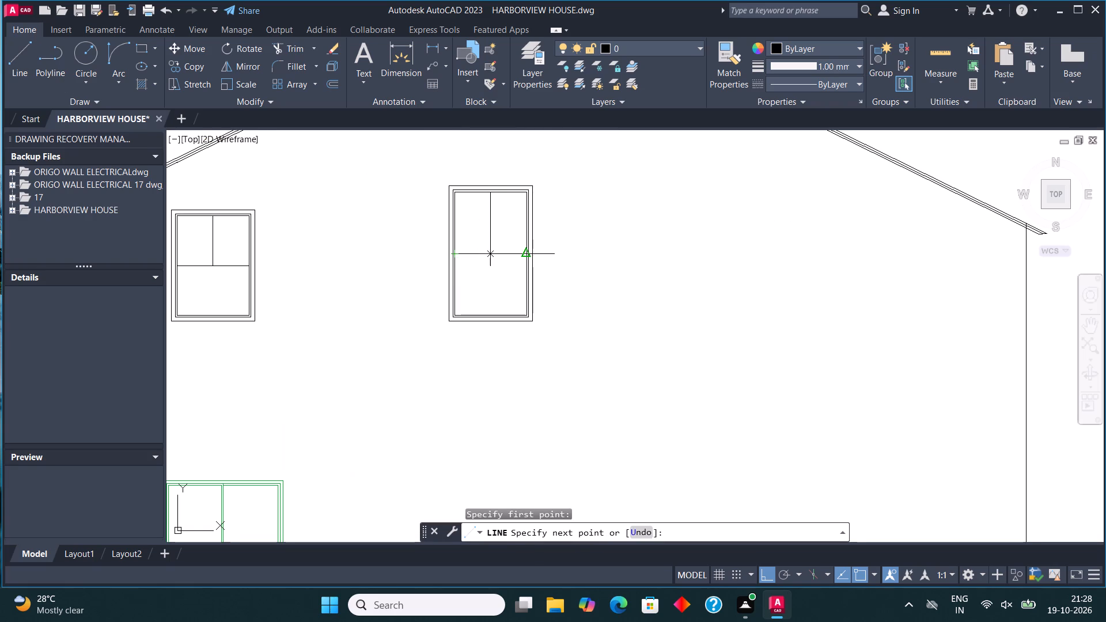
pyautogui.click(523, 254)
pyautogui.press('Escape')
# Trim the piece of the taller window's vertical bar that hangs below the new horizontal bar.
pyautogui.click(288, 44)
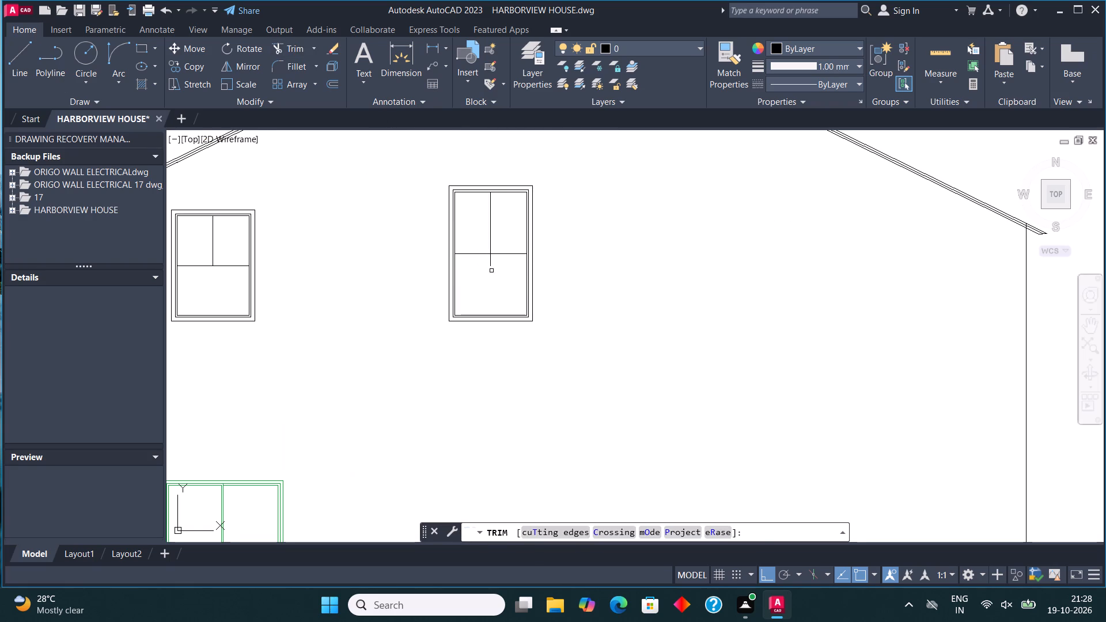
pyautogui.click(489, 263)
pyautogui.press('Escape')
# Move the door left along the base line so it sits roughly beneath the taller upper window.
pyautogui.scroll(-4, 482, 287)
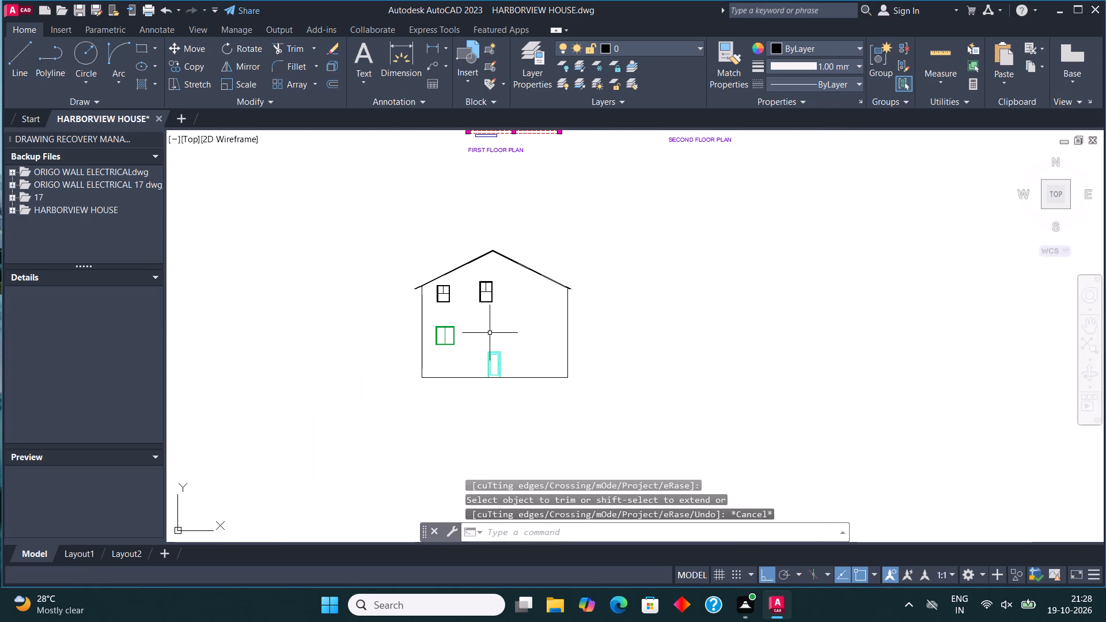
pyautogui.scroll(2, 489, 336)
pyautogui.click(525, 388)
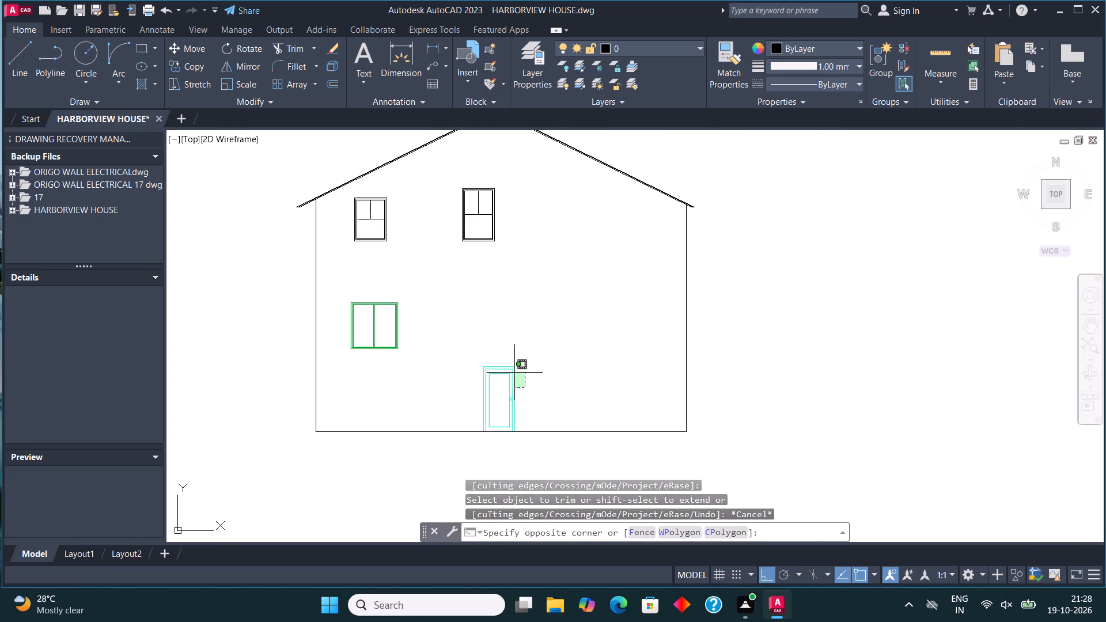
pyautogui.click(495, 356)
pyautogui.click(194, 52)
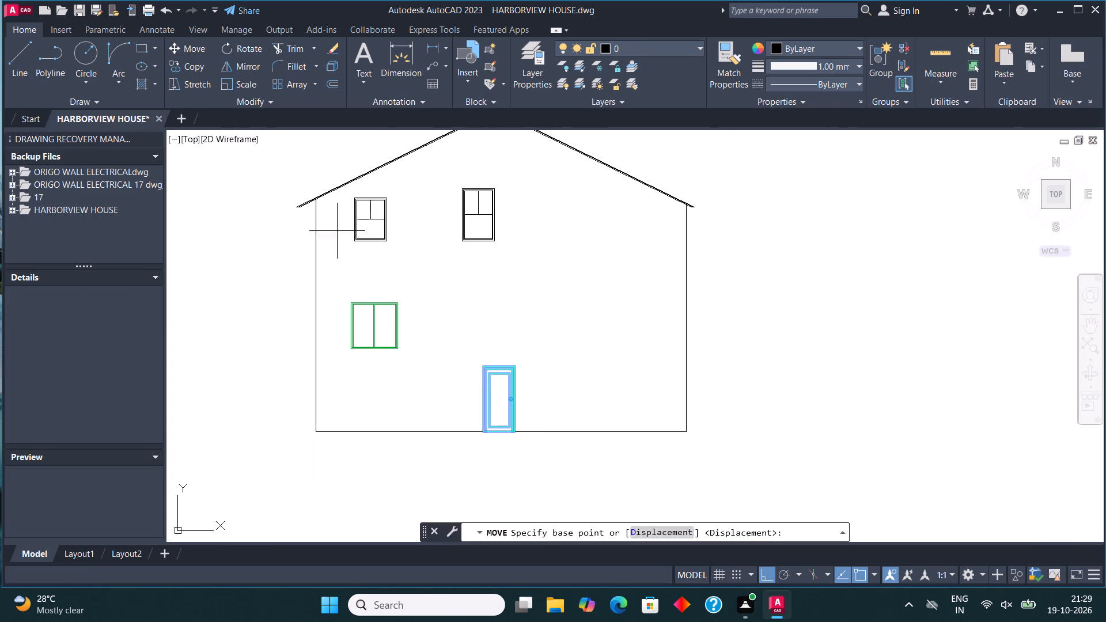
pyautogui.click(483, 433)
pyautogui.click(467, 430)
pyautogui.press('Escape')
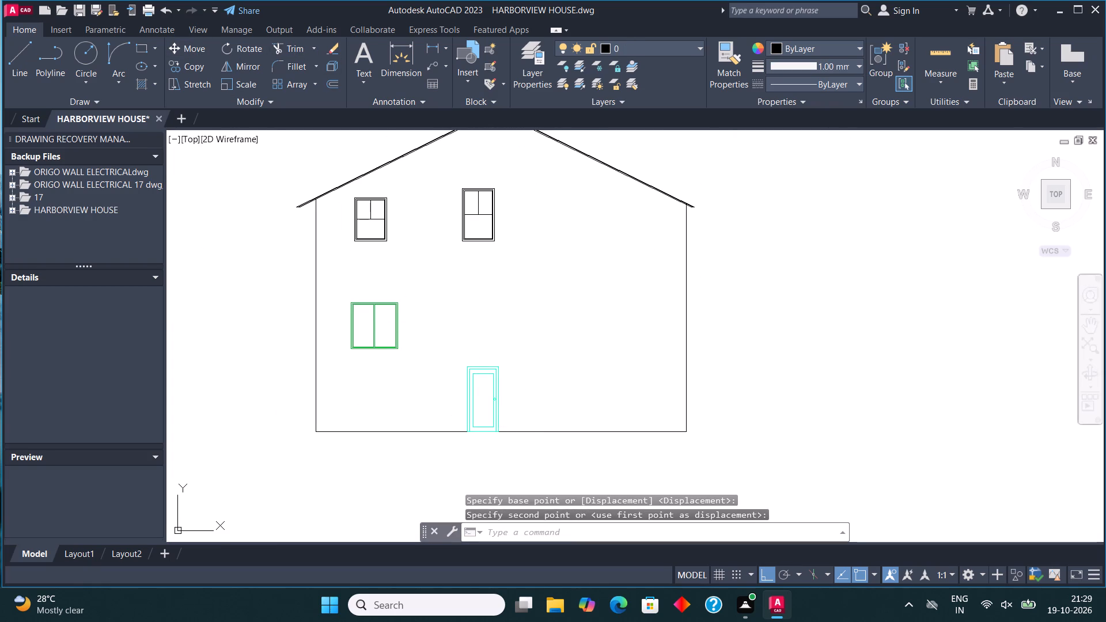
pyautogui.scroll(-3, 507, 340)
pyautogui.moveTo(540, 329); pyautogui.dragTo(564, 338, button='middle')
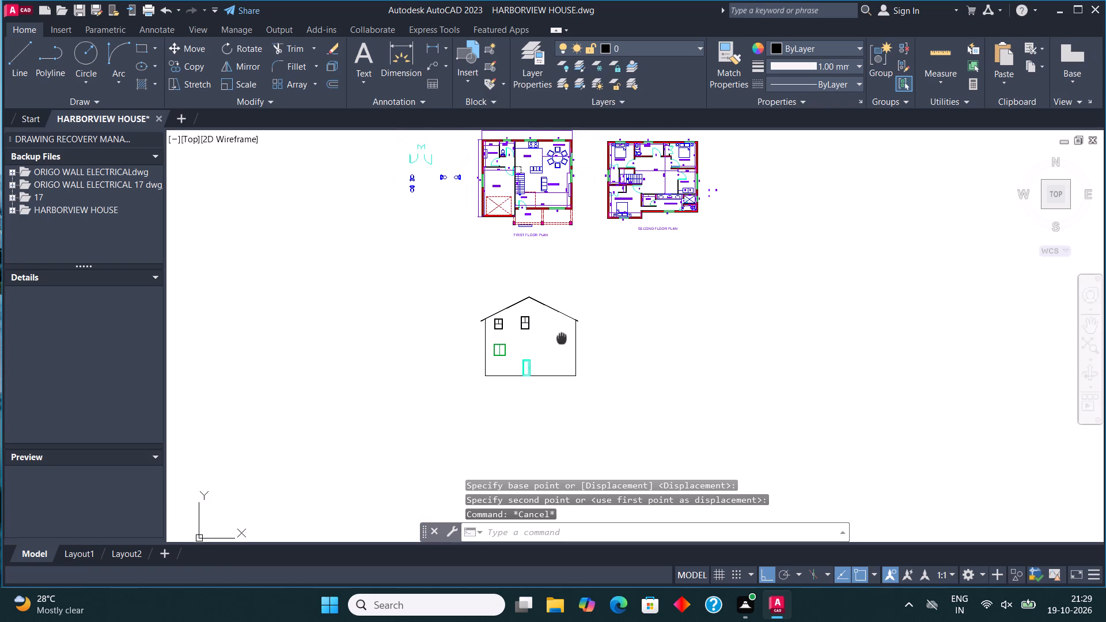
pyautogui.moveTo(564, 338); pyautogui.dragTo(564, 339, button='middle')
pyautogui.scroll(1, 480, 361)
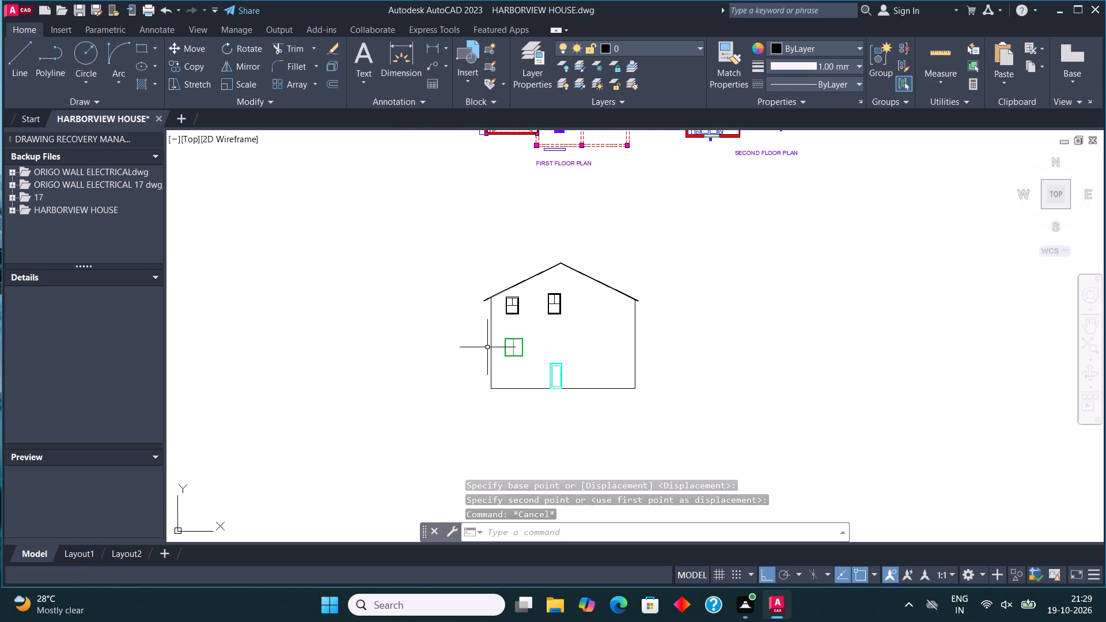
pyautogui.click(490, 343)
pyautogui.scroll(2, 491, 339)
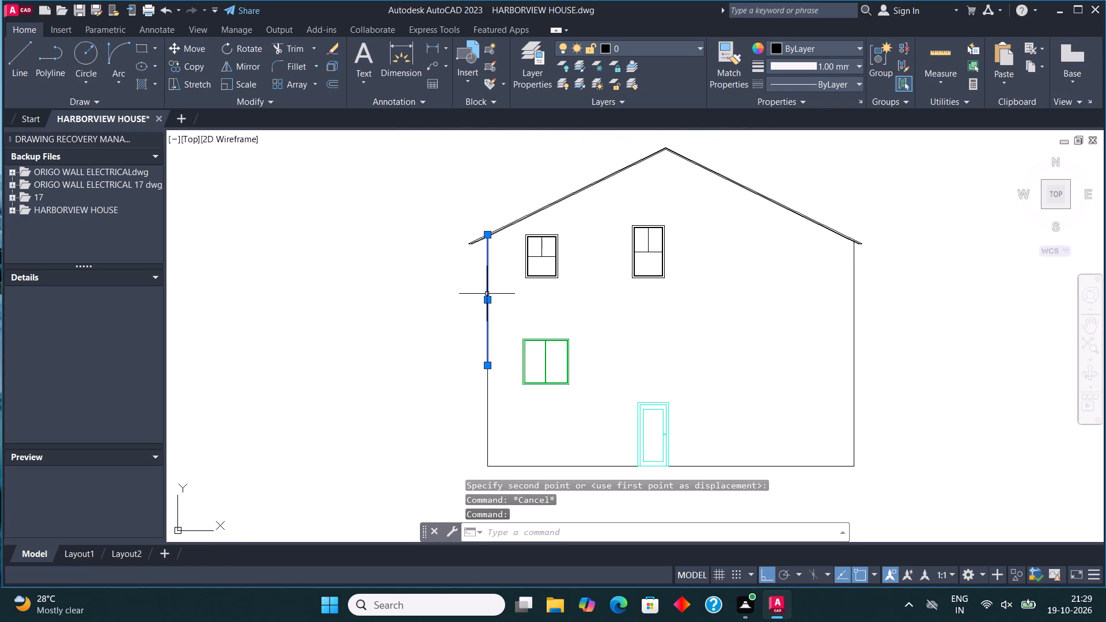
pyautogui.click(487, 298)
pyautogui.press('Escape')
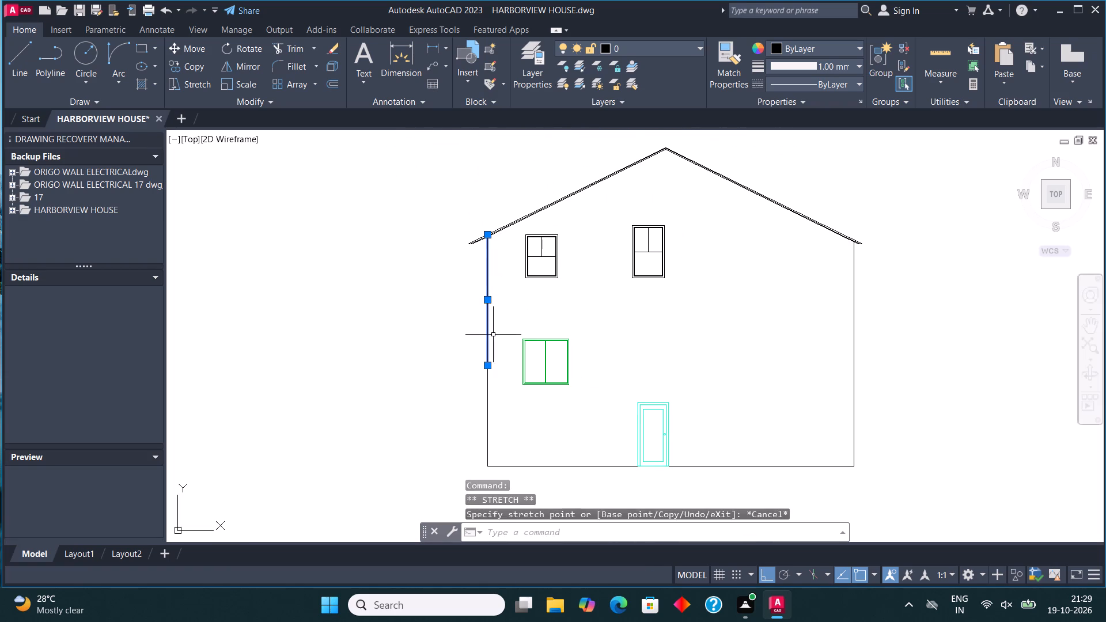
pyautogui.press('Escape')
# Stretch the top end of the lower left wall segment straight up to the roof's eave.
pyautogui.moveTo(497, 425); pyautogui.dragTo(493, 416)
pyautogui.click(479, 403)
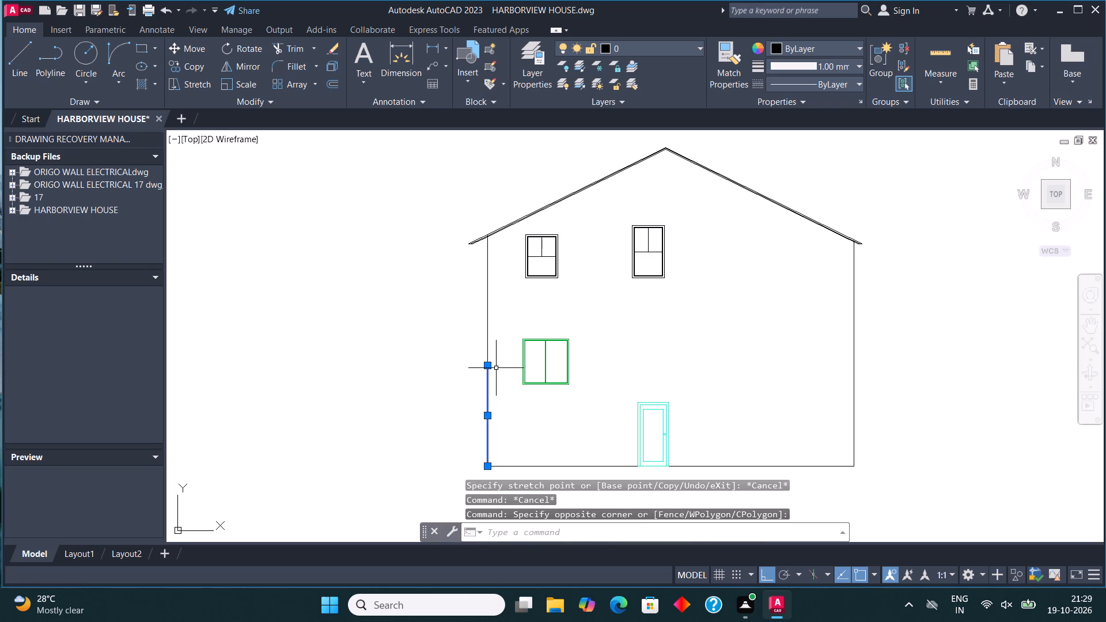
pyautogui.click(489, 368)
pyautogui.click(493, 242)
pyautogui.press('Escape')
# Stretch the bottom end of the upper right wall segment down to the base line.
pyautogui.scroll(-3, 478, 302)
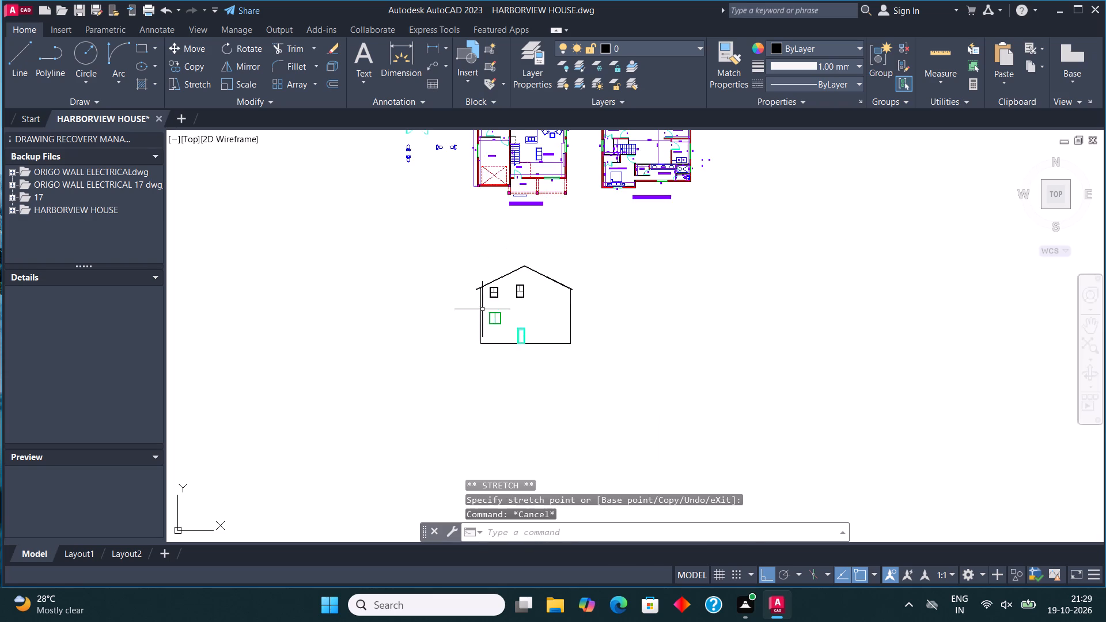
pyautogui.scroll(2, 608, 322)
pyautogui.click(509, 302)
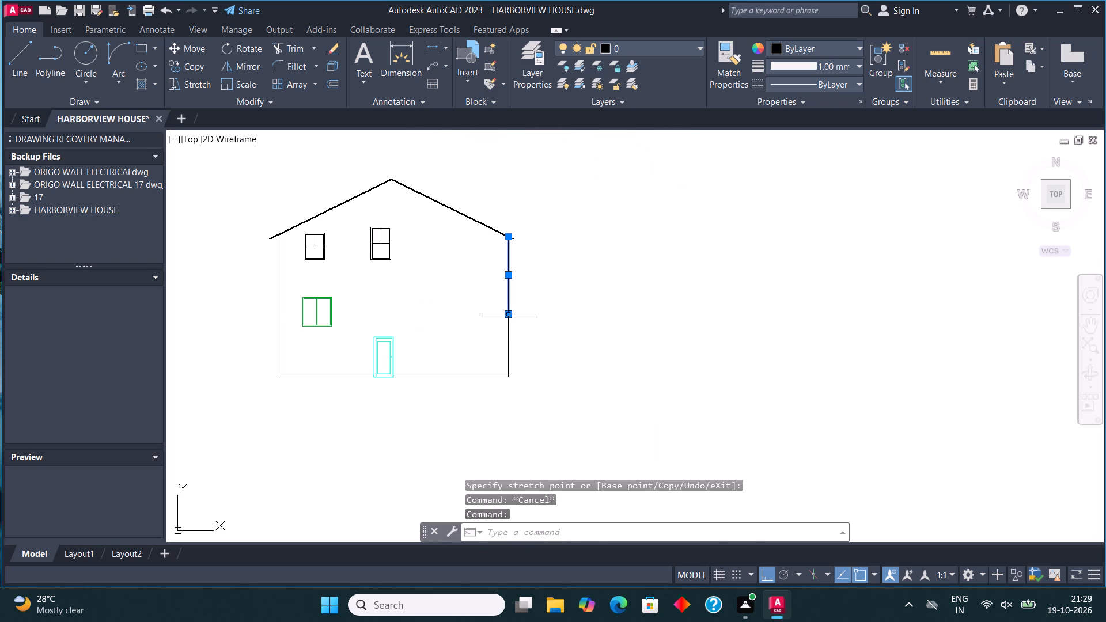
pyautogui.click(507, 317)
pyautogui.click(507, 372)
pyautogui.press('Escape')
# Move the full-height right wall line horizontally inward by about 7', leaving the lower right wall segment in place.
pyautogui.scroll(-2, 566, 361)
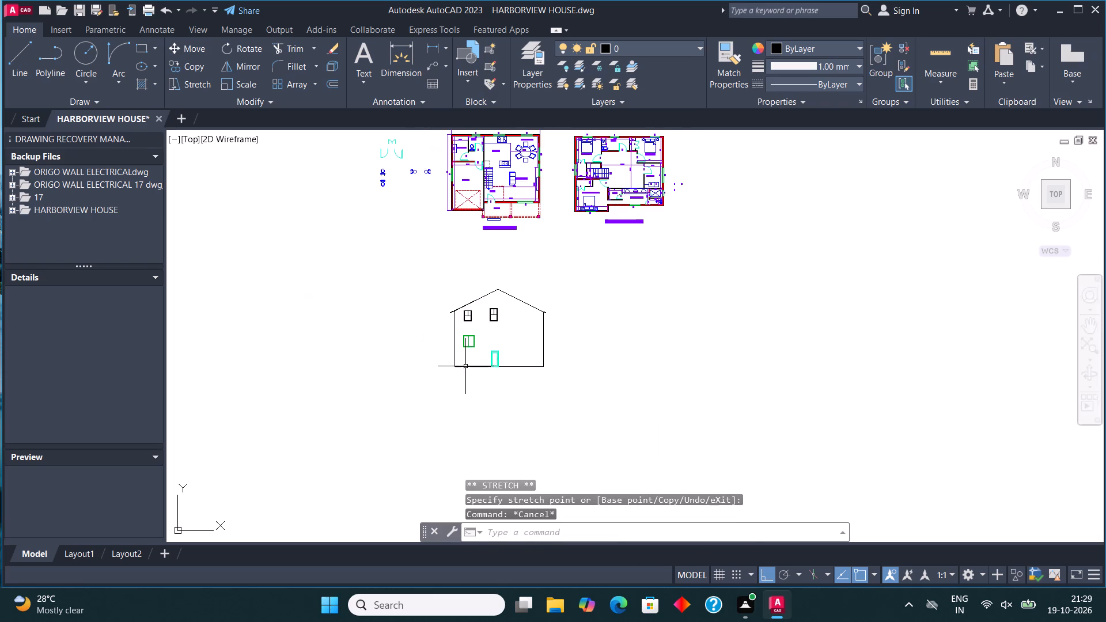
pyautogui.scroll(3, 467, 359)
pyautogui.click(782, 304)
pyautogui.click(713, 294)
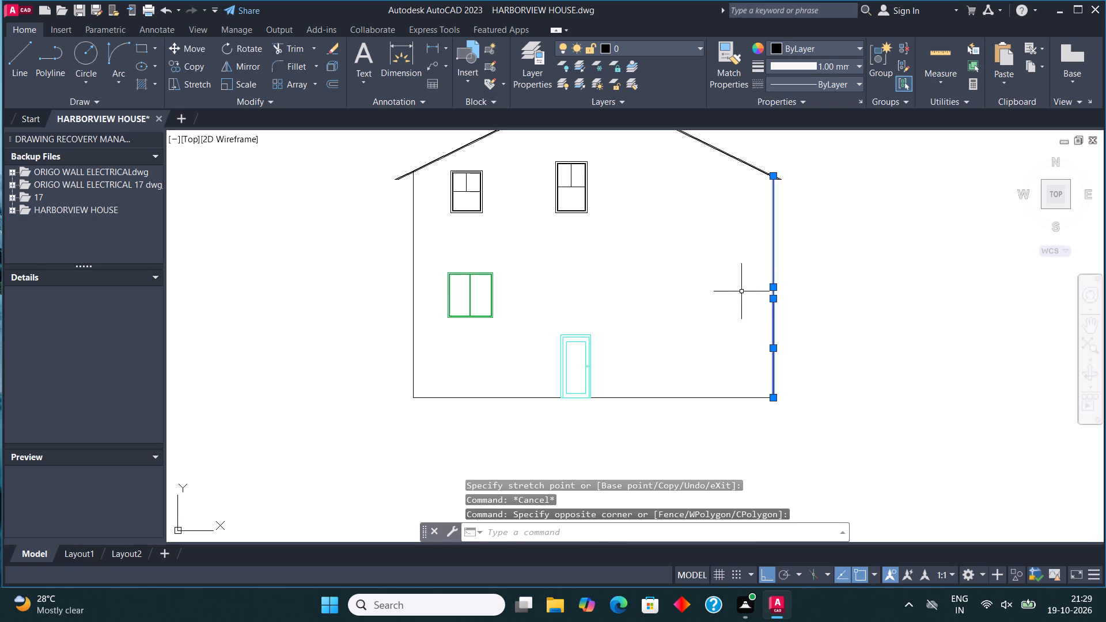
pyautogui.press('Escape')
pyautogui.click(772, 302)
pyautogui.click(774, 290)
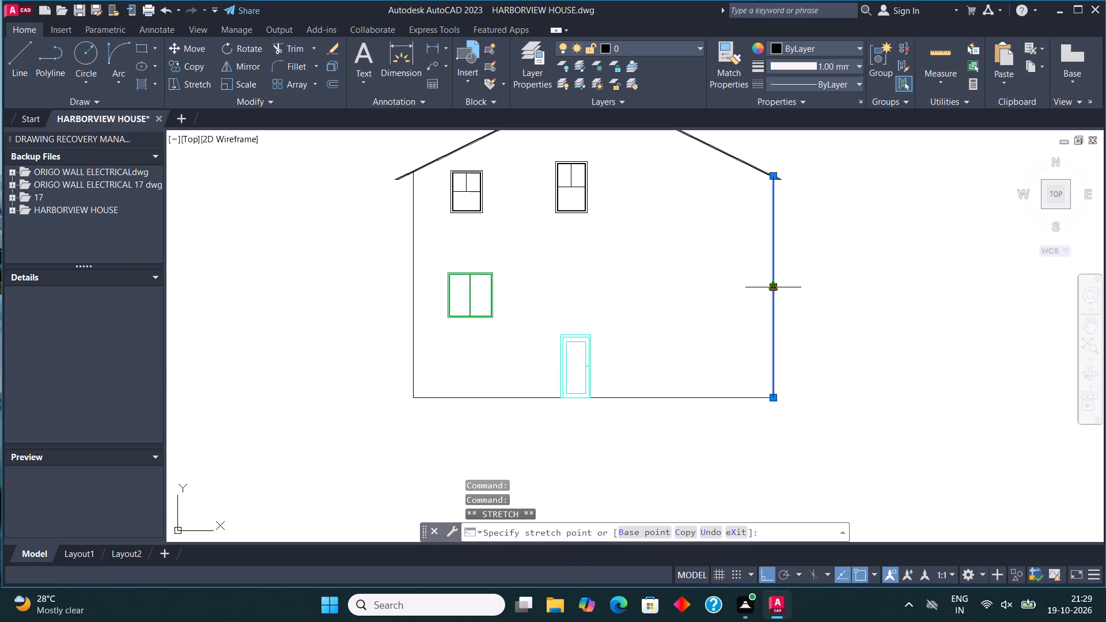
pyautogui.click(709, 297)
pyautogui.press('Escape')
# Trim away the leftover lower right wall segment and the base line extending beyond the moved right wall.
pyautogui.click(289, 41)
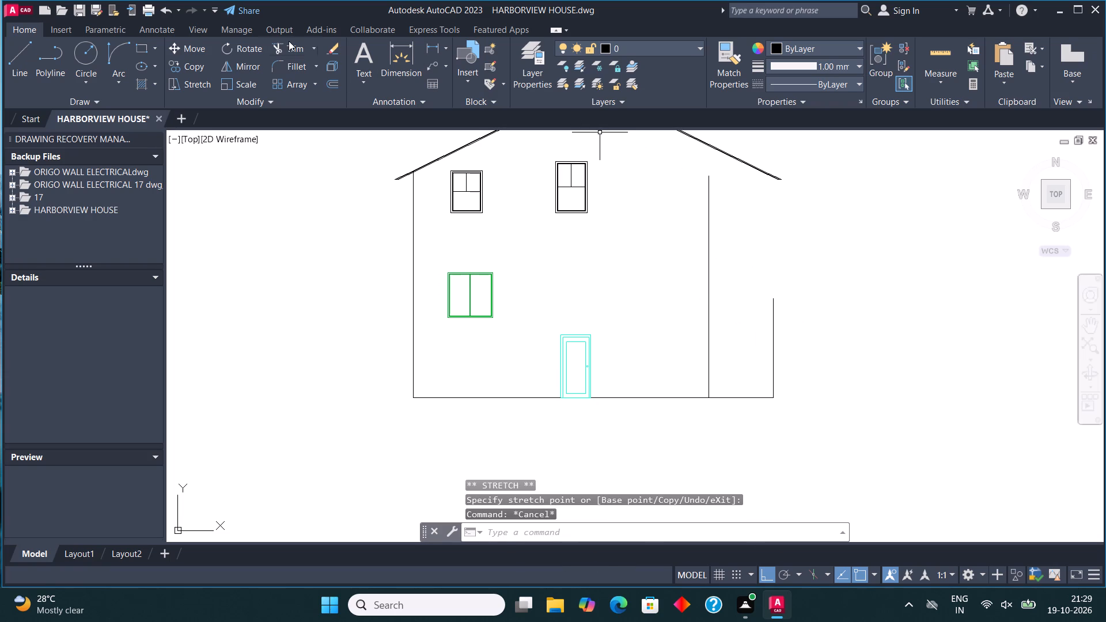
pyautogui.moveTo(763, 339); pyautogui.dragTo(817, 361)
pyautogui.moveTo(748, 392); pyautogui.dragTo(750, 426)
pyautogui.scroll(-3, 708, 414)
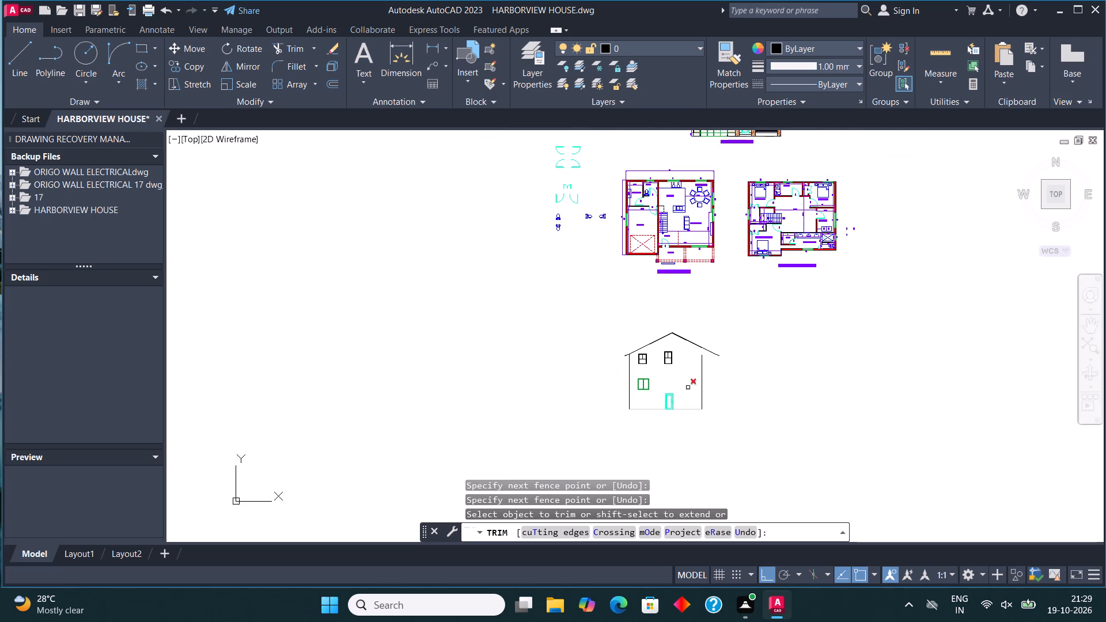
pyautogui.scroll(3, 694, 337)
pyautogui.press('Escape')
# Delete the sloping gable roof lines above the upper windows.
pyautogui.moveTo(647, 302); pyautogui.dragTo(370, 93, button='middle')
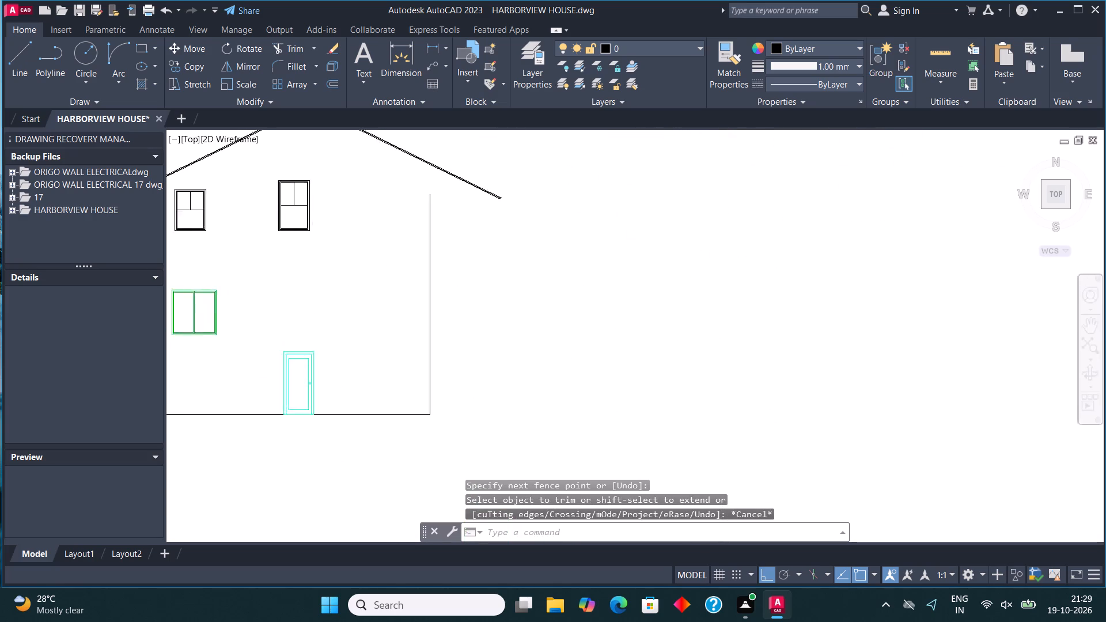
pyautogui.moveTo(370, 93); pyautogui.dragTo(578, 328, button='middle')
pyautogui.scroll(-3, 567, 263)
pyautogui.scroll(3, 571, 290)
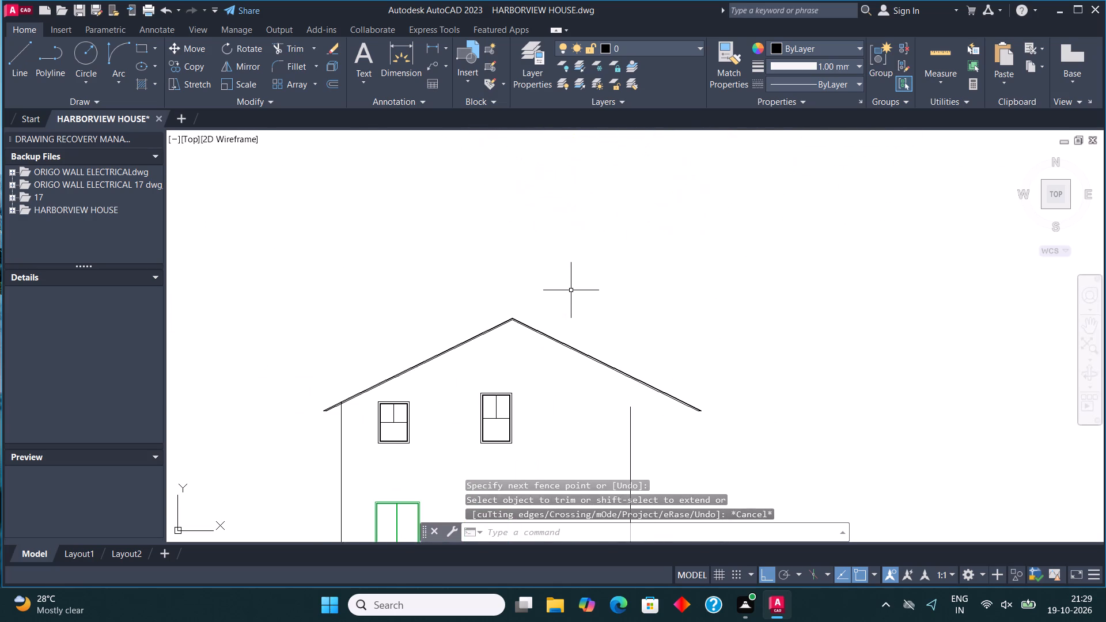
pyautogui.moveTo(562, 365); pyautogui.dragTo(557, 348)
pyautogui.click(490, 282)
pyautogui.press('Delete')
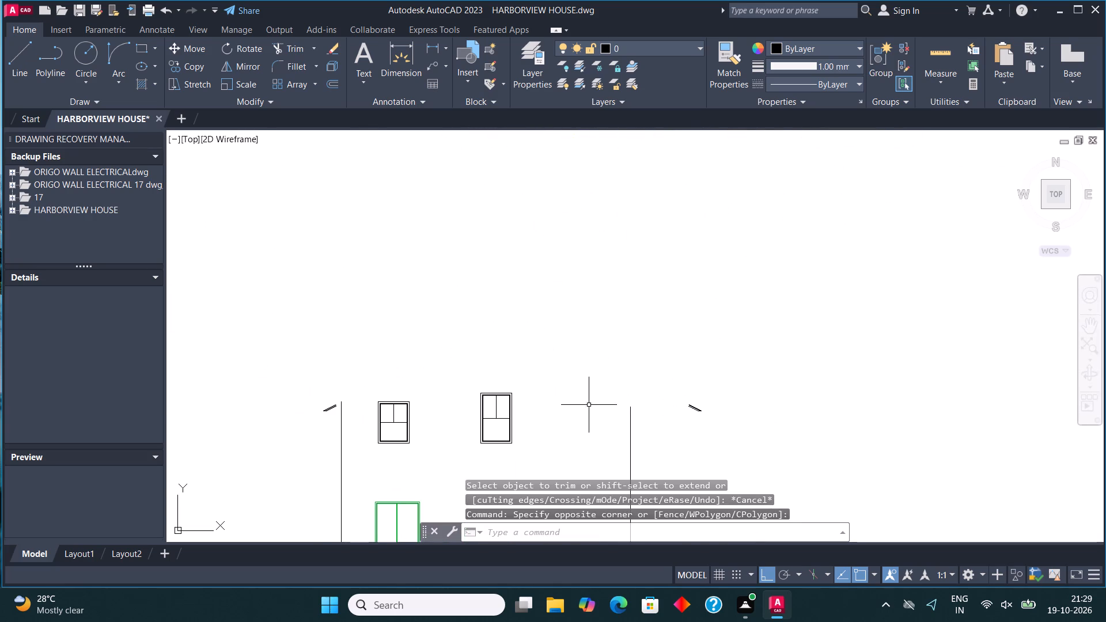
# Draw lines extending the left wall upward, across horizontally above the upper windows, and down to the right wall's top end.
pyautogui.click(28, 52)
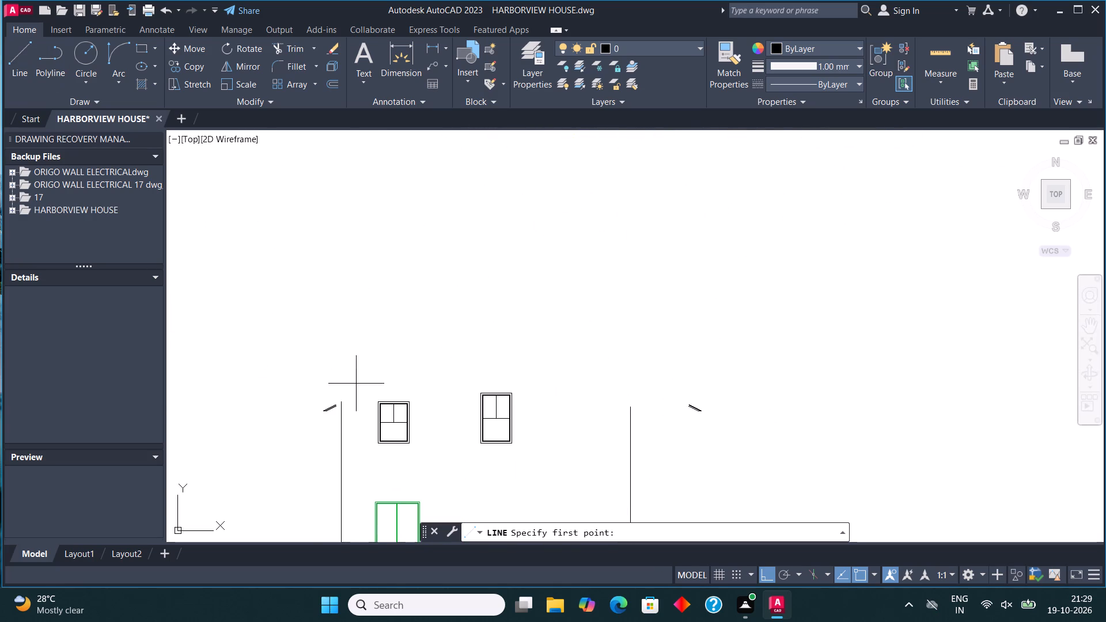
pyautogui.click(341, 405)
pyautogui.click(343, 375)
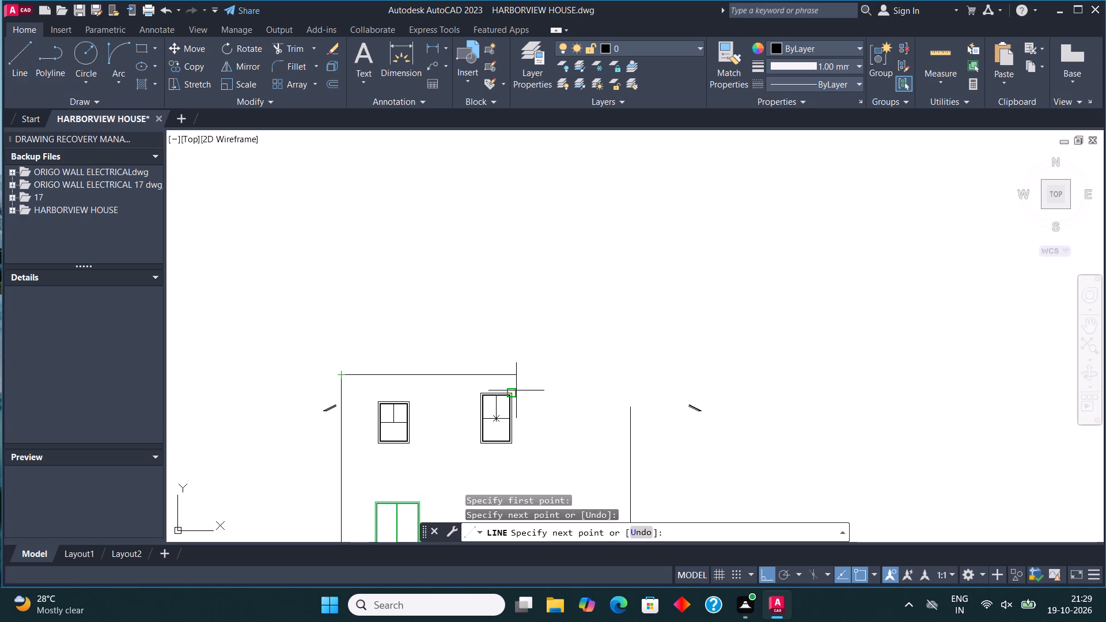
pyautogui.click(627, 384)
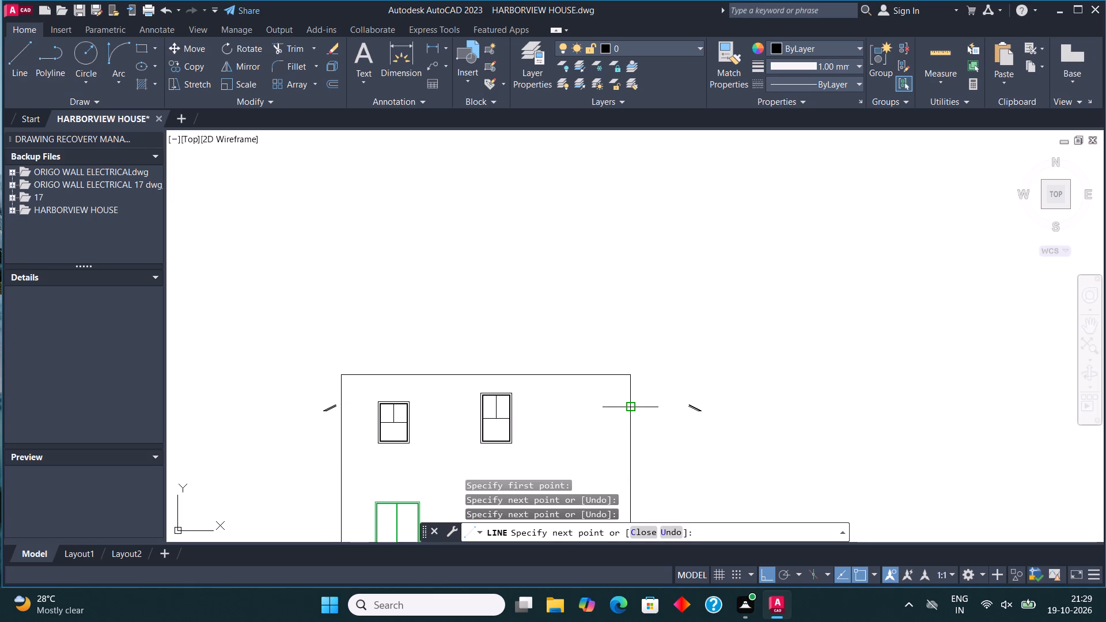
pyautogui.click(629, 407)
pyautogui.press('Escape')
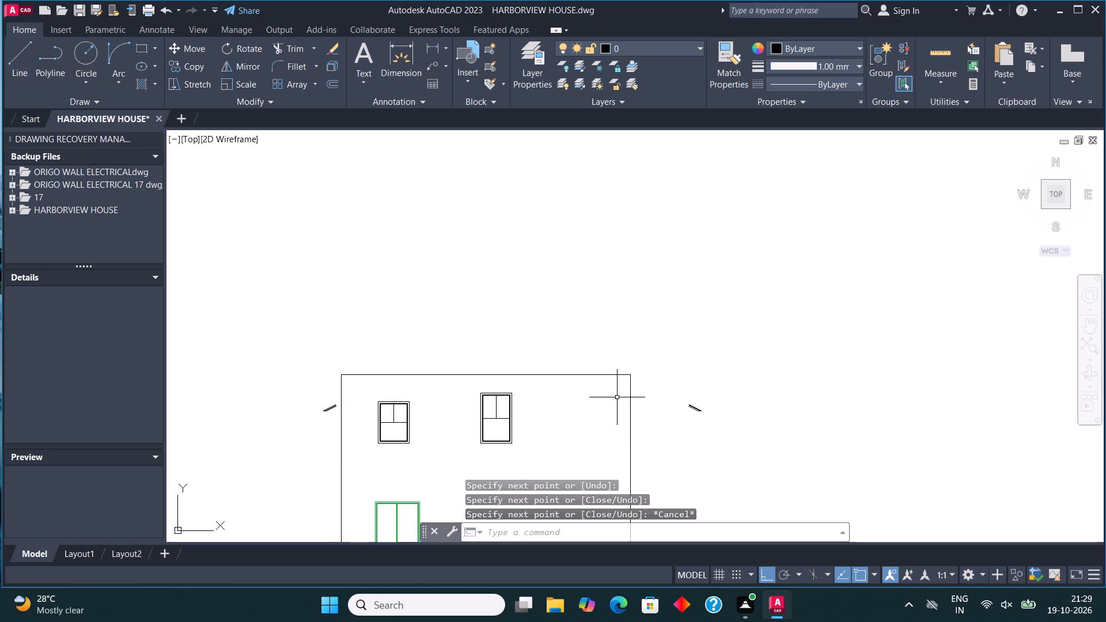
# Remove the leftover eave pieces beside the left and right walls using Trim.
pyautogui.click(286, 48)
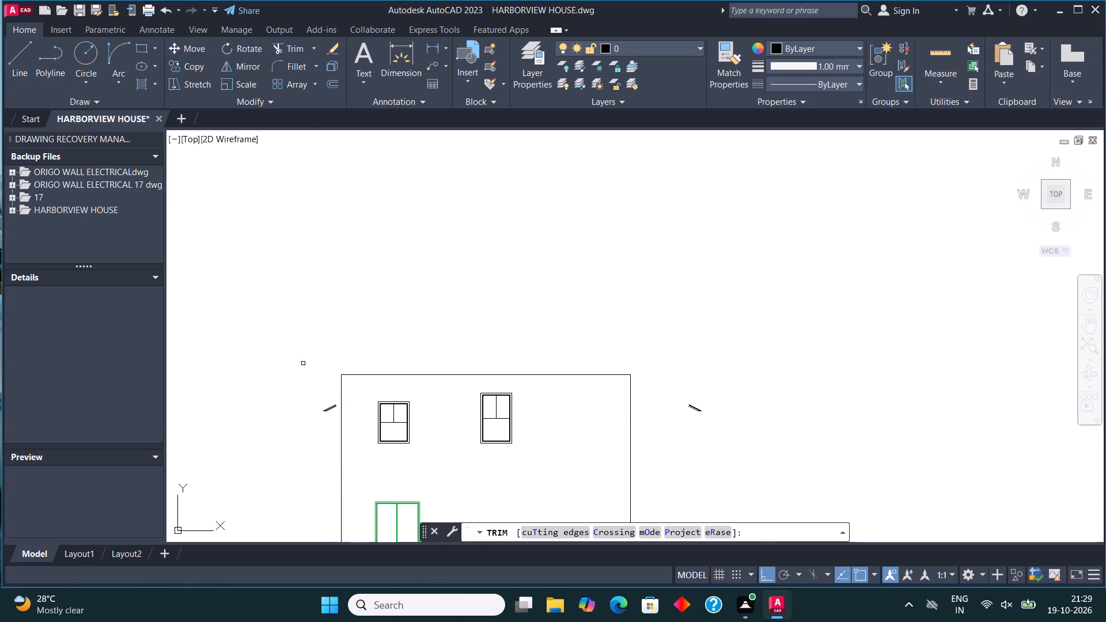
pyautogui.click(333, 406)
pyautogui.click(329, 408)
pyautogui.click(331, 410)
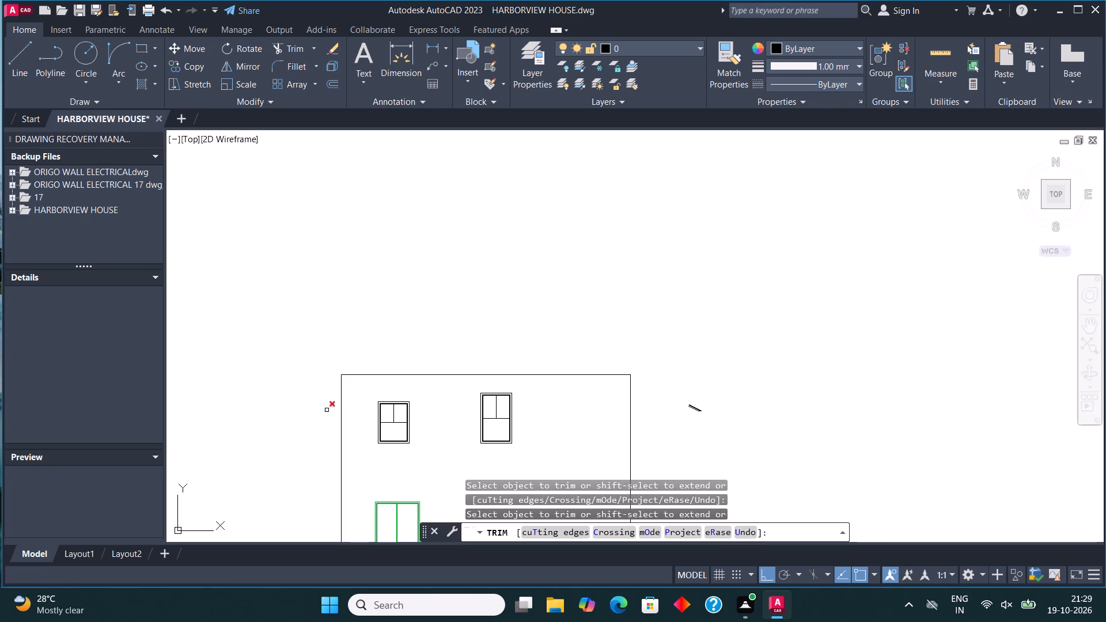
pyautogui.click(325, 409)
pyautogui.click(309, 438)
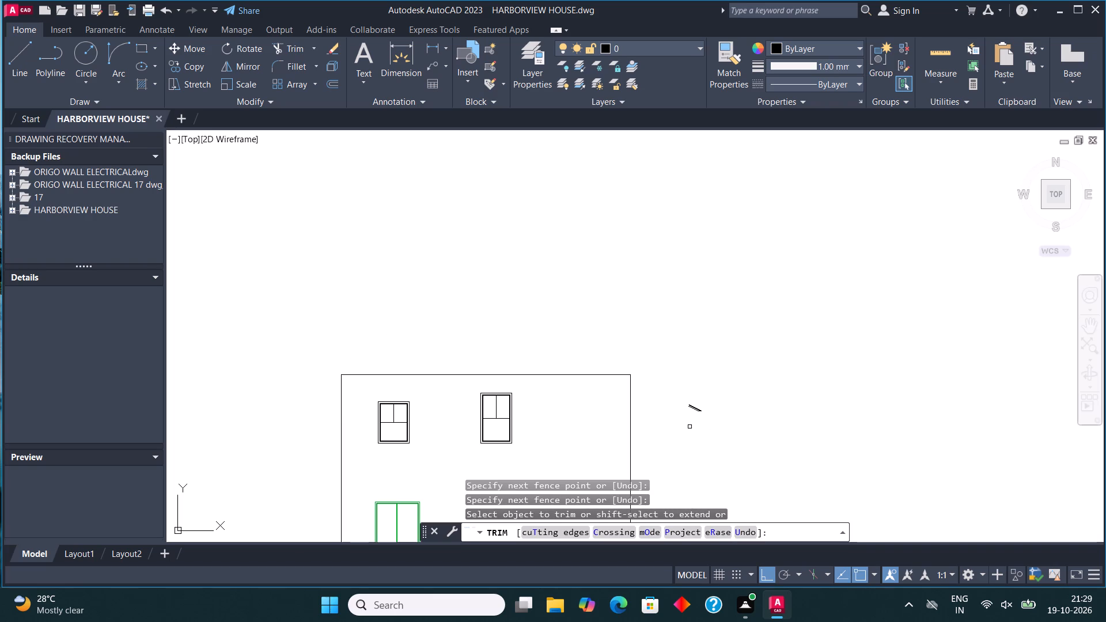
pyautogui.moveTo(688, 427); pyautogui.dragTo(734, 328)
pyautogui.click(691, 400)
pyautogui.press('Escape')
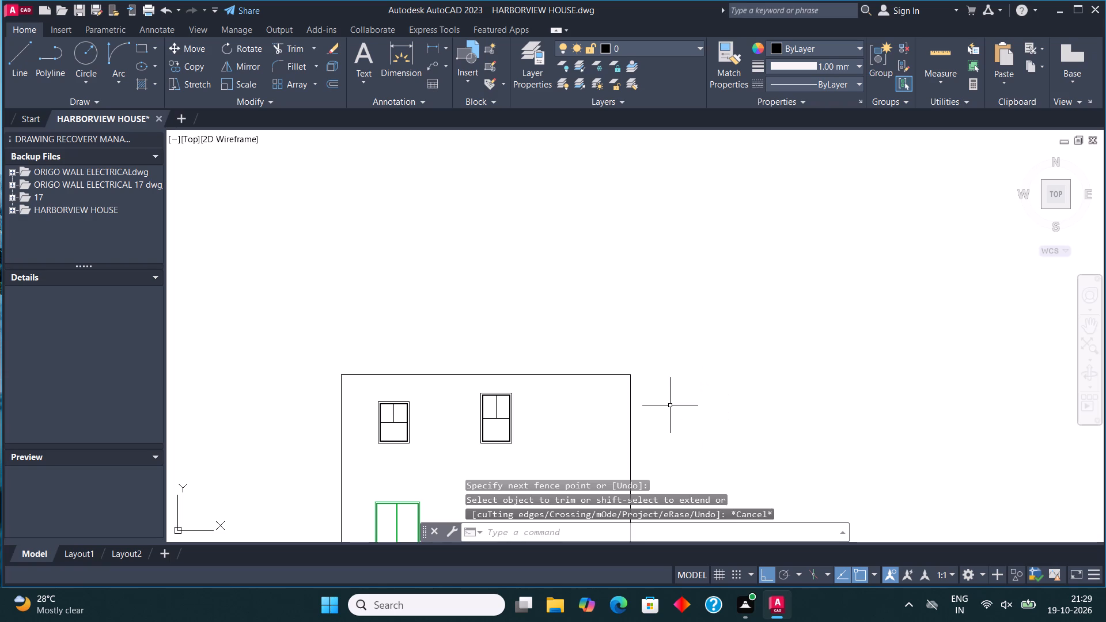
# Draw a gable with a vertical centre line from the top line's midpoint to an apex and slopes to both wall corners.
pyautogui.click(7, 60)
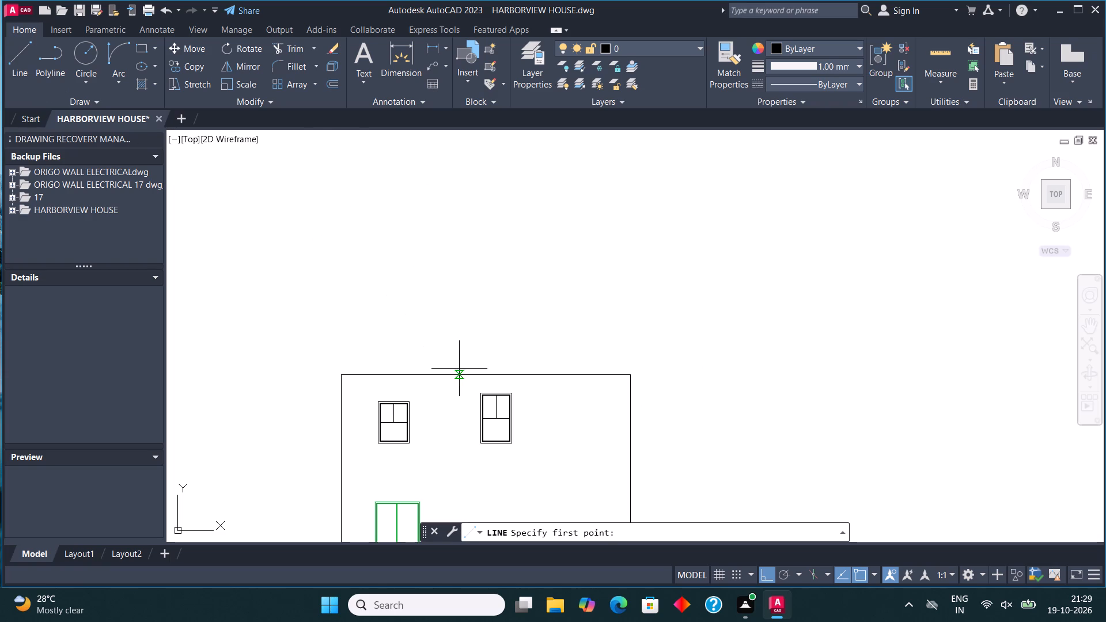
pyautogui.click(487, 377)
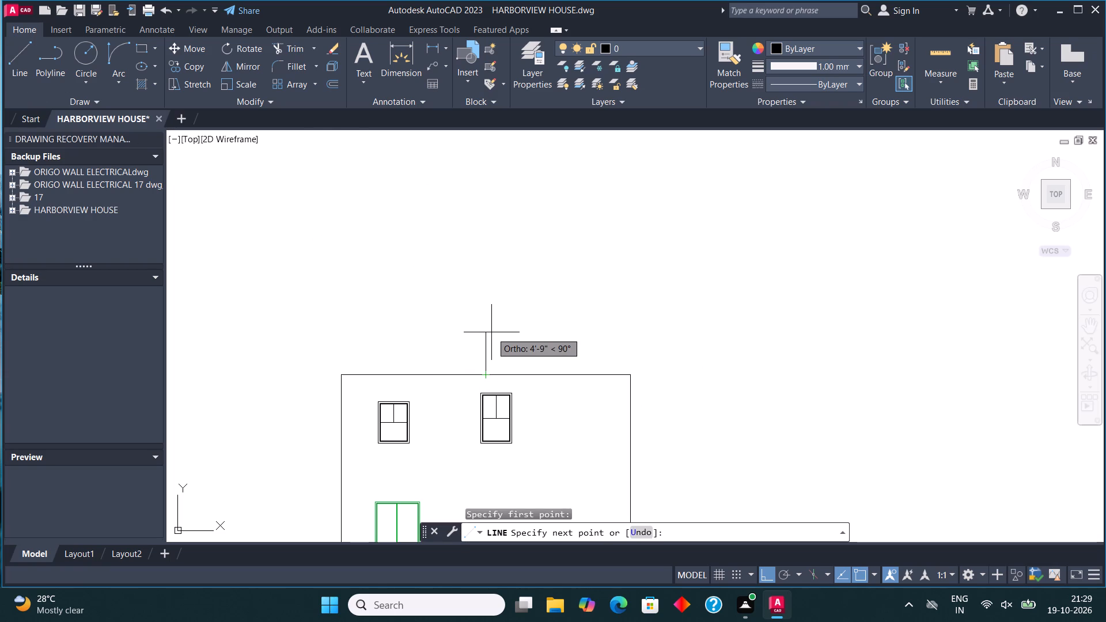
pyautogui.click(486, 294)
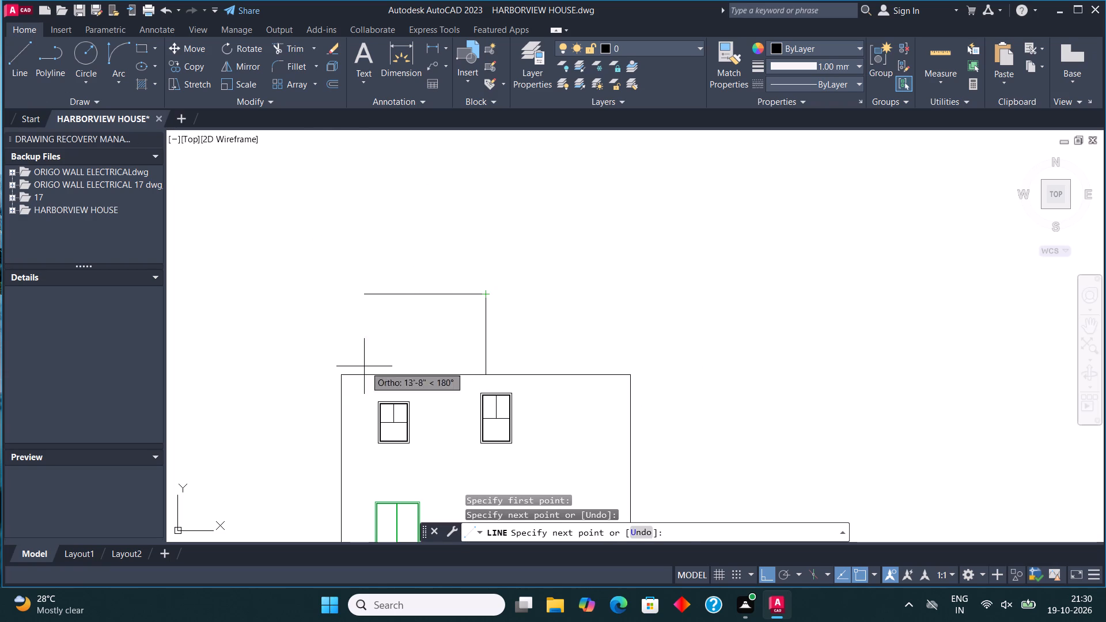
pyautogui.click(346, 370)
pyautogui.click(482, 293)
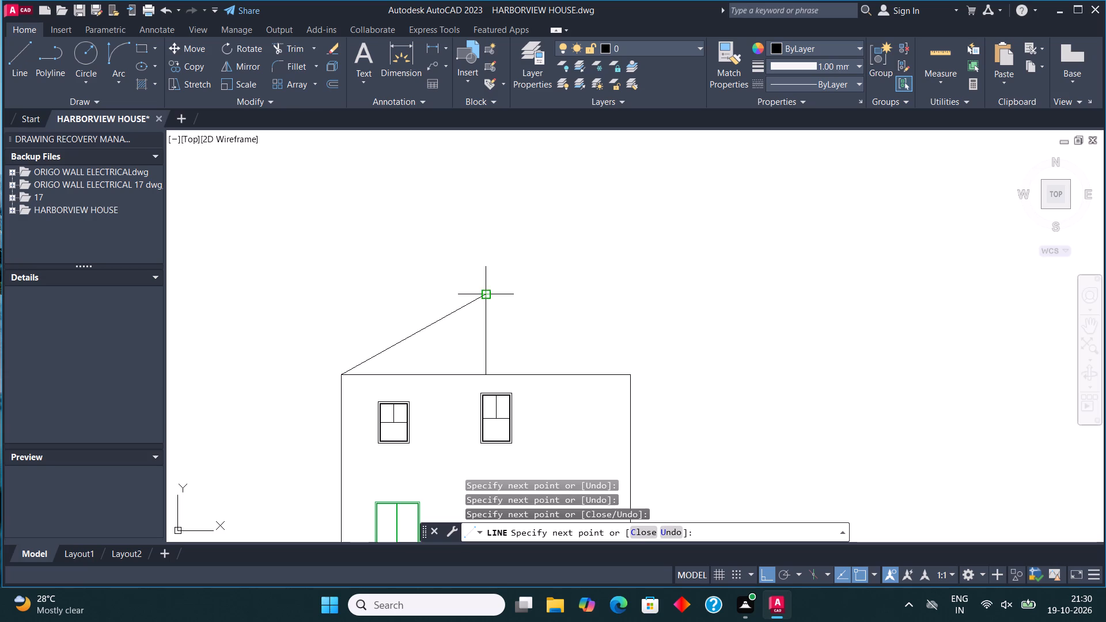
pyautogui.click(625, 377)
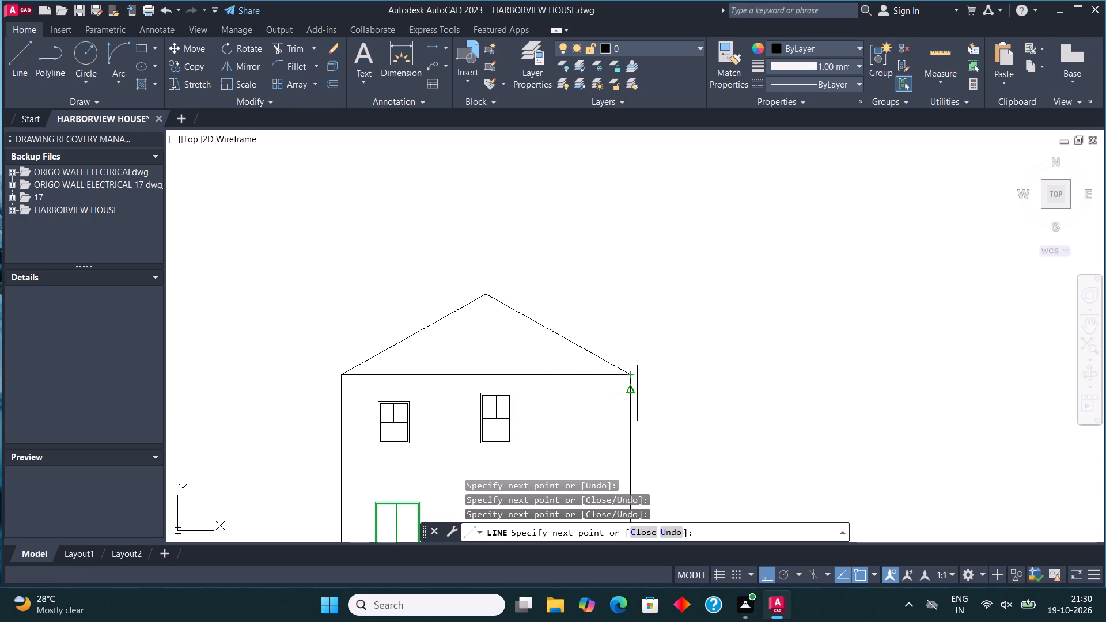
pyautogui.press('F8')
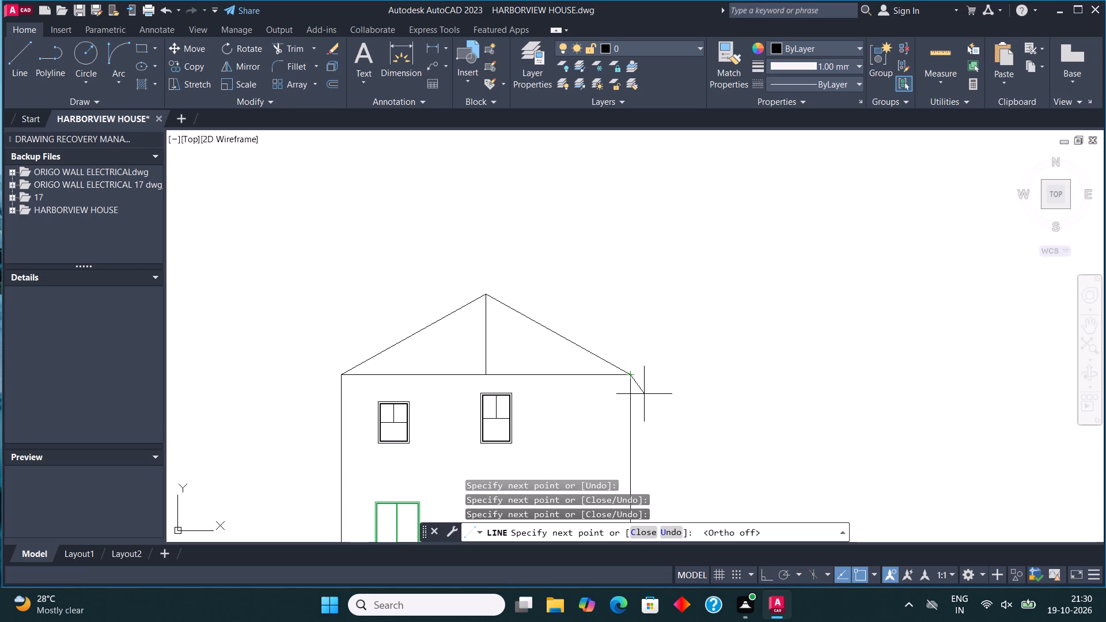
pyautogui.scroll(1, 651, 385)
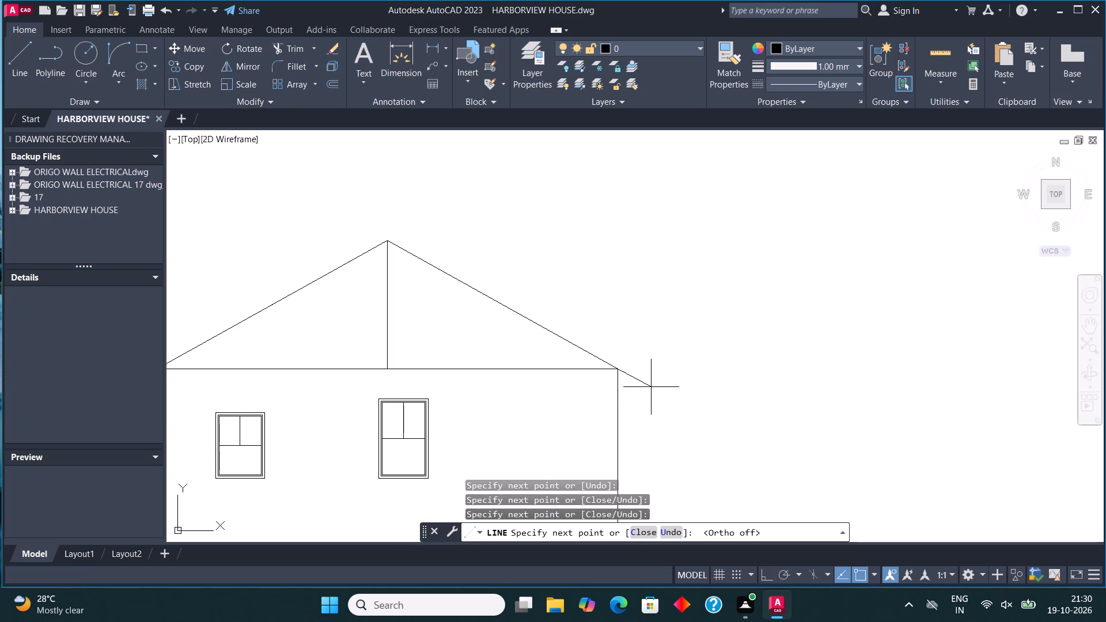
pyautogui.scroll(-2, 639, 394)
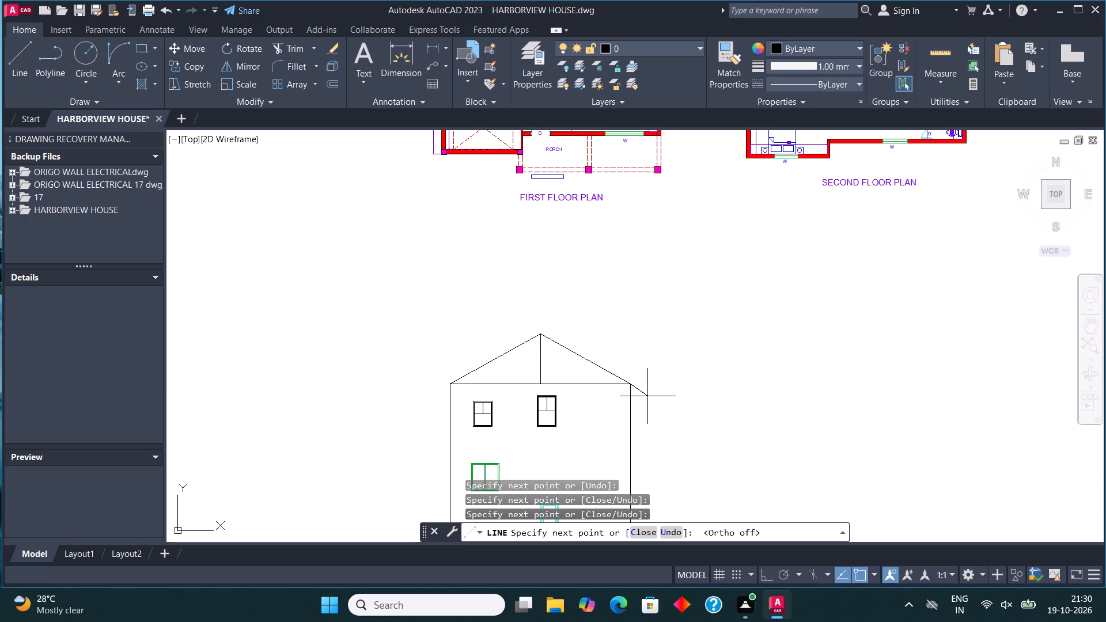
pyautogui.press('Escape')
# Stretch the lower end of the right roof slope past the right wall along its own direction, forming an eave overhang.
pyautogui.click(623, 374)
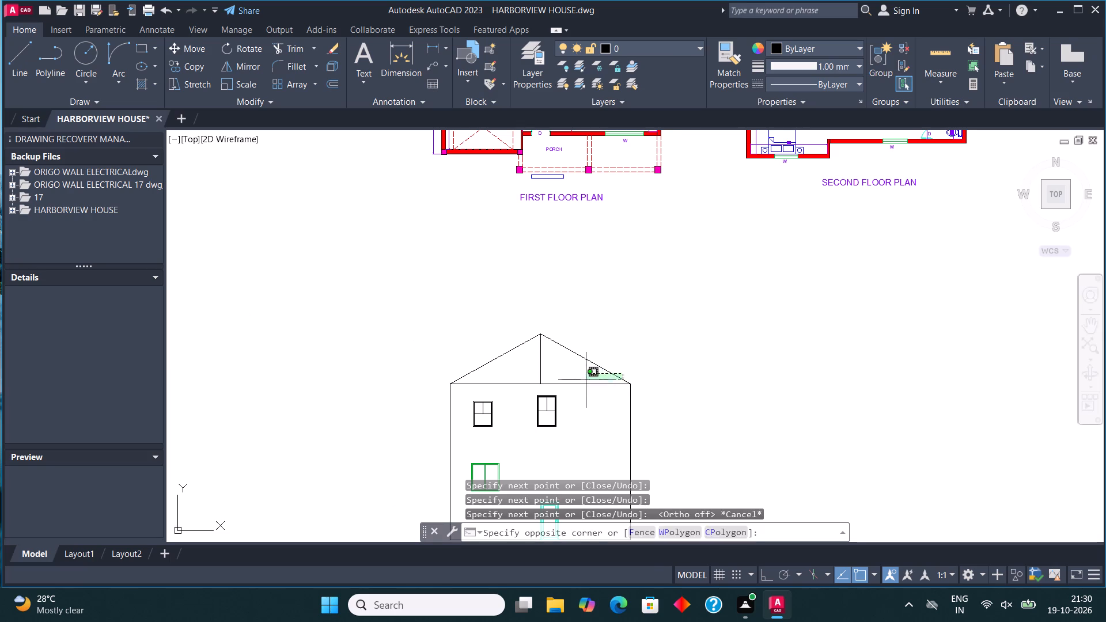
pyautogui.click(586, 380)
pyautogui.scroll(3, 634, 385)
pyautogui.click(614, 383)
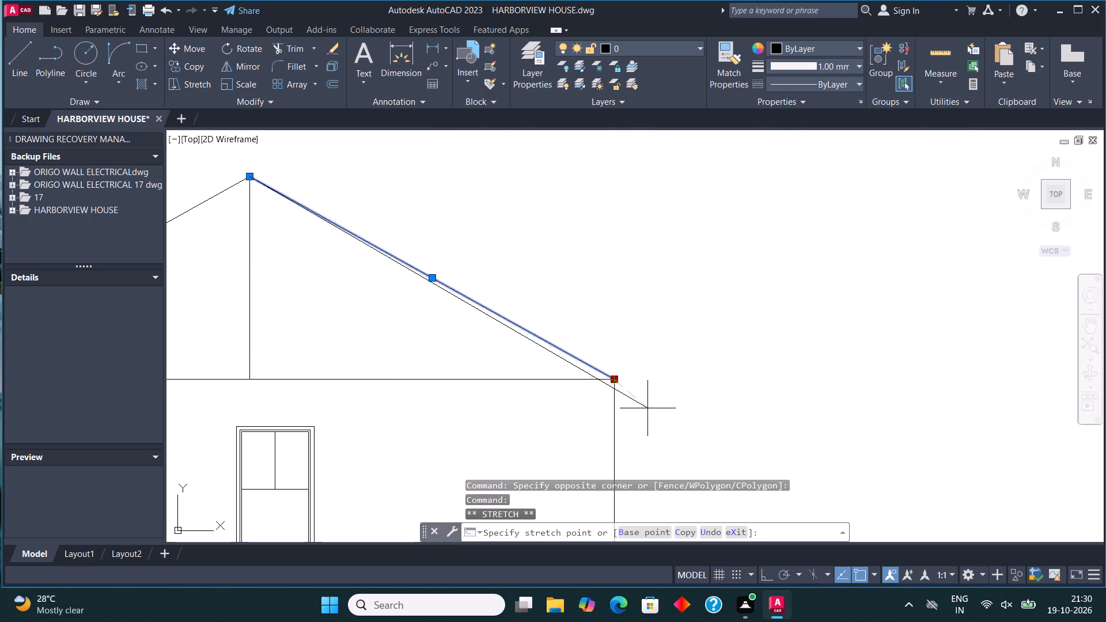
pyautogui.click(664, 408)
pyautogui.scroll(-2, 664, 408)
pyautogui.press('Escape')
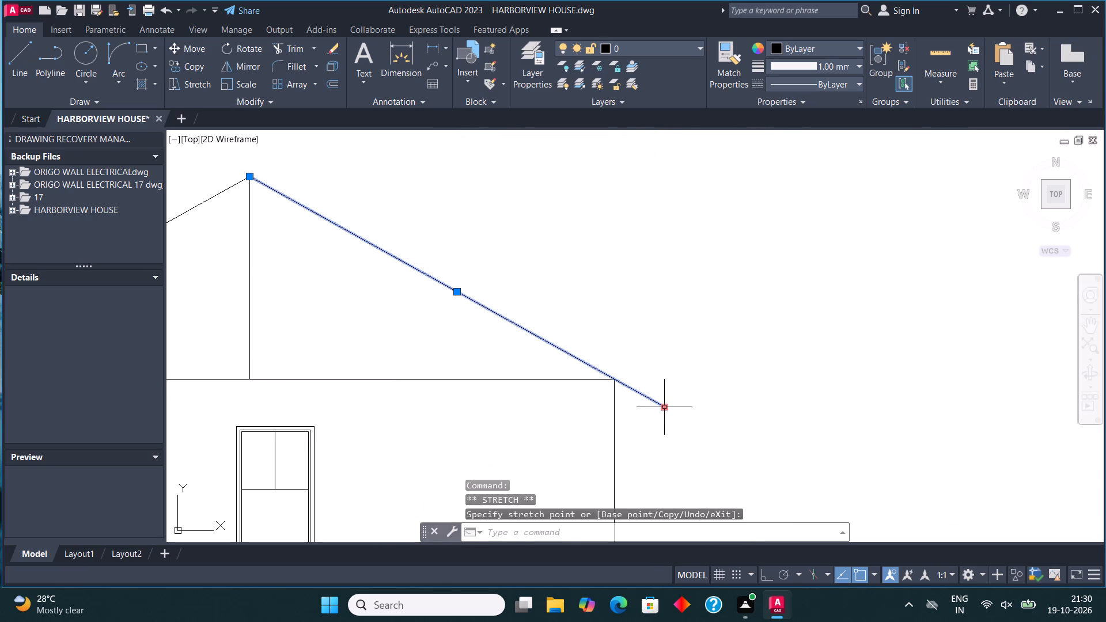
pyautogui.scroll(-3, 652, 402)
pyautogui.press('Escape')
# Mirror the extended right roof slope about the vertical centre line through the apex, keeping the source line.
pyautogui.click(645, 399)
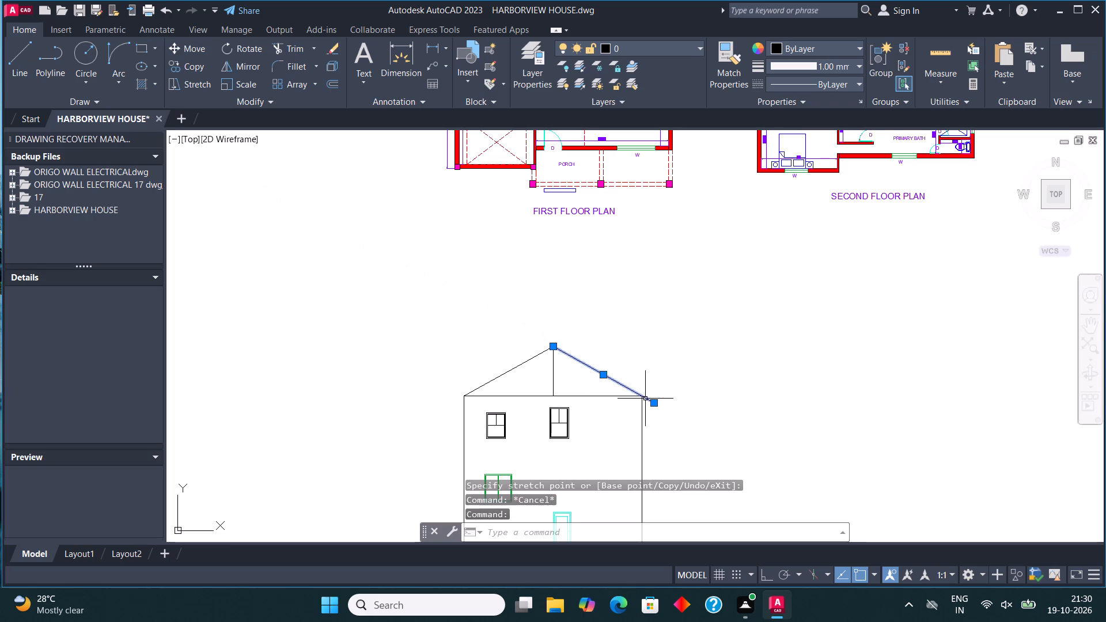
pyautogui.click(246, 67)
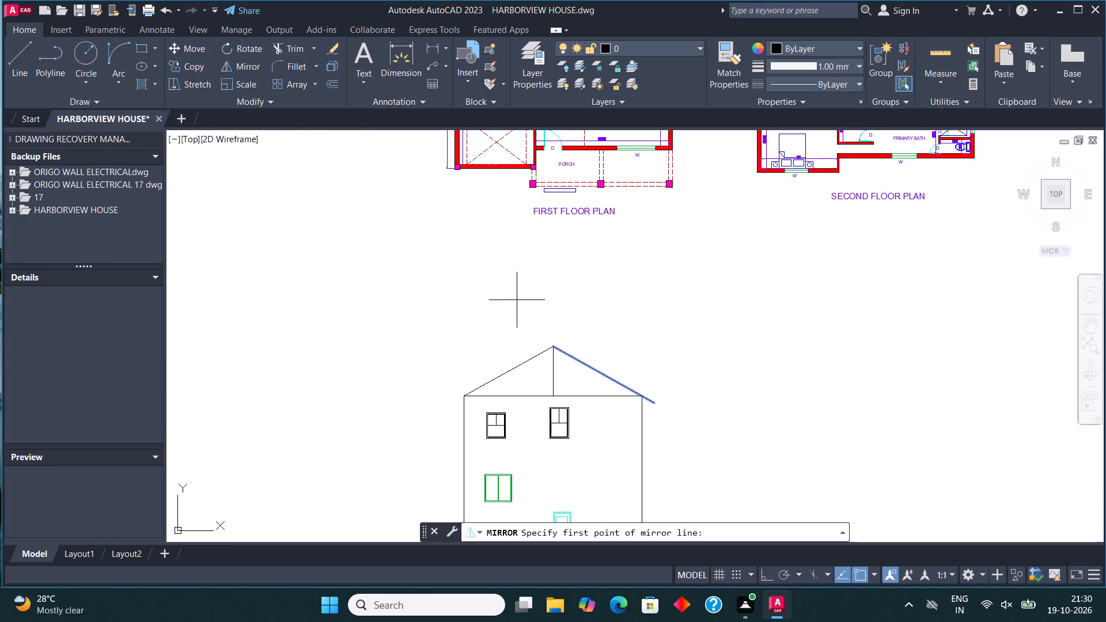
pyautogui.click(555, 349)
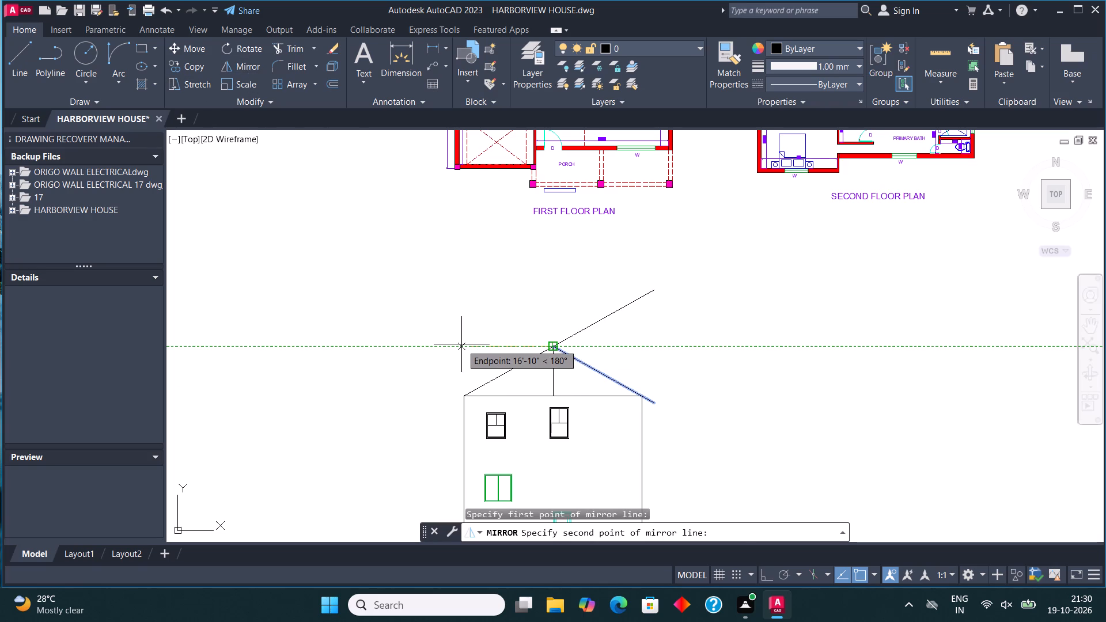
pyautogui.press('F8')
pyautogui.click(557, 283)
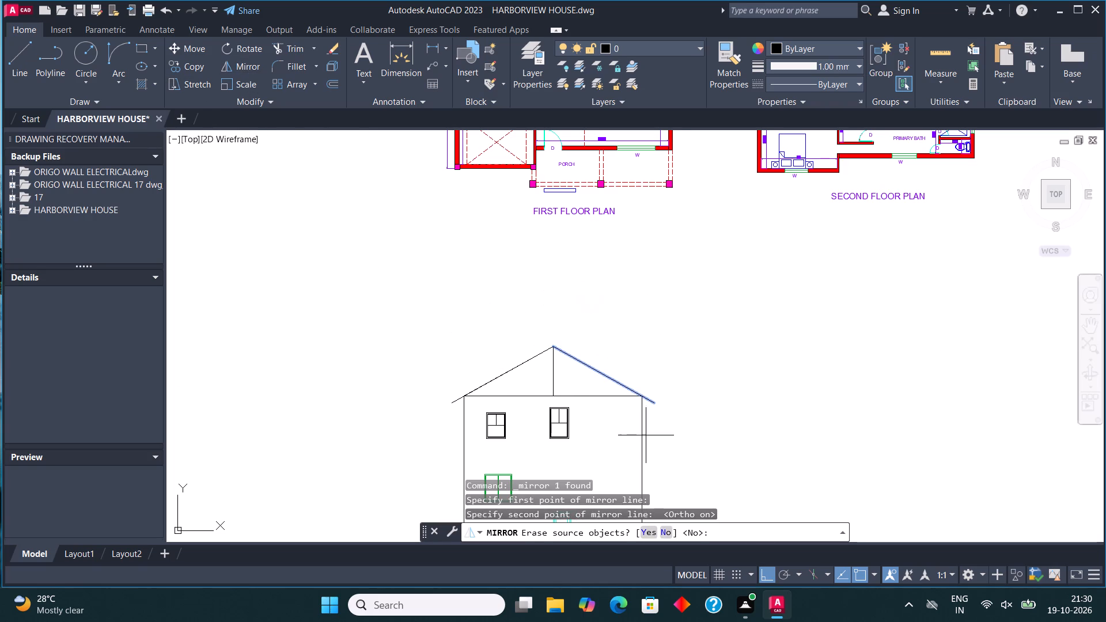
pyautogui.click(662, 530)
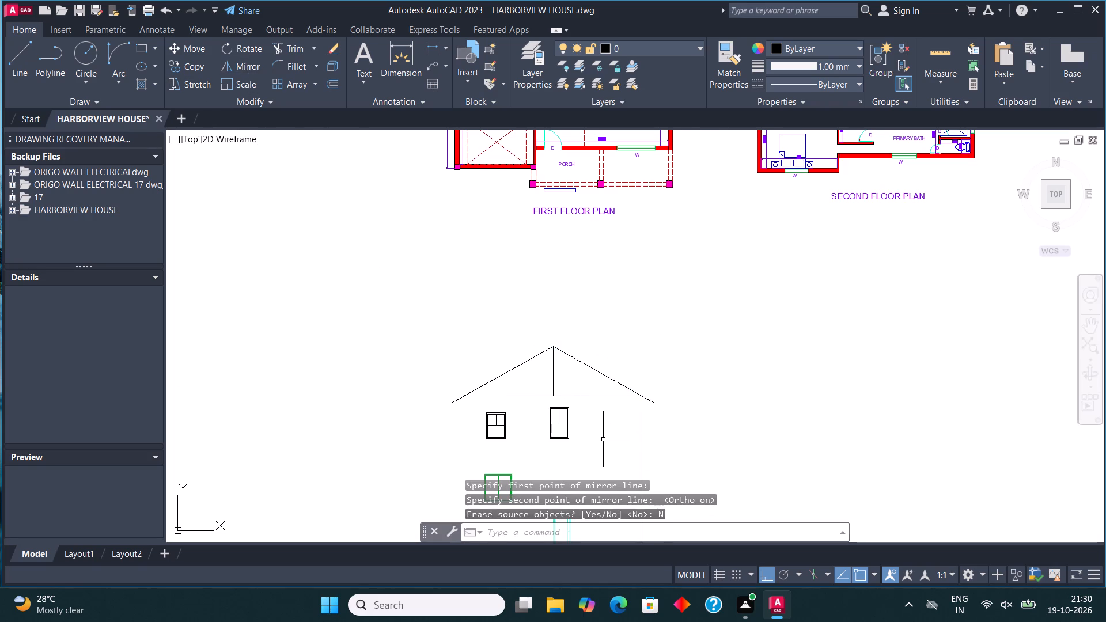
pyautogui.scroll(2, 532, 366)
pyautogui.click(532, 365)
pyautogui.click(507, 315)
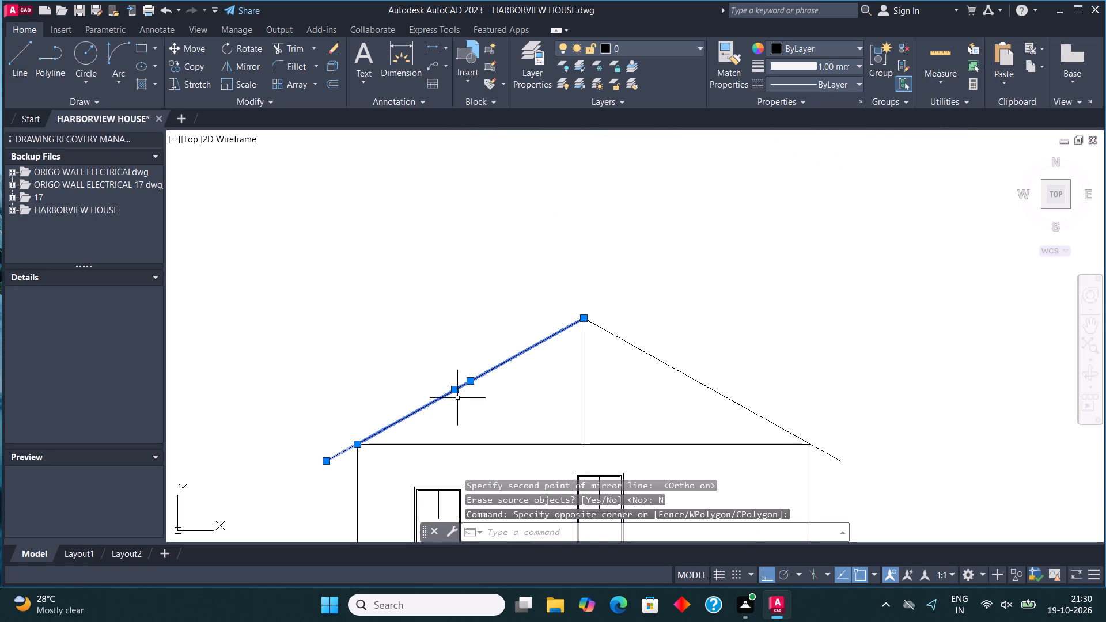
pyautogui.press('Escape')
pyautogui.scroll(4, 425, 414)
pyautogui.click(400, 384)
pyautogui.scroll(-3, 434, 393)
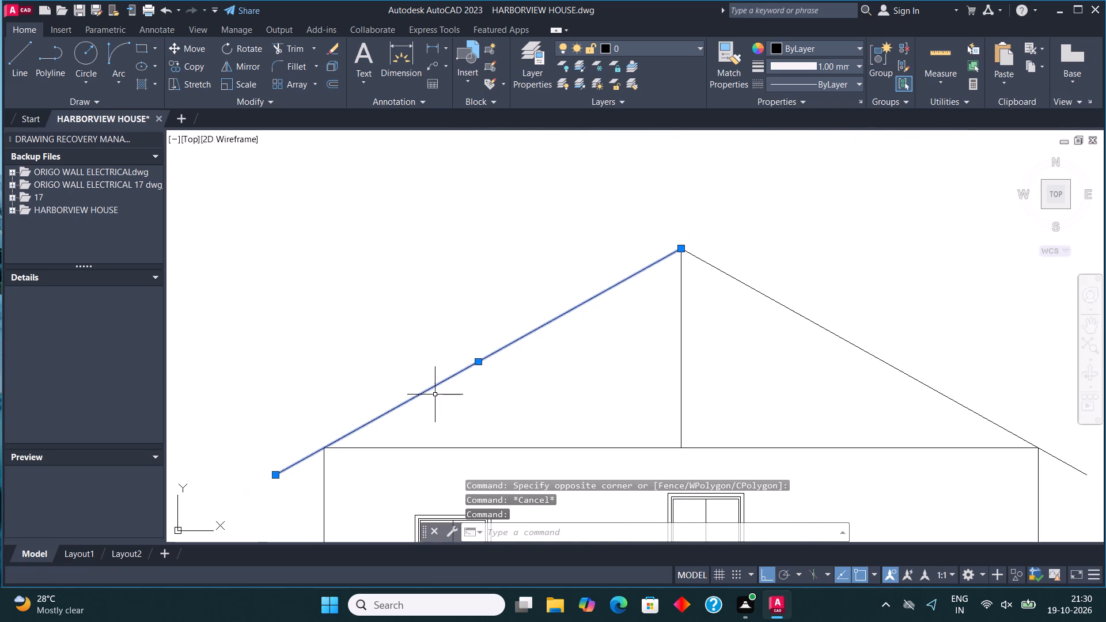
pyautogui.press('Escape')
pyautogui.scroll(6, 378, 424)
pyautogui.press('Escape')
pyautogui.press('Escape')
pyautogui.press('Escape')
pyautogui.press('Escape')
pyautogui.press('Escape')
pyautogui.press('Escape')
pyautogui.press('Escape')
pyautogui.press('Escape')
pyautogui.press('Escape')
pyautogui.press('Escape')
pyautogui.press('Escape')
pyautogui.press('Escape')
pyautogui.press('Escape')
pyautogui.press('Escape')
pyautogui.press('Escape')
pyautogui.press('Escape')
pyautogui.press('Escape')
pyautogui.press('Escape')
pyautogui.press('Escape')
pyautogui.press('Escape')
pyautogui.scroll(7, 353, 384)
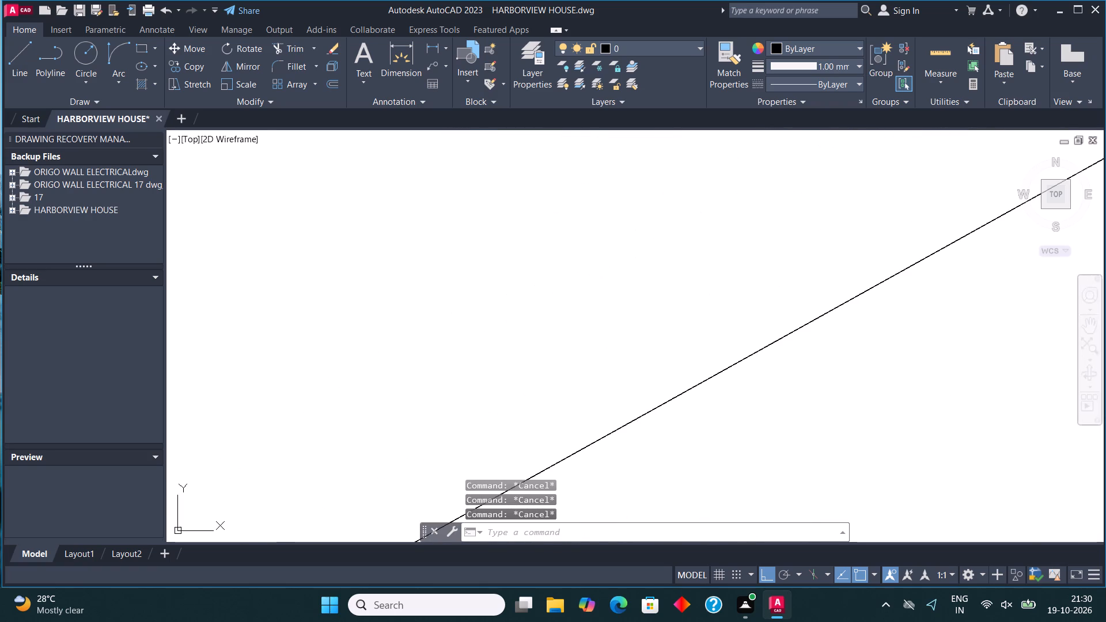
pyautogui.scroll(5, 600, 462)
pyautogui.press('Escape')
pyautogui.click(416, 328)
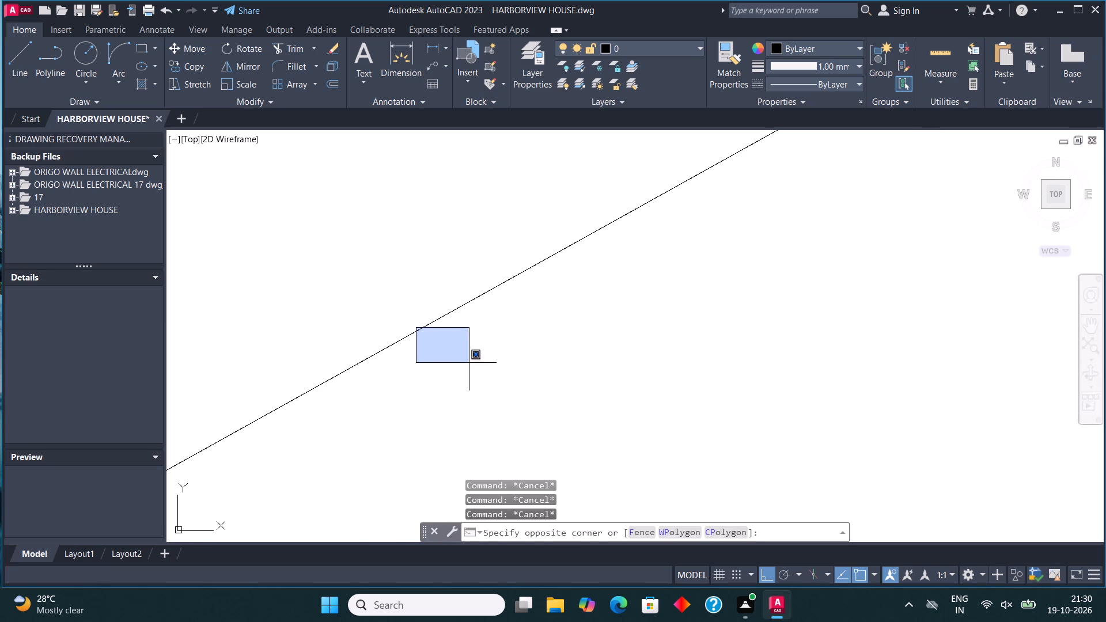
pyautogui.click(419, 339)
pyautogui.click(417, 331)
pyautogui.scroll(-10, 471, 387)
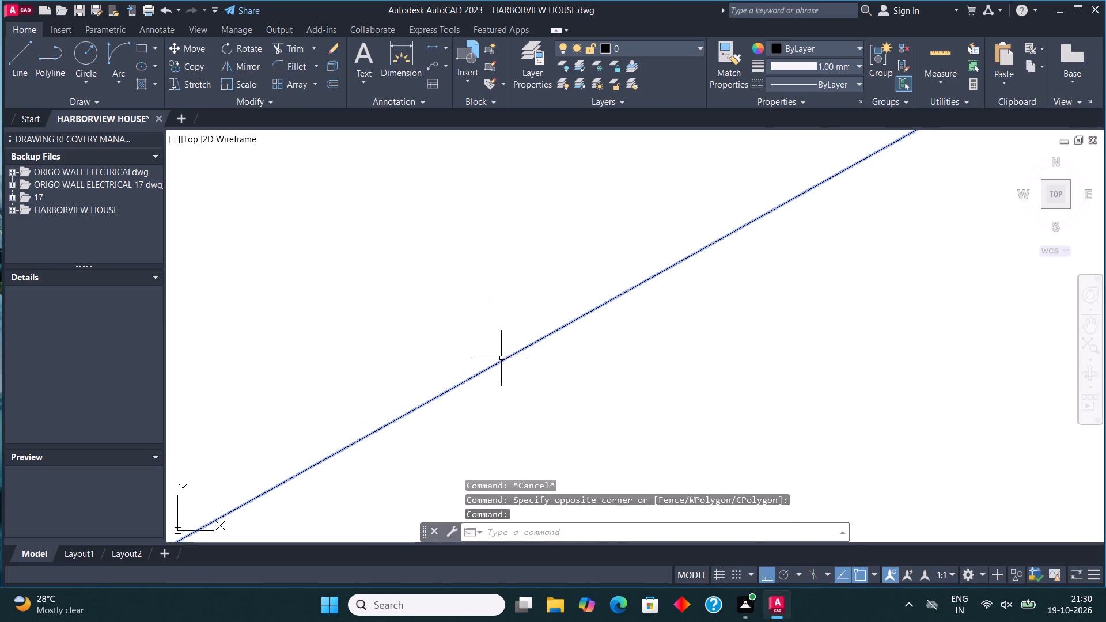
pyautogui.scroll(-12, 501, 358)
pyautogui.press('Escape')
# Offset the left and right roof slopes outward by 1".
pyautogui.moveTo(630, 332); pyautogui.dragTo(576, 331, button='middle')
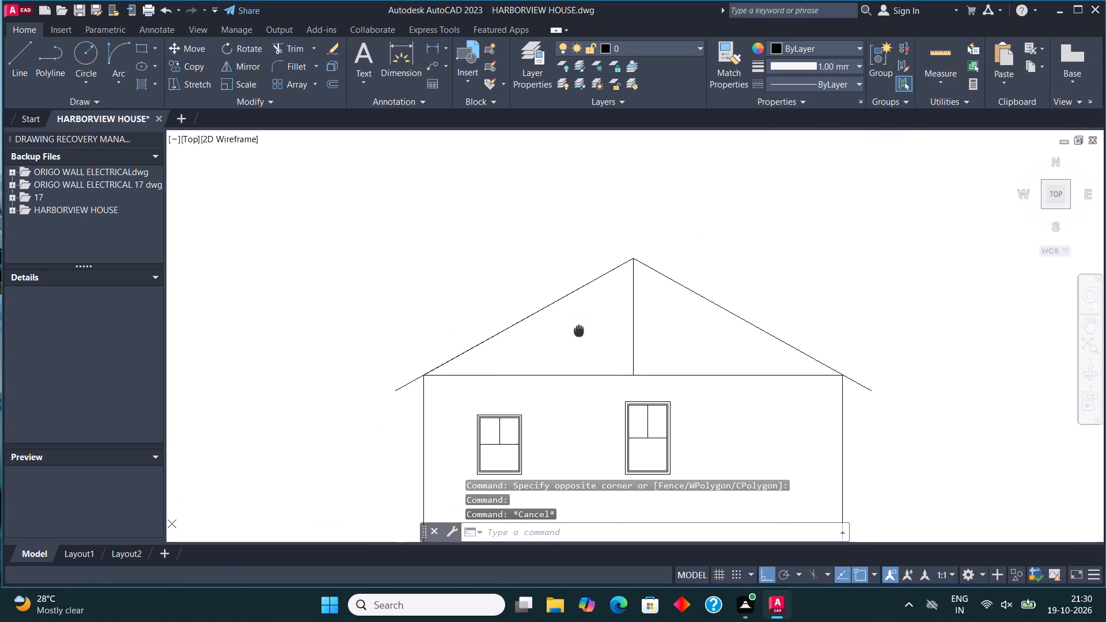
pyautogui.moveTo(576, 331); pyautogui.dragTo(546, 331, button='middle')
pyautogui.moveTo(577, 301); pyautogui.dragTo(574, 293)
pyautogui.click(540, 244)
pyautogui.click(328, 78)
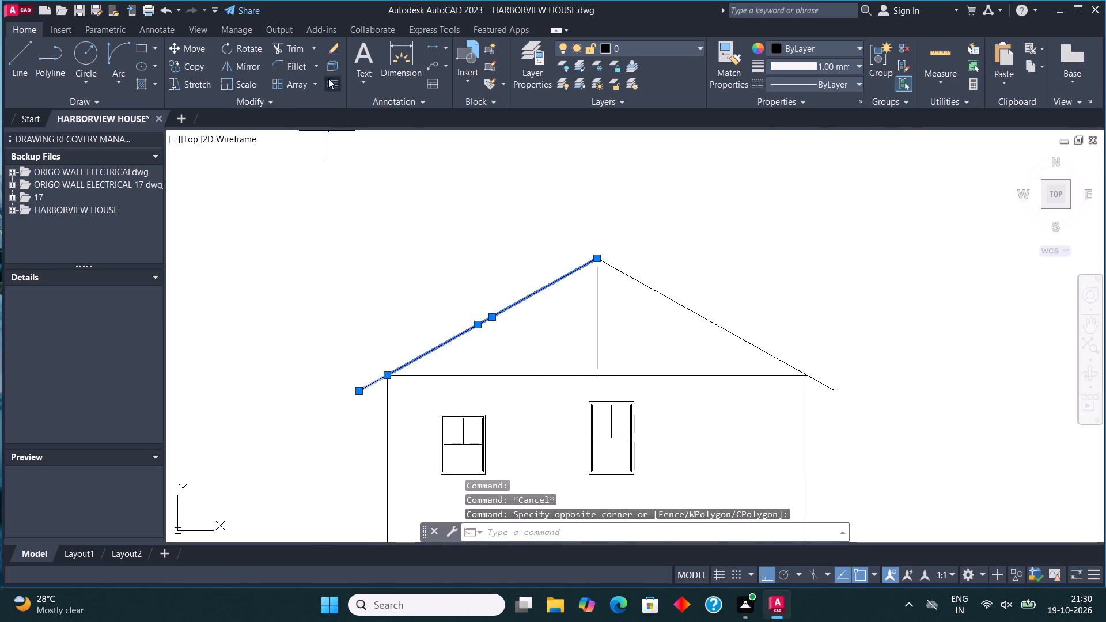
pyautogui.click(486, 321)
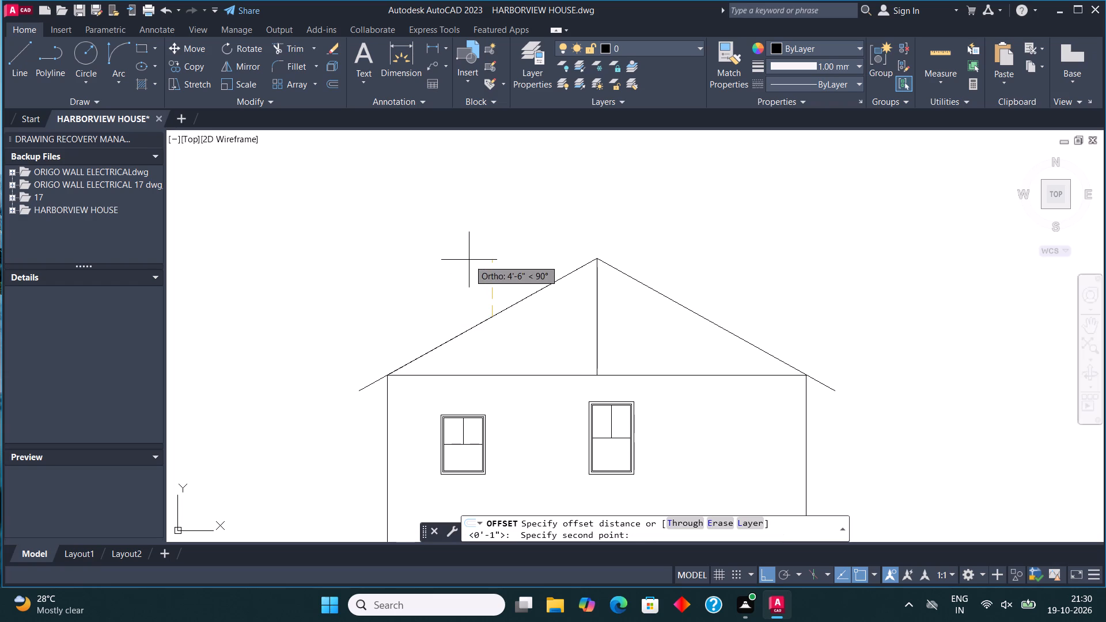
pyautogui.write('1"')
pyautogui.press('Return')
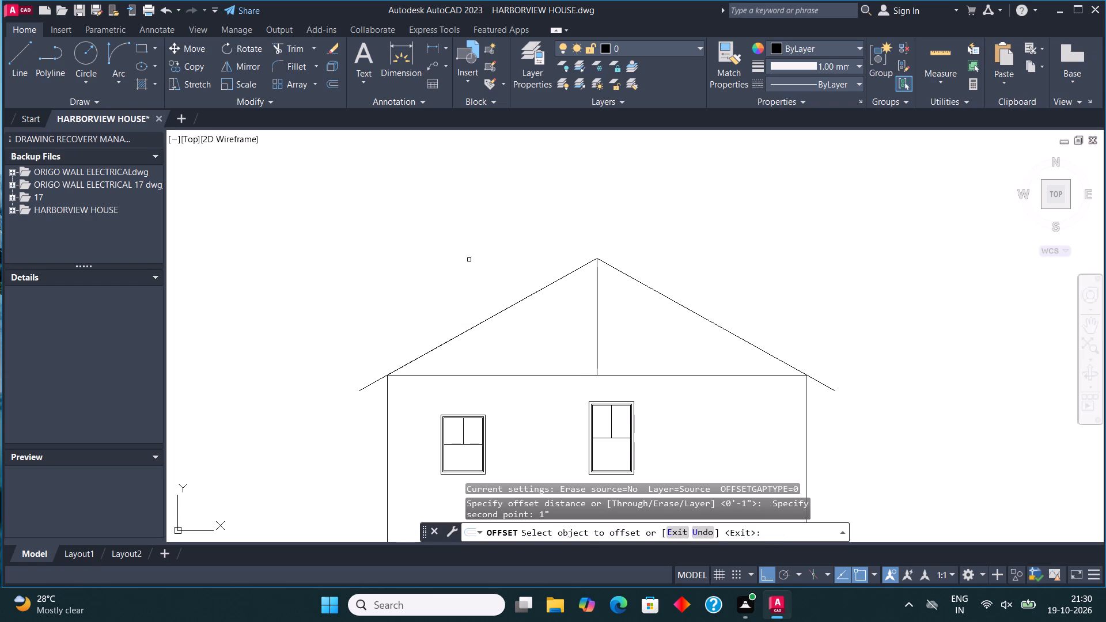
pyautogui.click(502, 310)
pyautogui.click(500, 290)
pyautogui.click(624, 272)
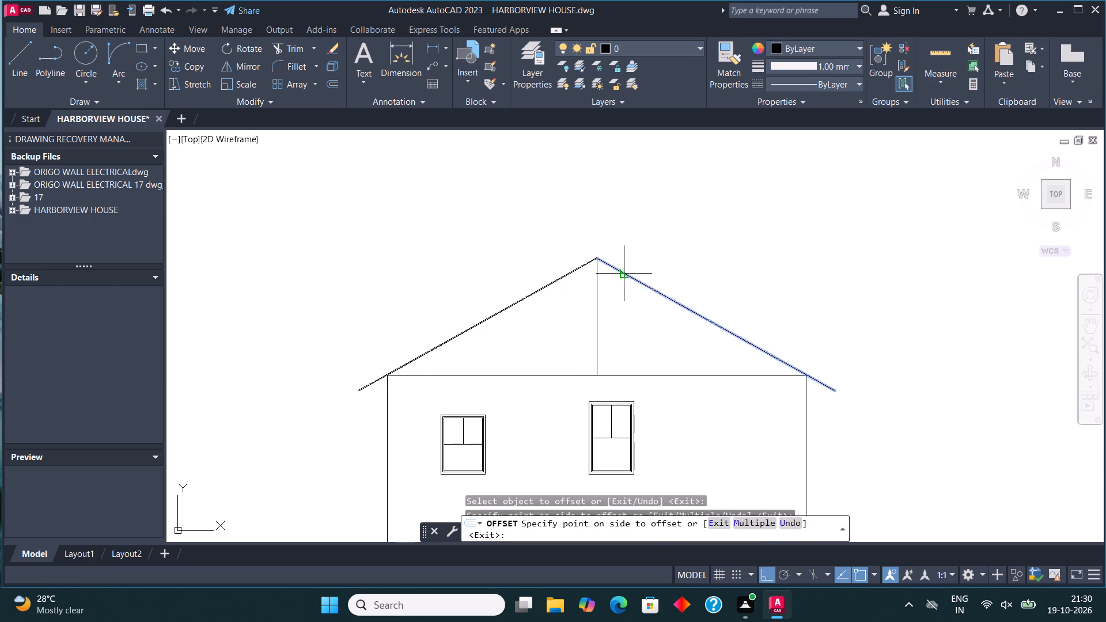
pyautogui.click(647, 244)
# Offset the outermost line of each slope outward by 1" twice more, giving three parallel lines outside each original slope.
pyautogui.scroll(4, 605, 258)
pyautogui.click(576, 274)
pyautogui.click(581, 253)
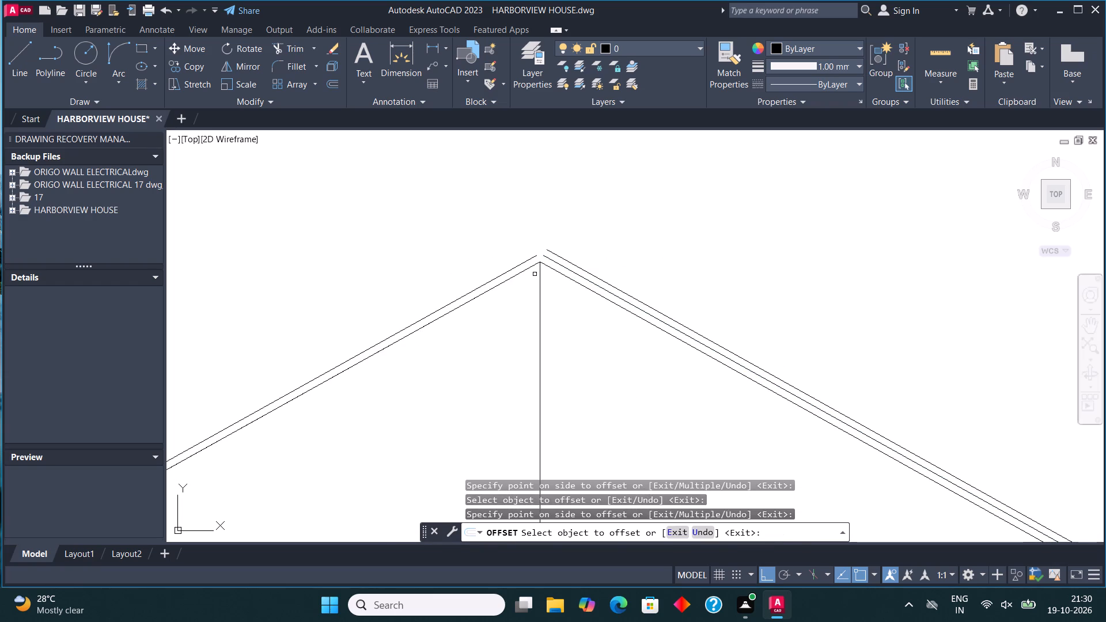
pyautogui.moveTo(510, 271); pyautogui.dragTo(507, 264)
pyautogui.click(506, 249)
pyautogui.click(514, 257)
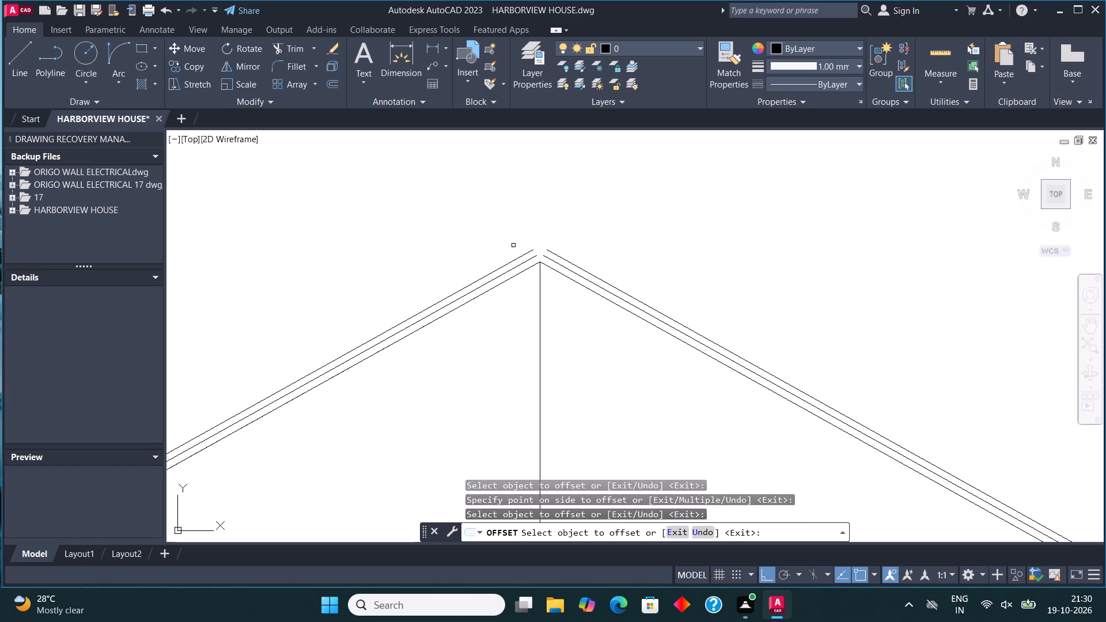
pyautogui.click(517, 258)
pyautogui.click(533, 234)
pyautogui.click(552, 253)
pyautogui.click(573, 233)
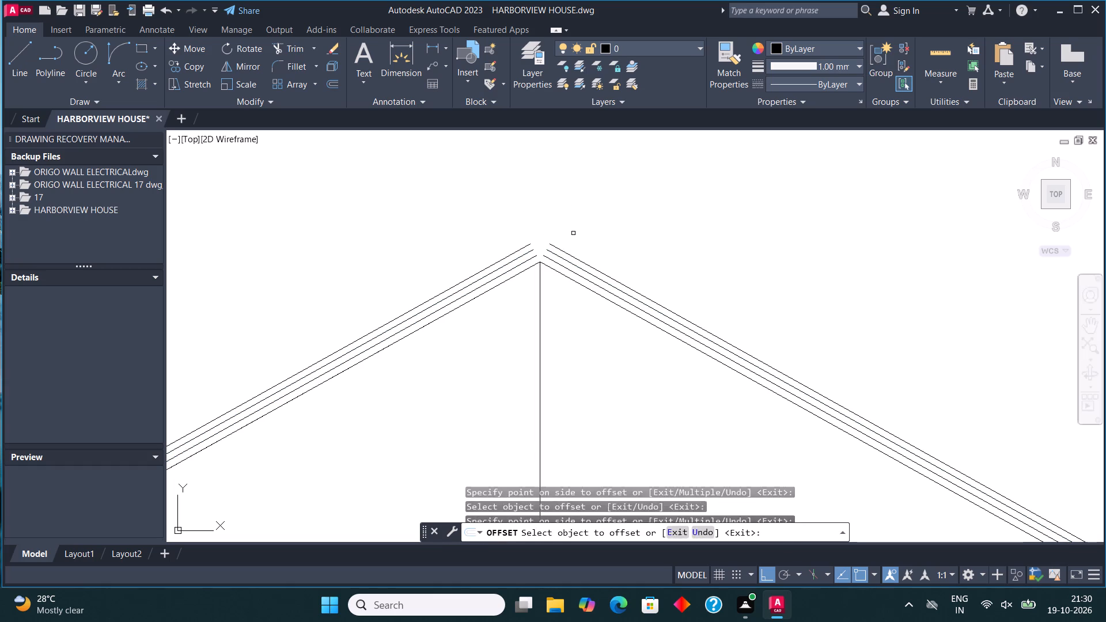
pyautogui.press('Escape')
# Join the three pairs of offset slope lines into sharp corners at the apex using Fillet.
pyautogui.click(302, 67)
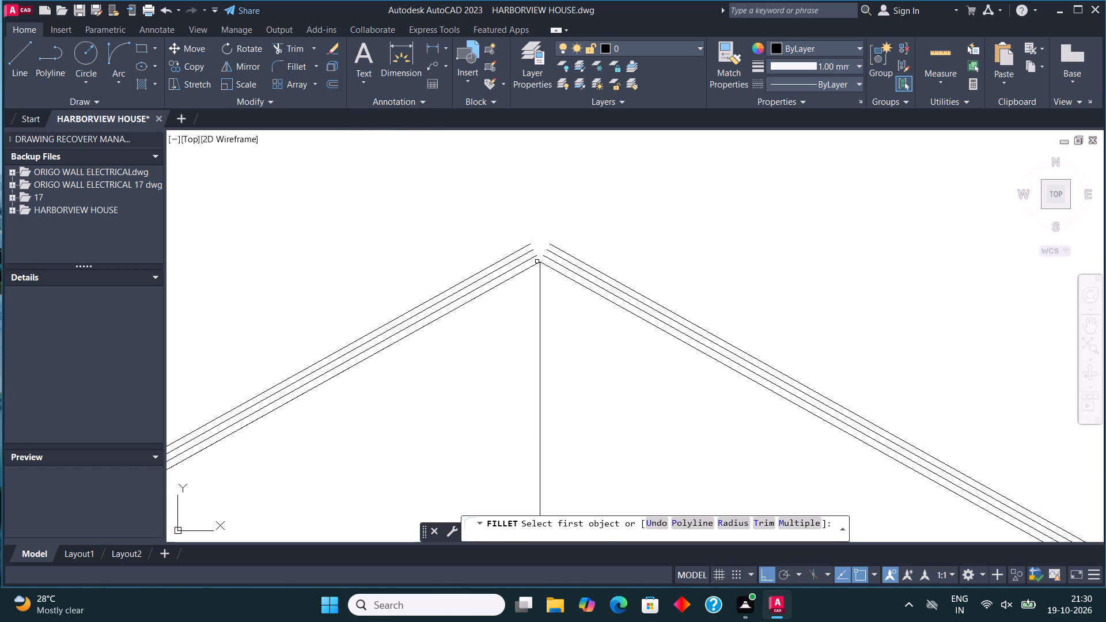
pyautogui.click(531, 259)
pyautogui.click(551, 259)
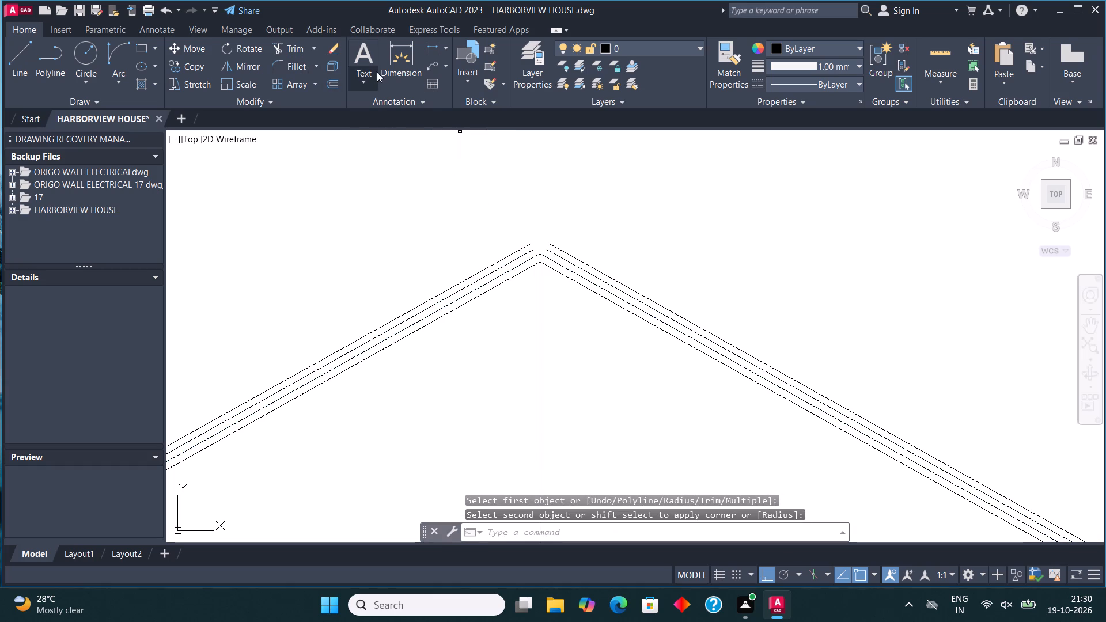
pyautogui.click(294, 66)
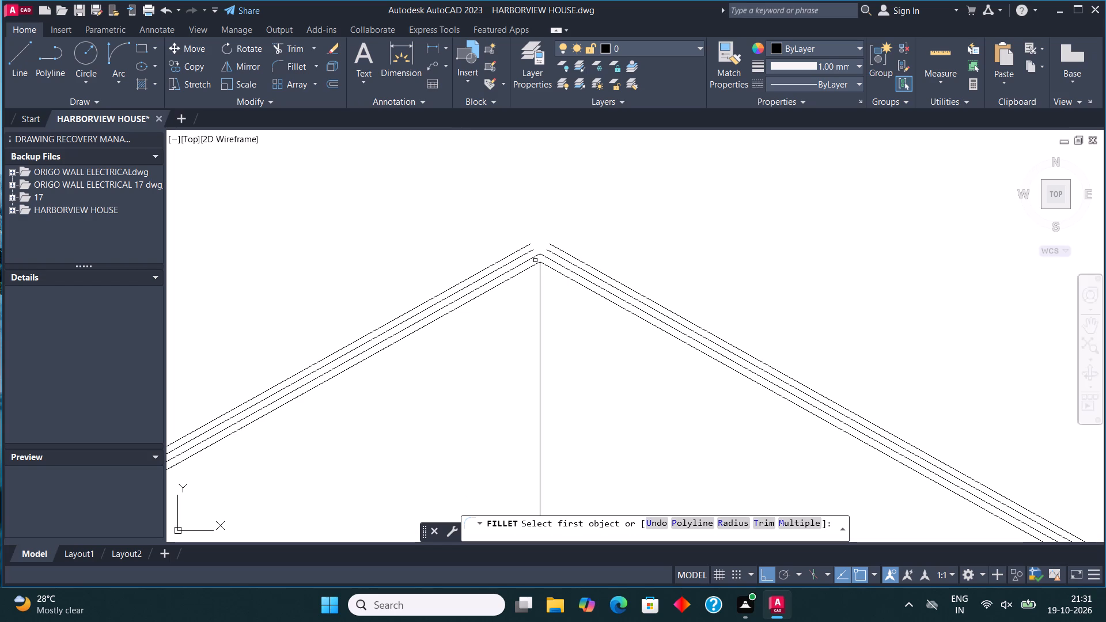
pyautogui.click(517, 261)
pyautogui.click(552, 255)
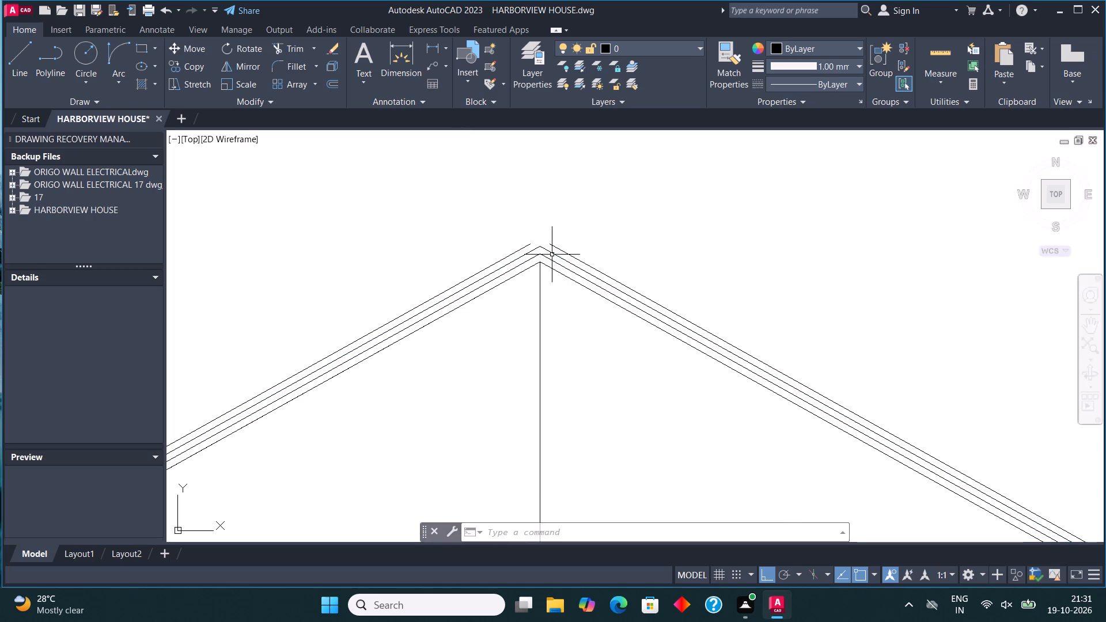
pyautogui.click(290, 71)
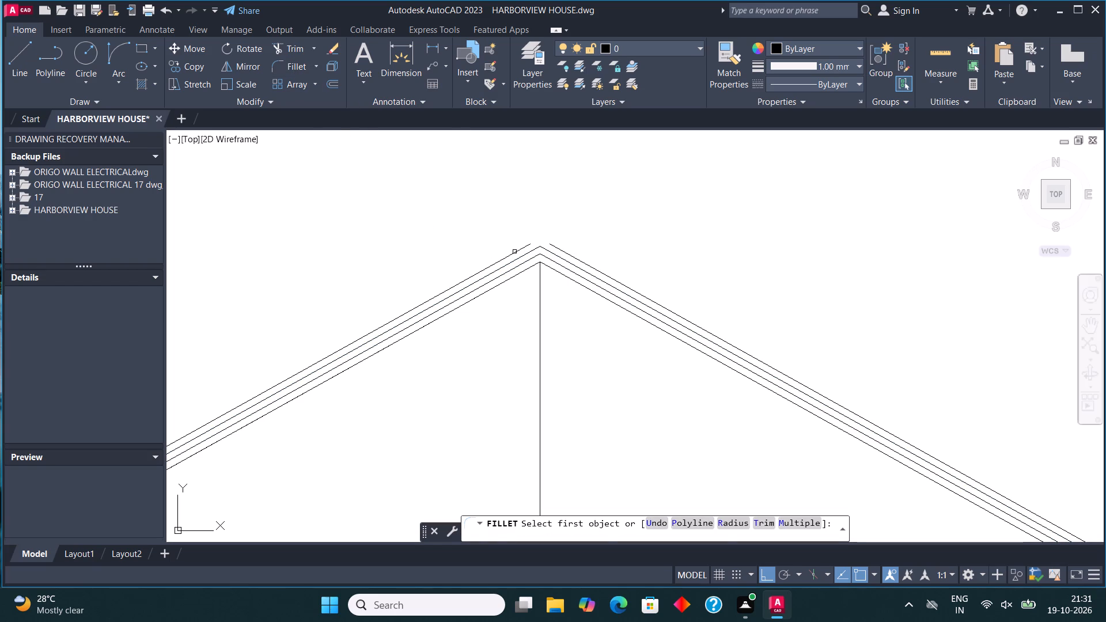
pyautogui.click(516, 253)
pyautogui.click(560, 252)
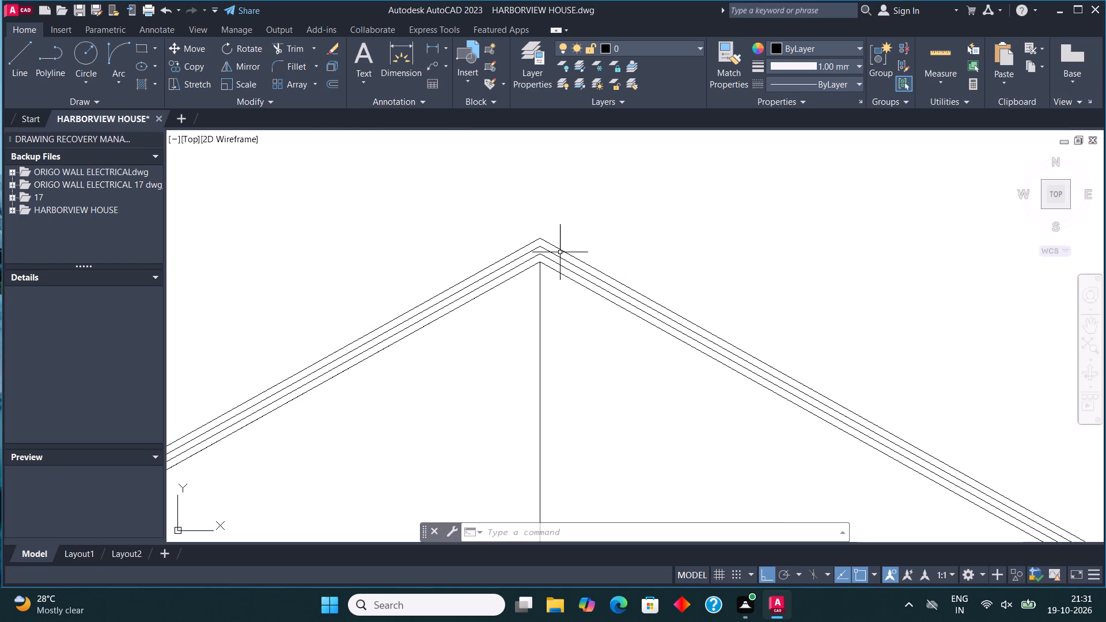
# Remove the vertical centre line inside the gable using Trim.
pyautogui.scroll(-3, 533, 304)
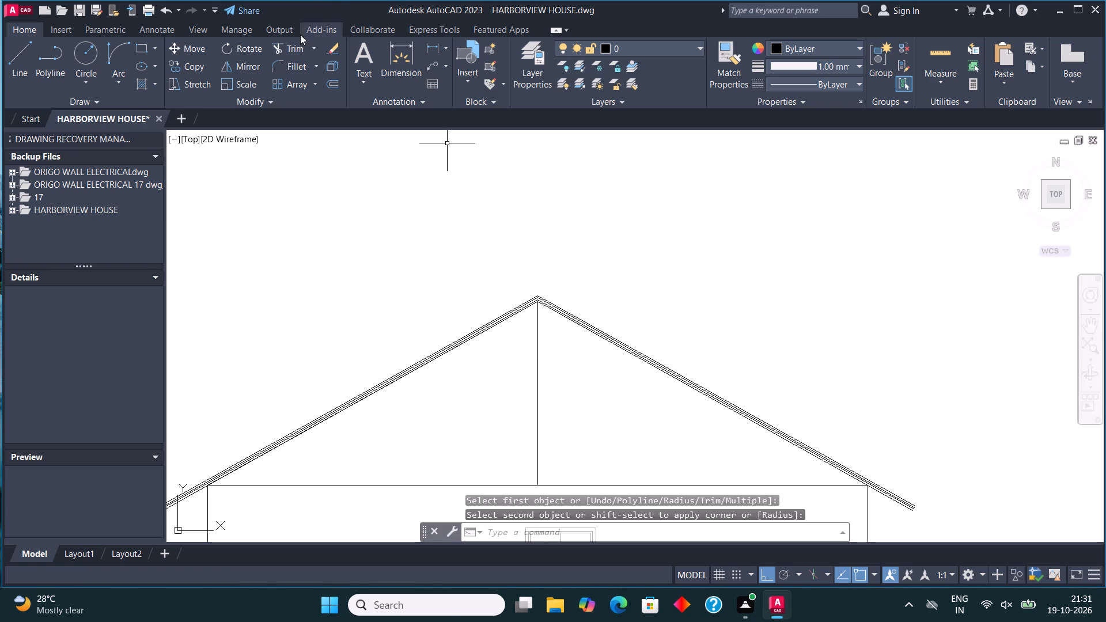
pyautogui.click(298, 53)
pyautogui.moveTo(503, 367); pyautogui.dragTo(578, 392)
pyautogui.scroll(-3, 536, 252)
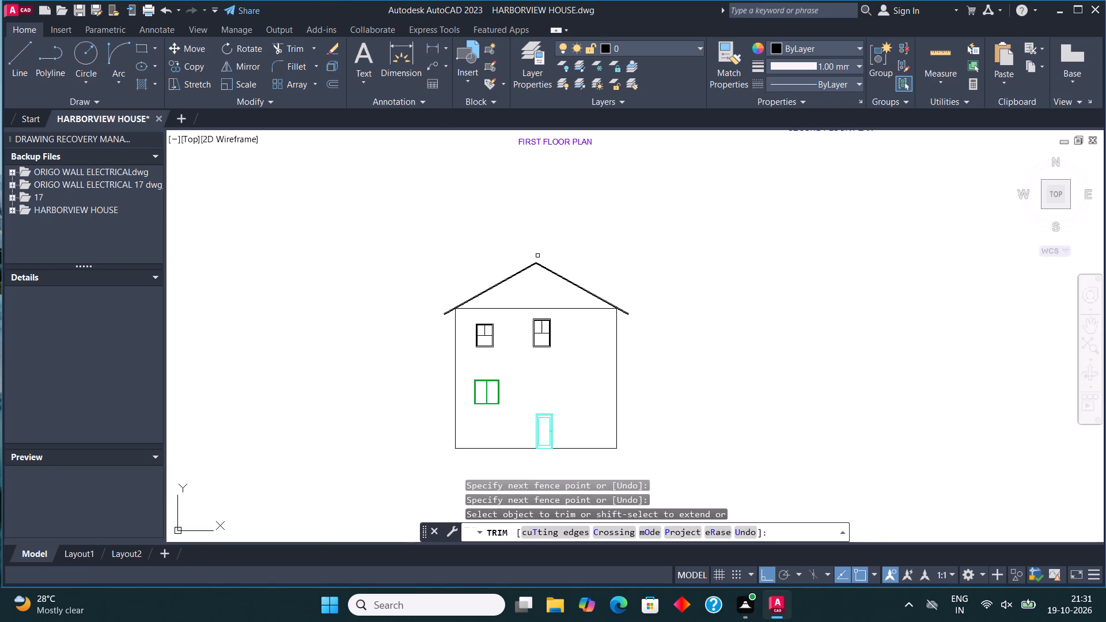
pyautogui.press('Escape')
# Close the left eave end with a short line joining the outermost and innermost slope line ends.
pyautogui.scroll(-1, 529, 282)
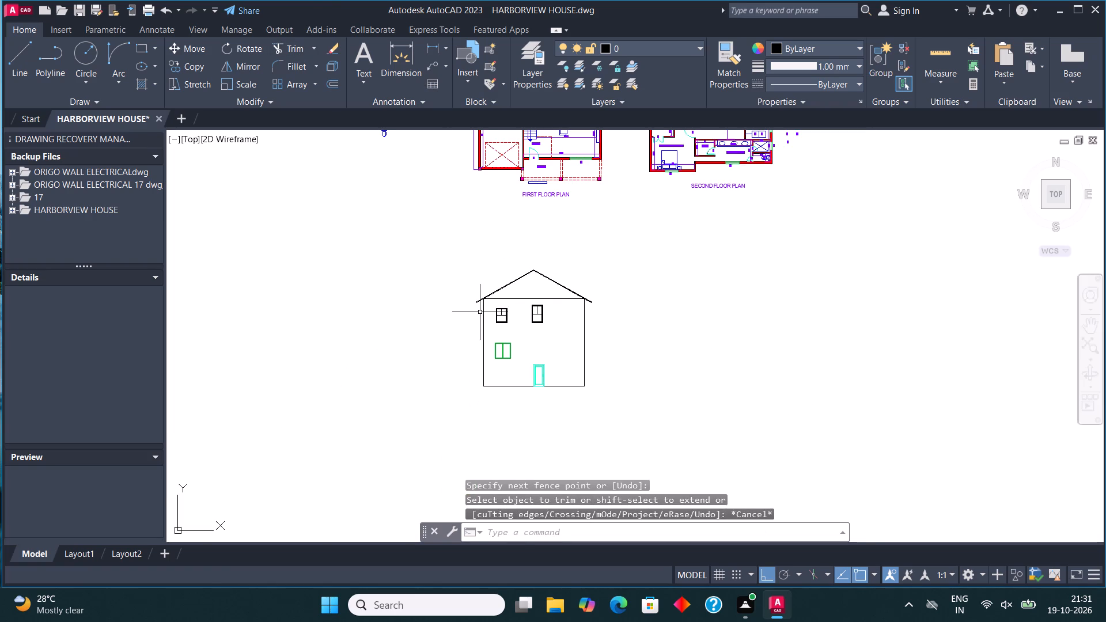
pyautogui.scroll(1, 479, 312)
pyautogui.moveTo(521, 275); pyautogui.dragTo(506, 279, button='middle')
pyautogui.scroll(2, 506, 279)
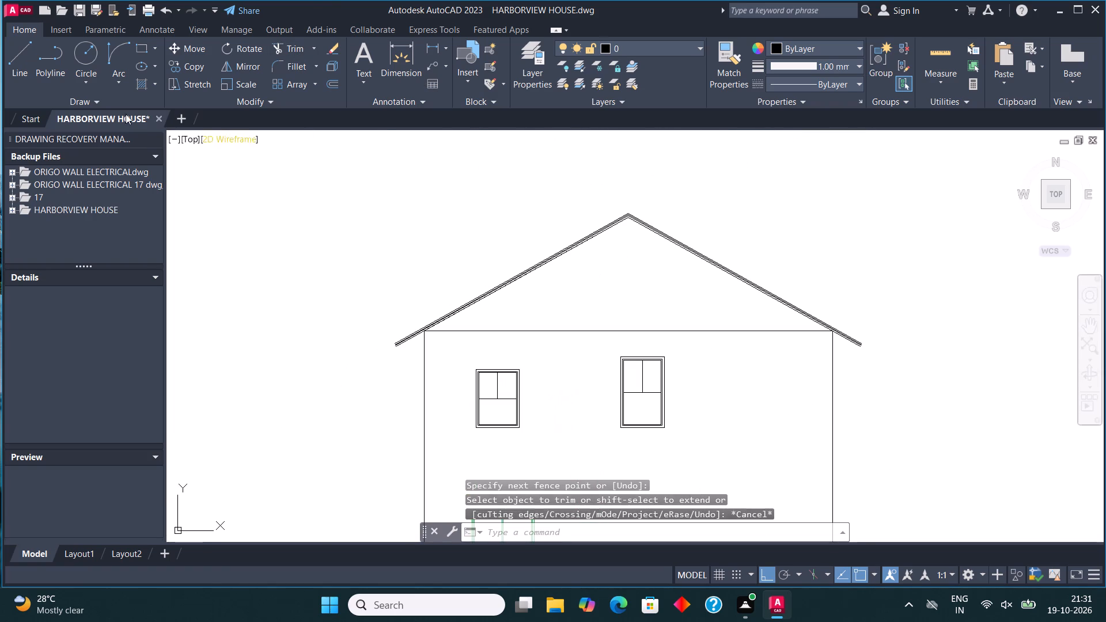
pyautogui.click(24, 59)
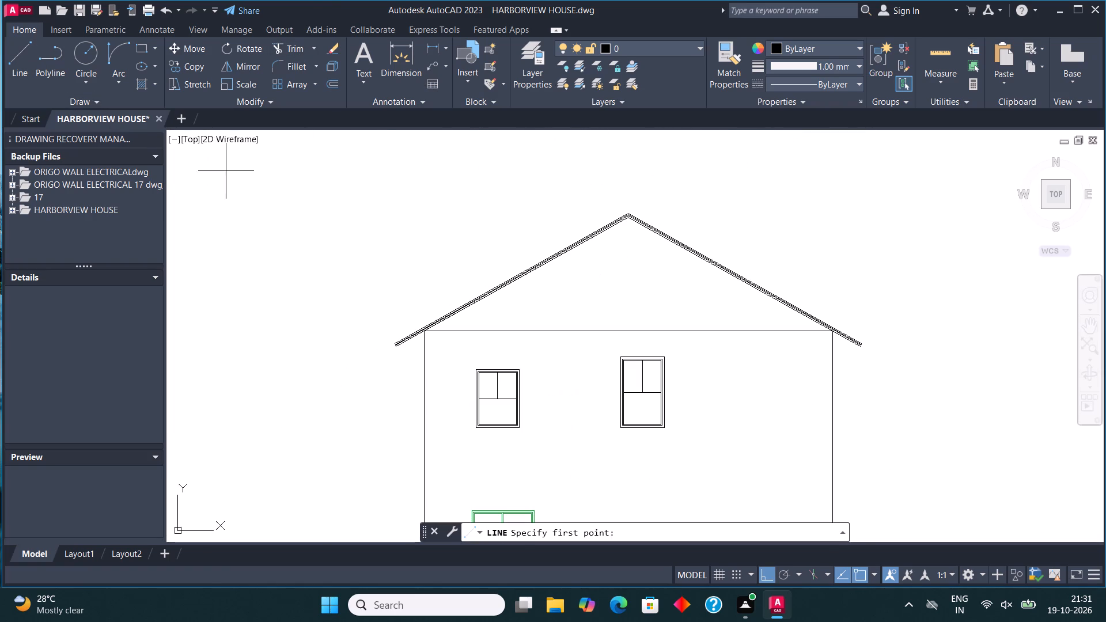
pyautogui.scroll(3, 402, 323)
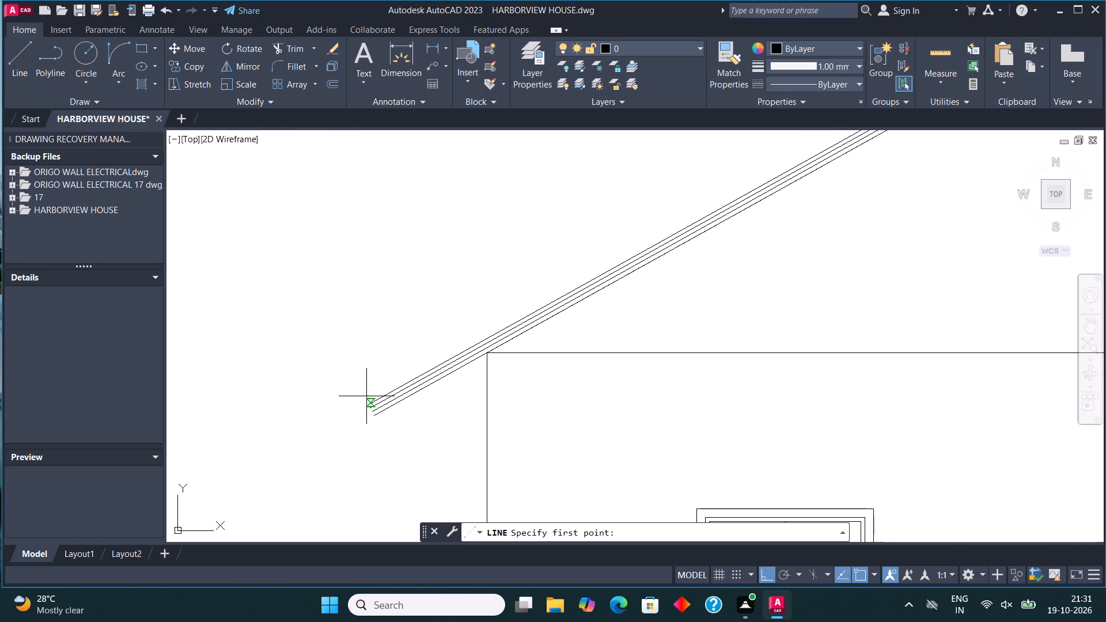
pyautogui.click(367, 404)
pyautogui.click(372, 419)
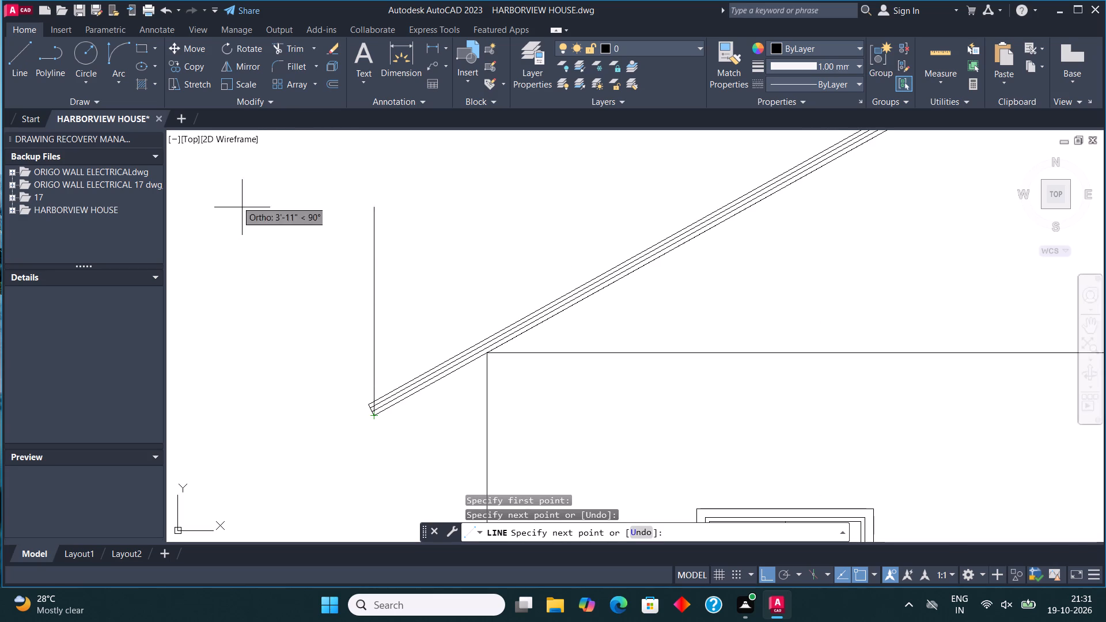
# Close the right eave end with a short line joining the innermost and outermost slope line ends.
pyautogui.click(20, 56)
pyautogui.scroll(-3, 311, 341)
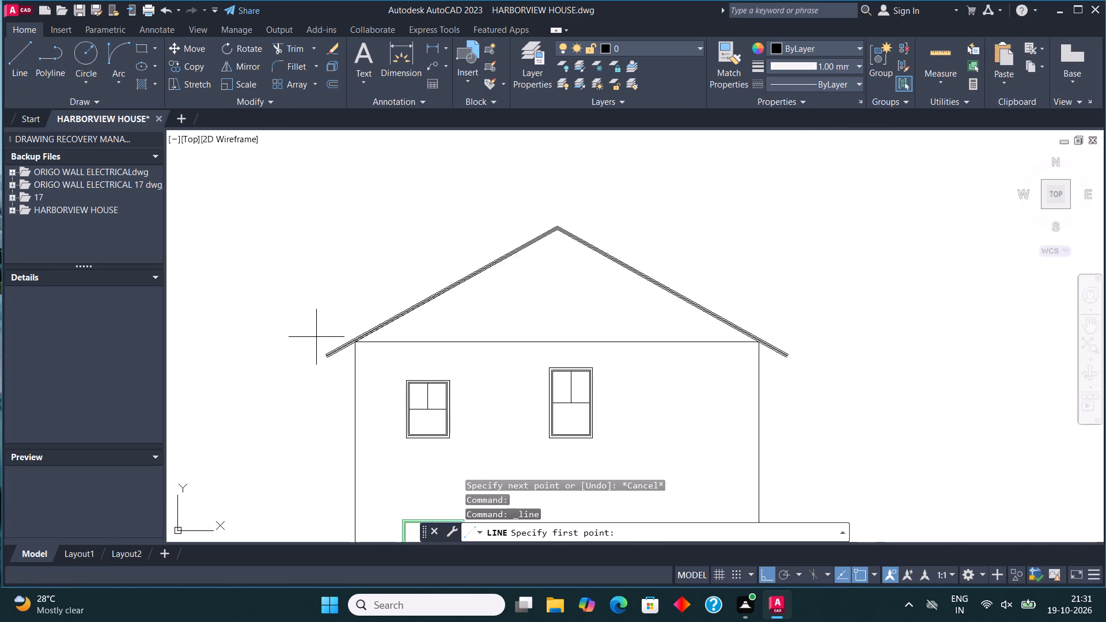
pyautogui.scroll(-1, 319, 336)
pyautogui.scroll(5, 613, 356)
pyautogui.click(587, 323)
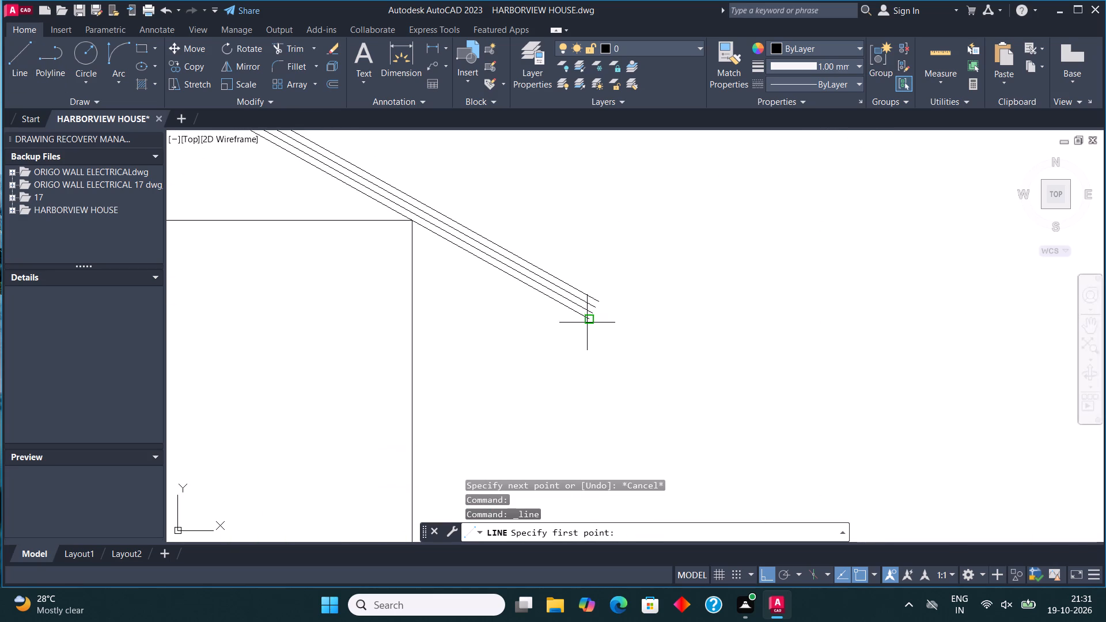
pyautogui.click(599, 300)
pyautogui.scroll(-2, 607, 431)
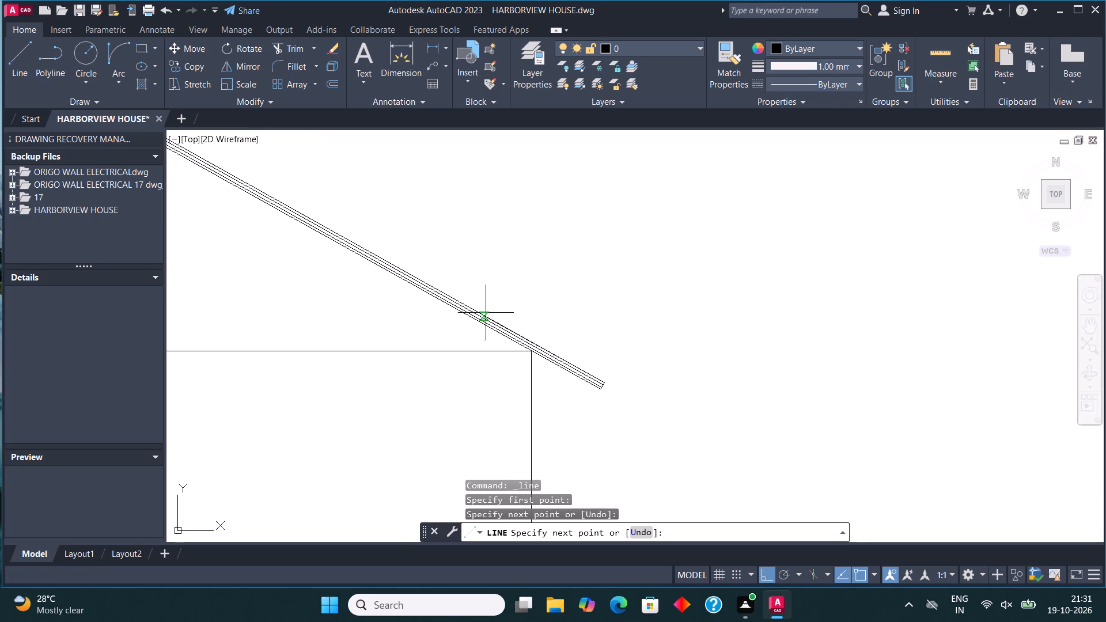
pyautogui.press('Escape')
# Draw a vertical line up from the left slope near the wall corner and a horizontal line about 9'-2" long across the slope.
pyautogui.scroll(-3, 507, 360)
pyautogui.click(24, 50)
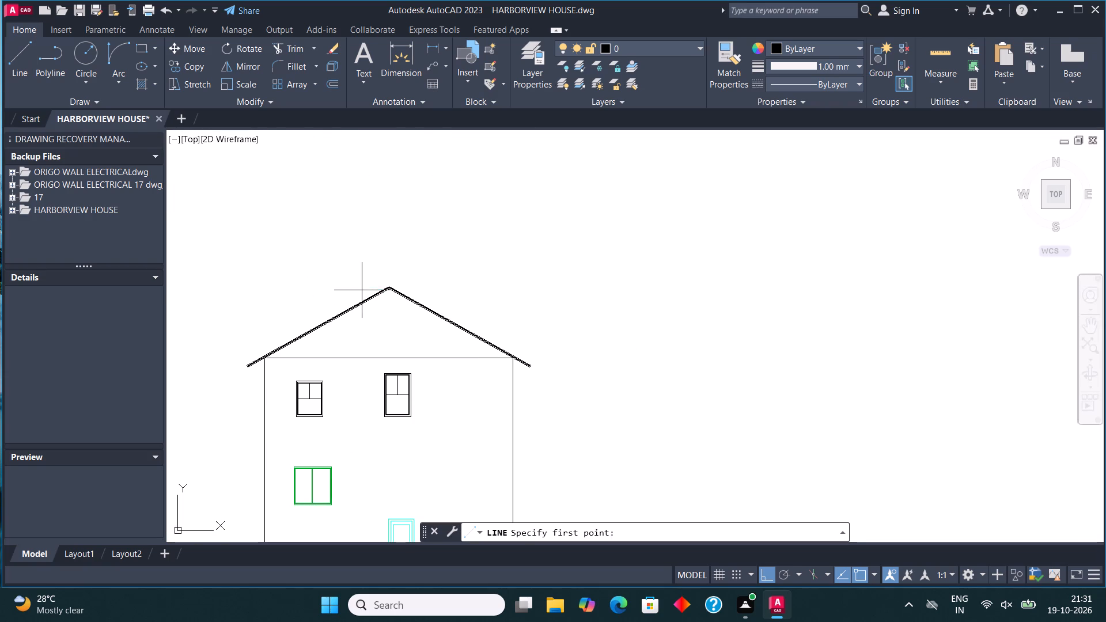
pyautogui.moveTo(401, 312); pyautogui.dragTo(518, 383, button='middle')
pyautogui.scroll(4, 366, 427)
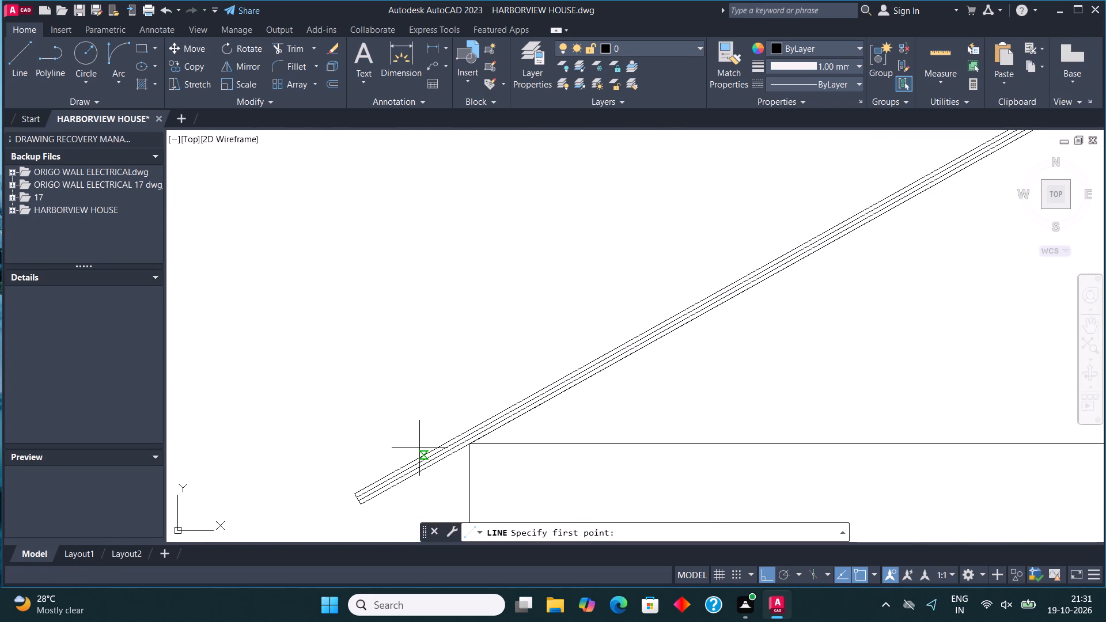
pyautogui.click(420, 450)
pyautogui.scroll(-2, 425, 346)
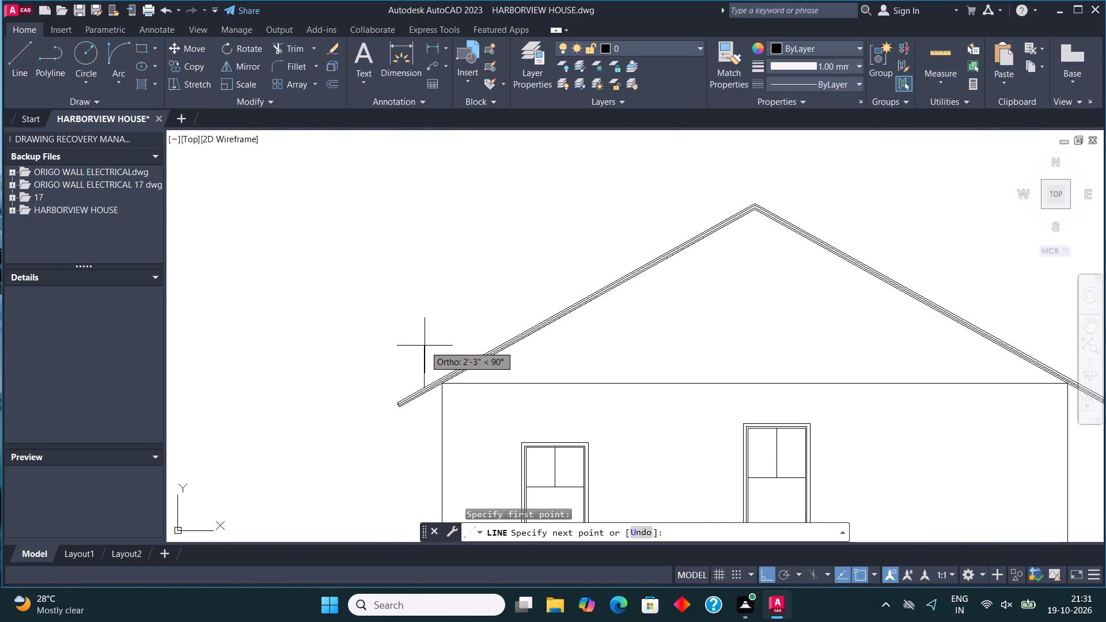
pyautogui.click(422, 305)
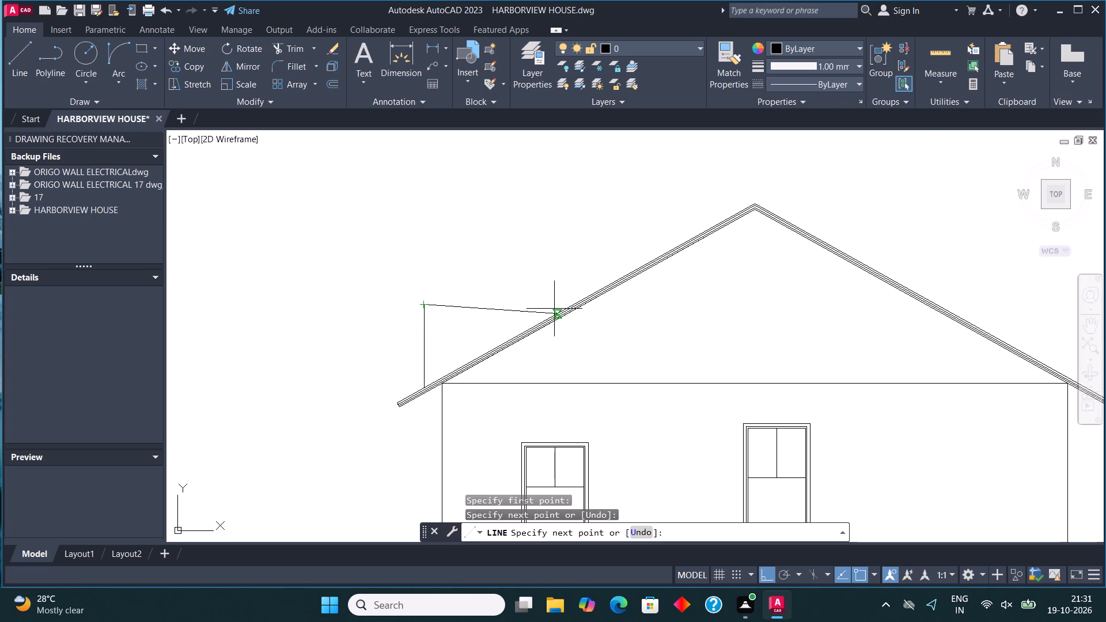
pyautogui.scroll(3, 554, 309)
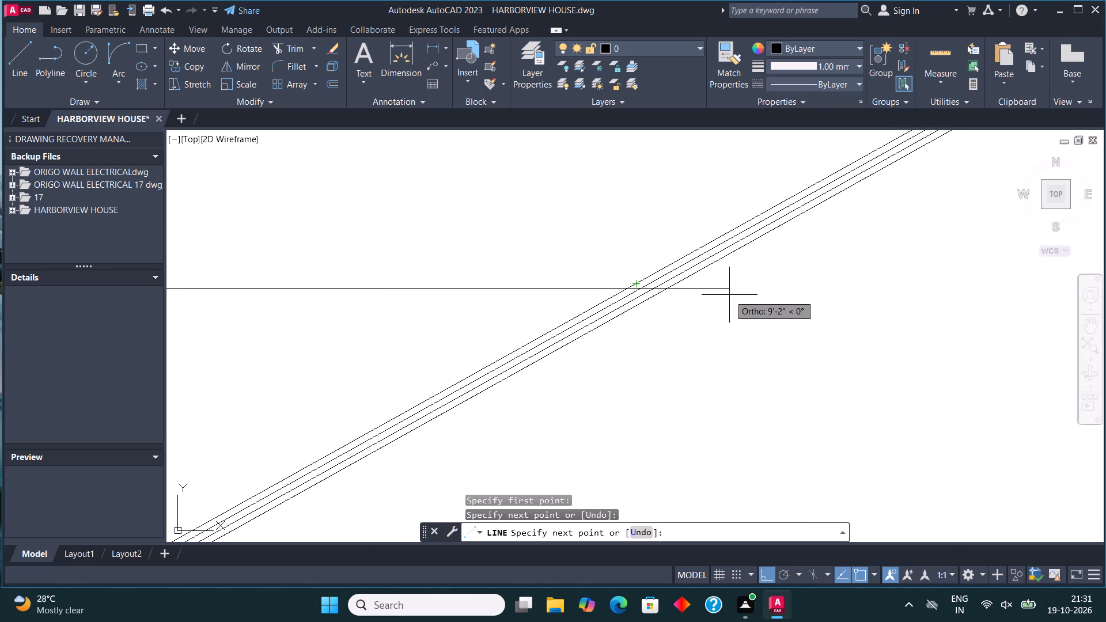
pyautogui.click(741, 294)
pyautogui.press('Escape')
# Trim the new horizontal line back to the outermost line of the left roof slope, removing the pieces within and beyond the layers.
pyautogui.click(293, 45)
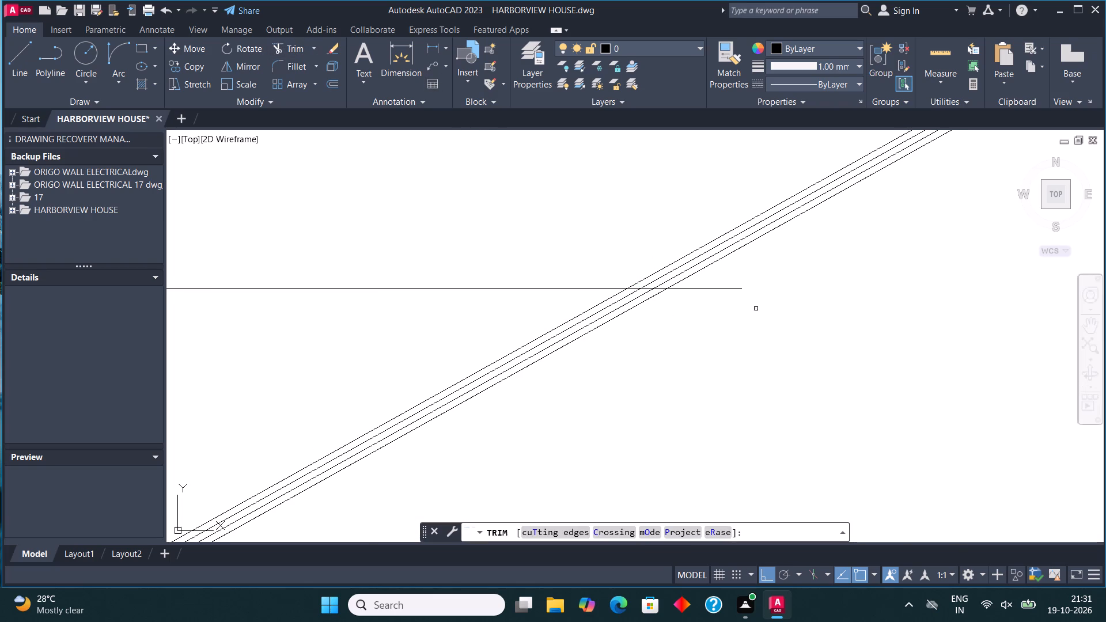
pyautogui.scroll(2, 701, 276)
pyautogui.moveTo(702, 284); pyautogui.dragTo(651, 358)
pyautogui.scroll(2, 514, 312)
pyautogui.moveTo(516, 312); pyautogui.dragTo(521, 300)
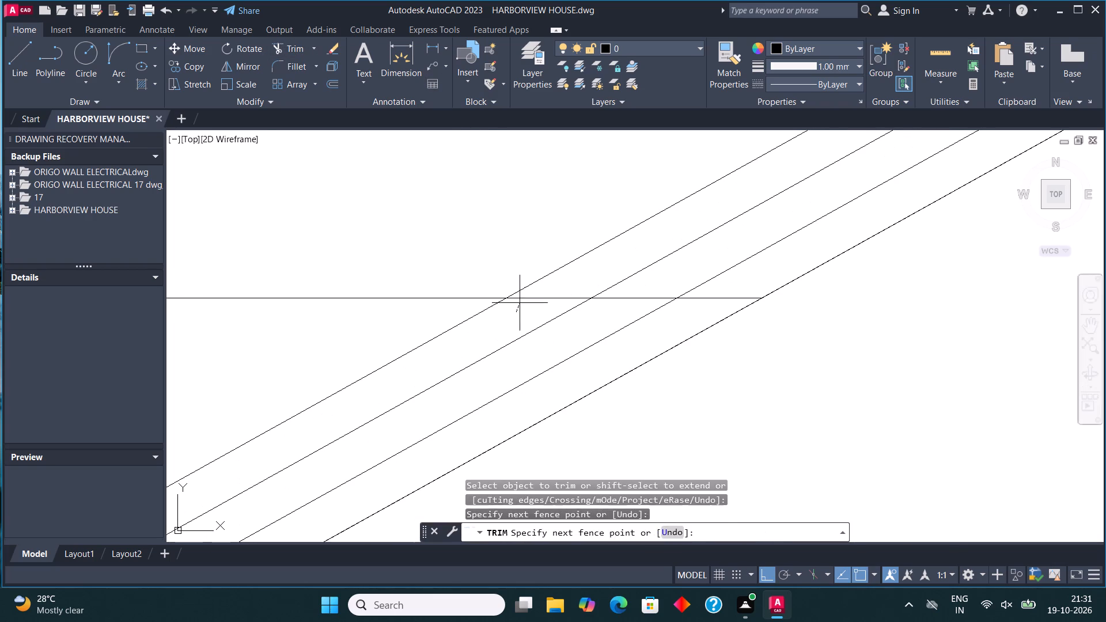
pyautogui.moveTo(521, 300); pyautogui.dragTo(552, 275)
pyautogui.moveTo(612, 313); pyautogui.dragTo(647, 266)
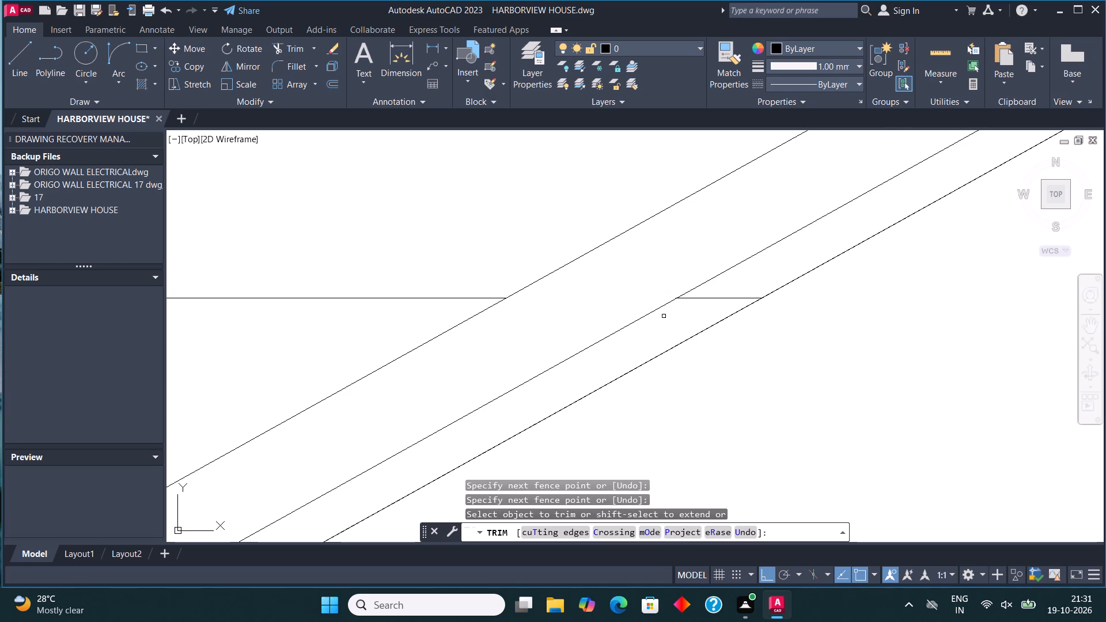
pyautogui.hotkey('ctrl', 'z')
pyautogui.moveTo(613, 316); pyautogui.dragTo(681, 276)
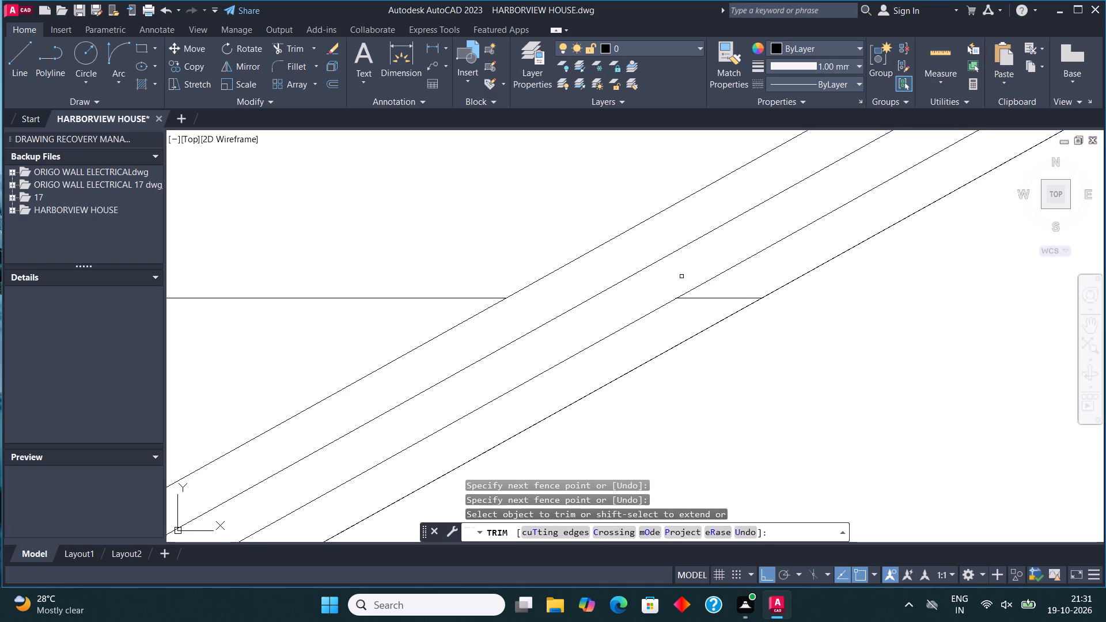
pyautogui.moveTo(684, 318); pyautogui.dragTo(779, 261)
pyautogui.scroll(-3, 531, 343)
pyautogui.scroll(-4, 509, 283)
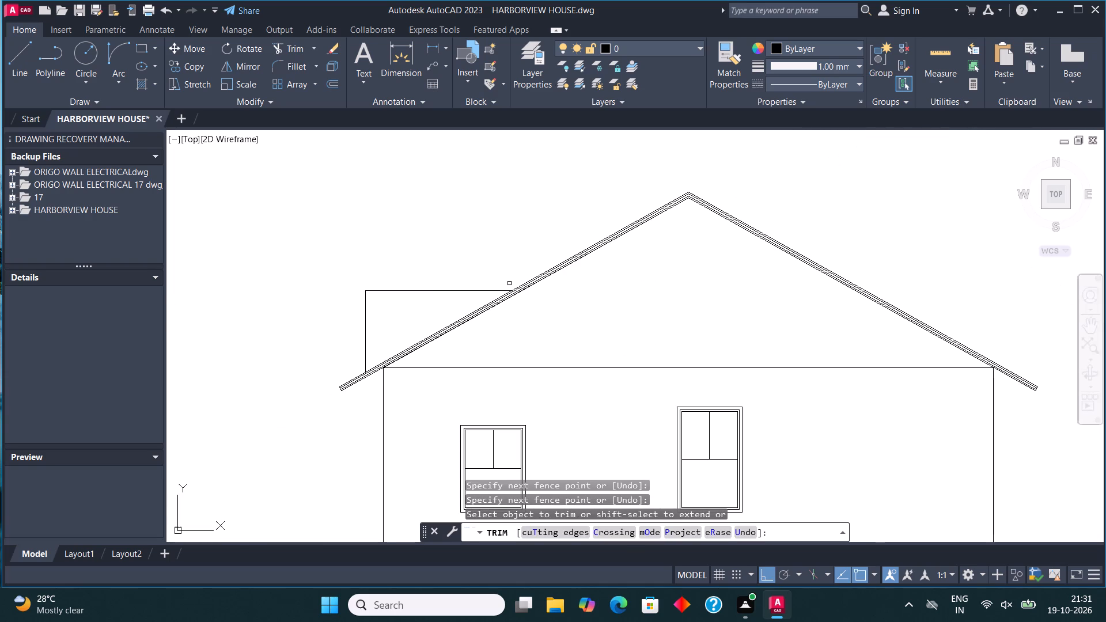
pyautogui.press('Escape')
# Mirror the vertical and horizontal lines outside the left slope about the gable's vertical centre axis, keeping the originals.
pyautogui.moveTo(397, 318); pyautogui.dragTo(392, 317)
pyautogui.click(307, 261)
pyautogui.scroll(-2, 307, 261)
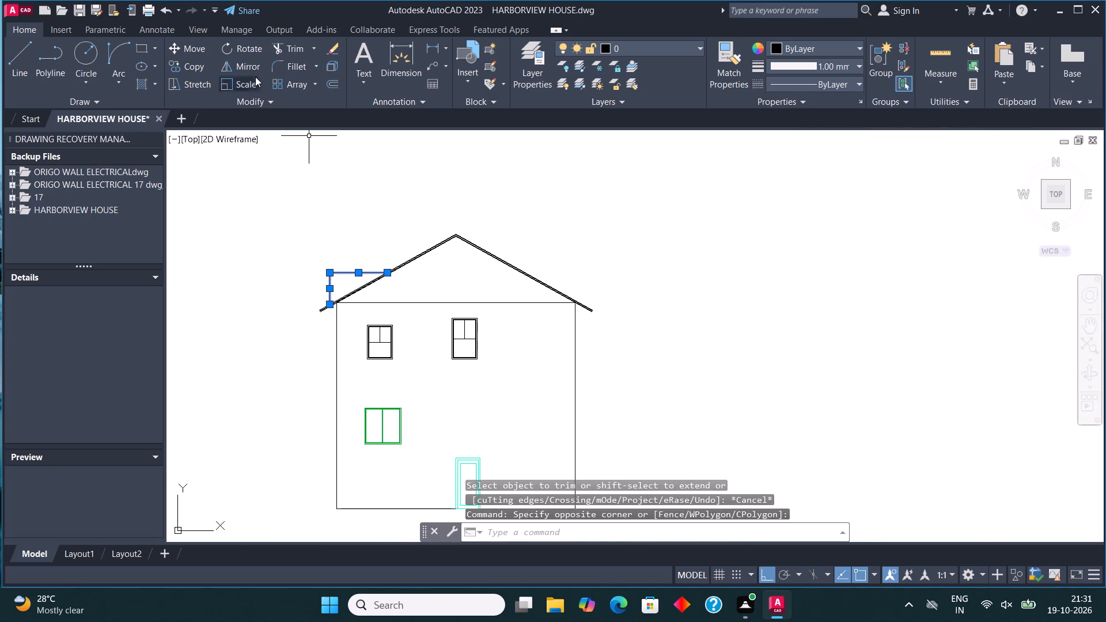
pyautogui.click(248, 65)
pyautogui.click(461, 306)
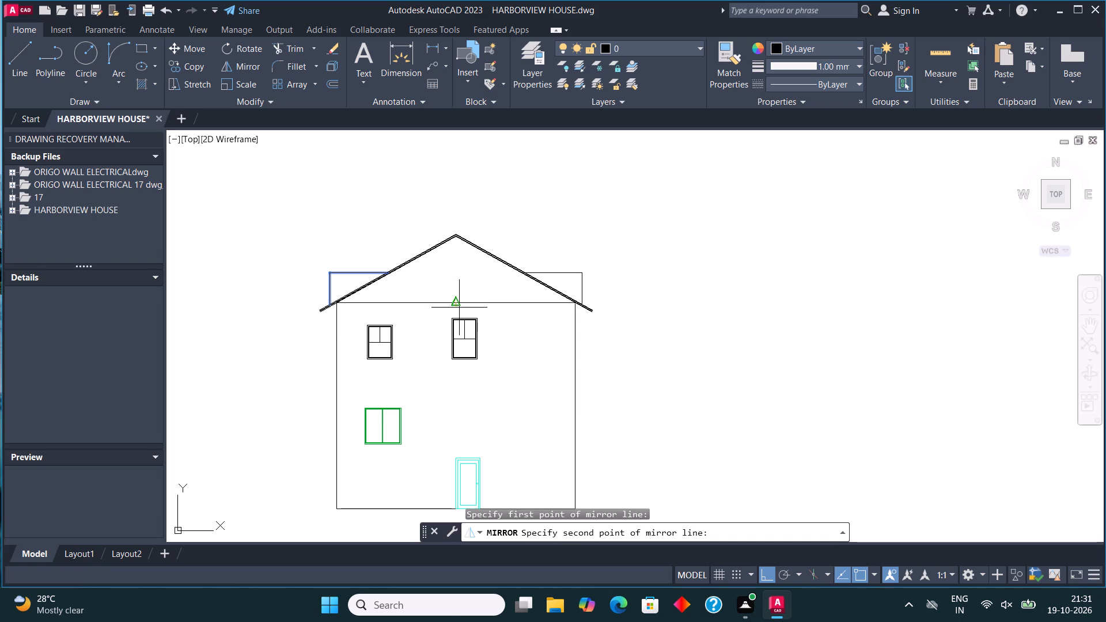
pyautogui.click(453, 321)
pyautogui.click(668, 525)
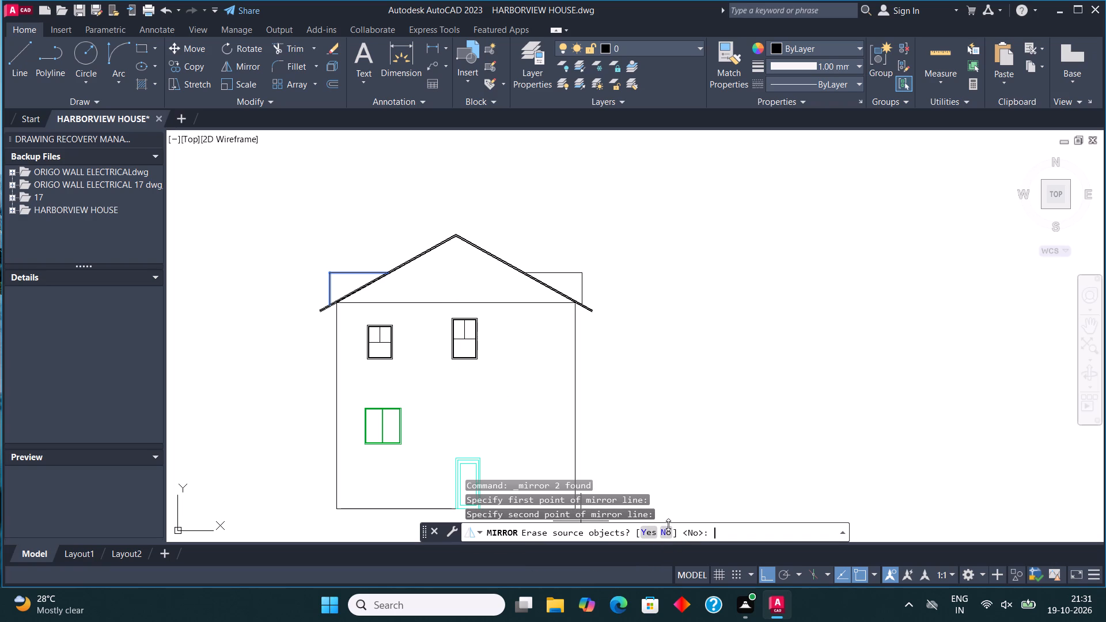
pyautogui.click(670, 532)
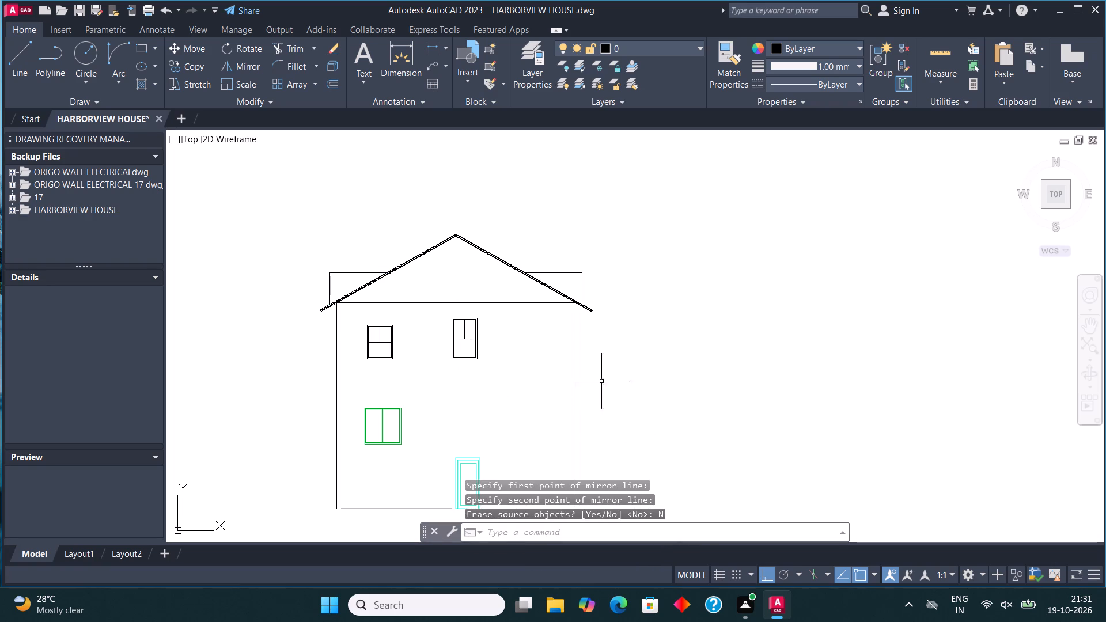
# Draw a horizontal line outward from the left wall, slightly above the top of the green lower window.
pyautogui.moveTo(413, 323); pyautogui.dragTo(479, 365, button='middle')
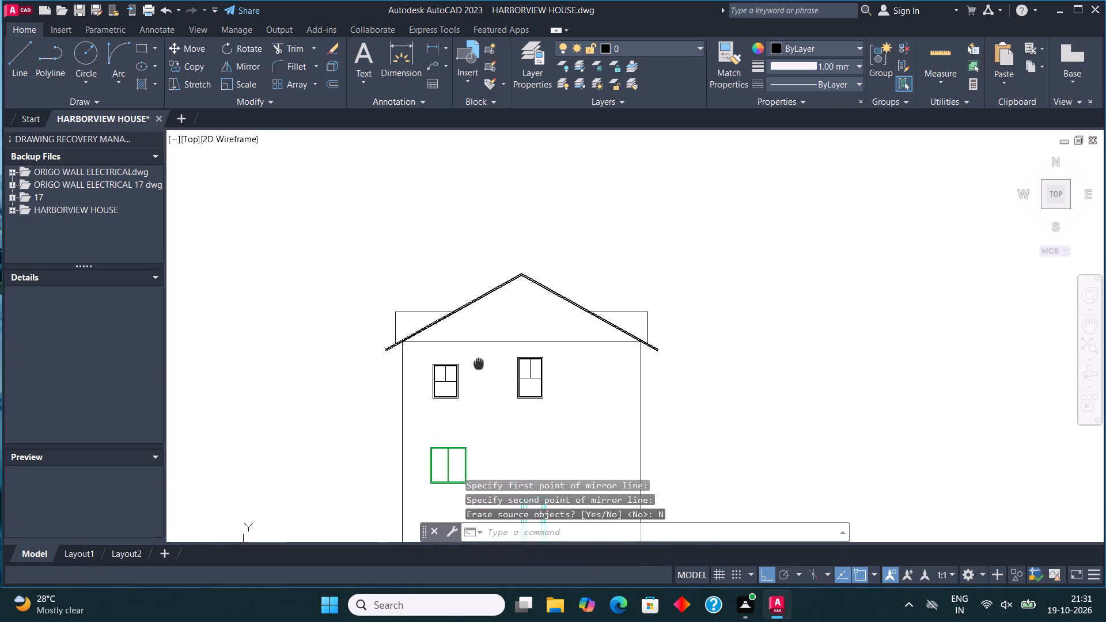
pyautogui.moveTo(479, 365); pyautogui.dragTo(482, 378, button='middle')
pyautogui.scroll(-2, 476, 347)
pyautogui.scroll(2, 473, 364)
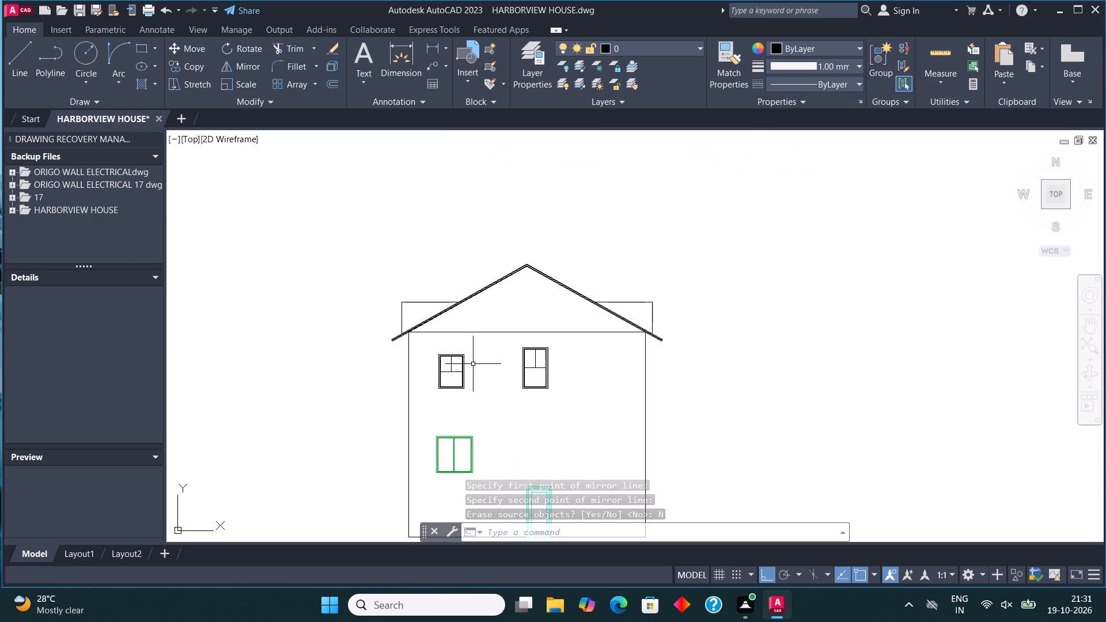
pyautogui.moveTo(468, 358); pyautogui.dragTo(472, 325, button='middle')
pyautogui.scroll(-1, 474, 325)
pyautogui.scroll(1, 462, 336)
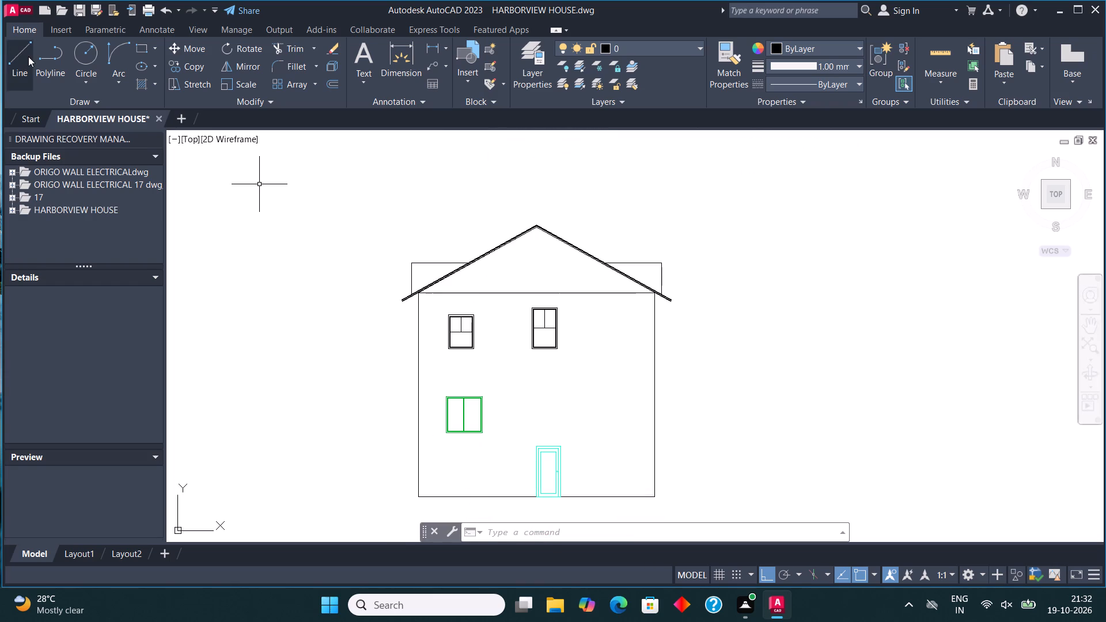
pyautogui.click(27, 50)
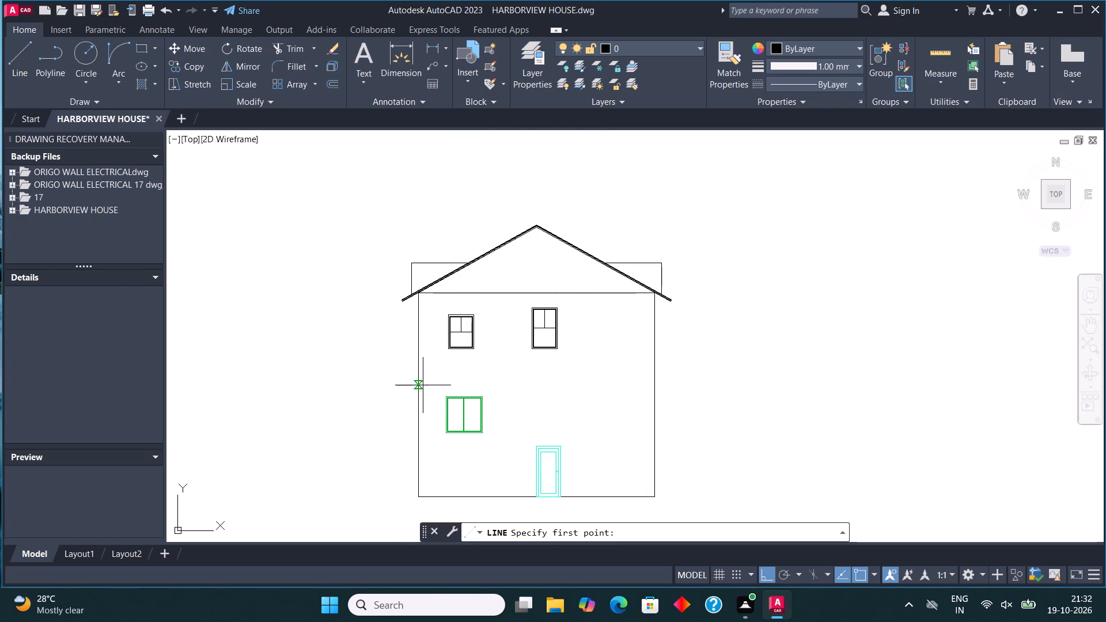
pyautogui.click(416, 392)
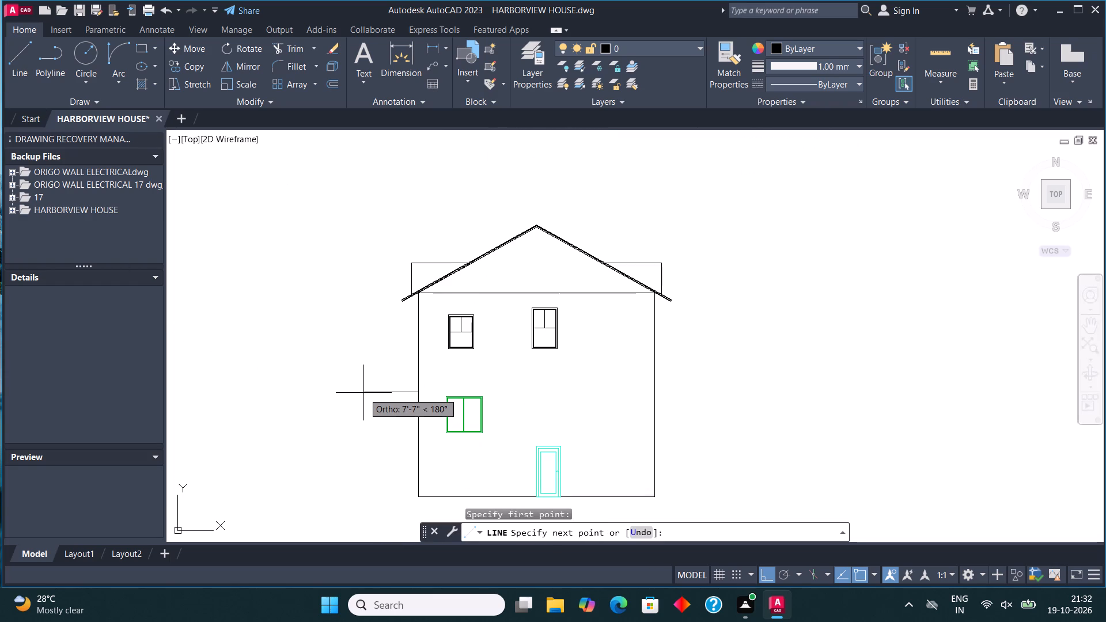
pyautogui.click(354, 391)
pyautogui.press('Escape')
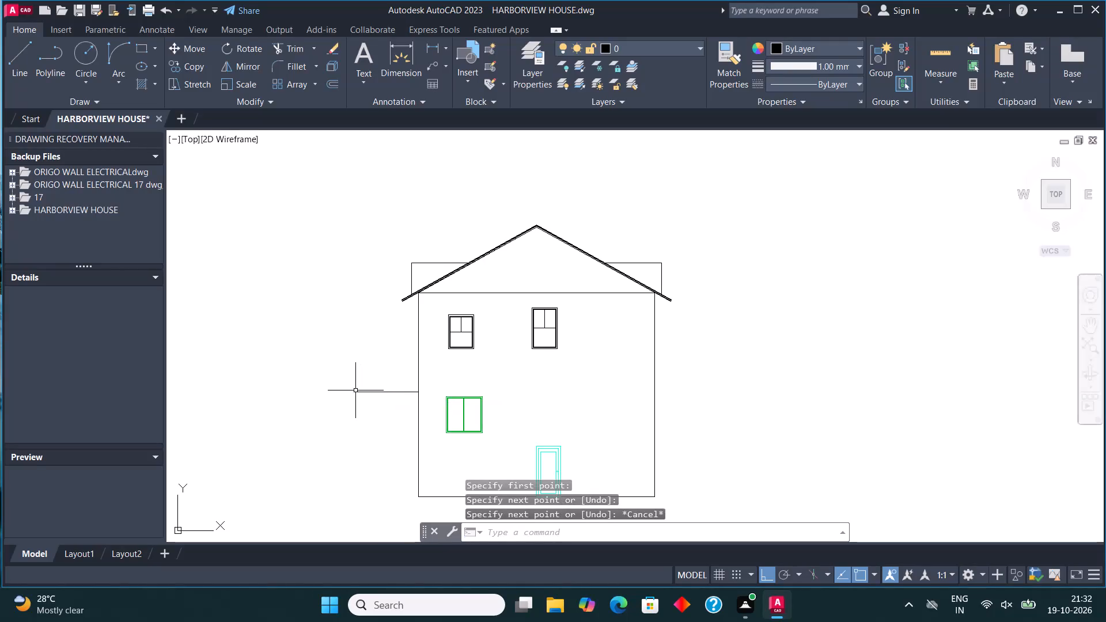
# Copy the short horizontal line from the left wall to the outer side of the right wall at the same height.
pyautogui.click(357, 390)
pyautogui.click(177, 69)
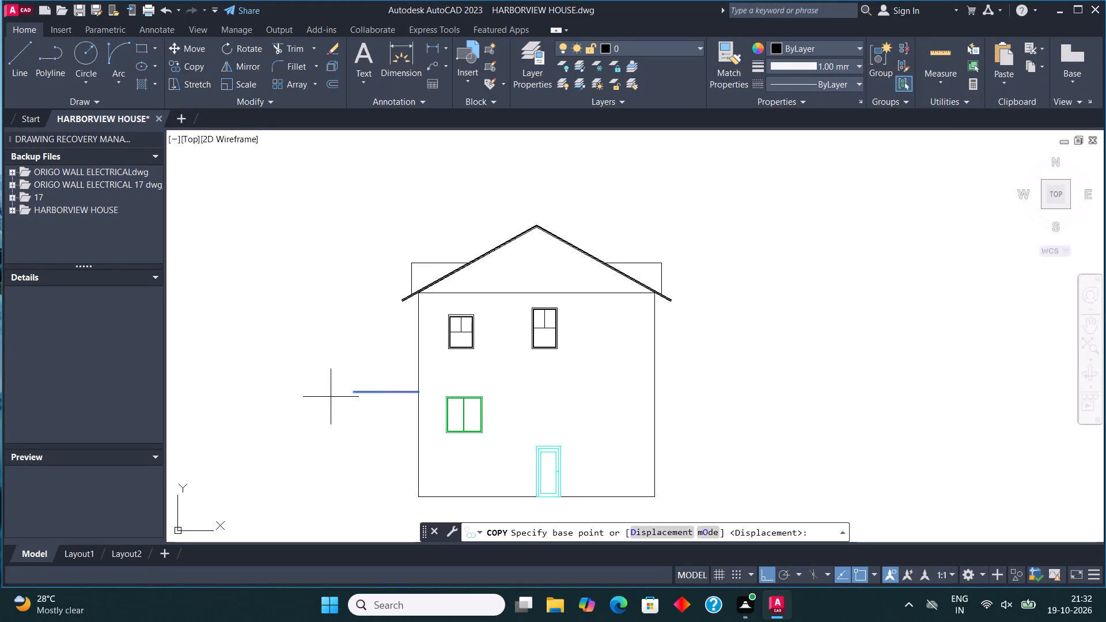
pyautogui.click(354, 393)
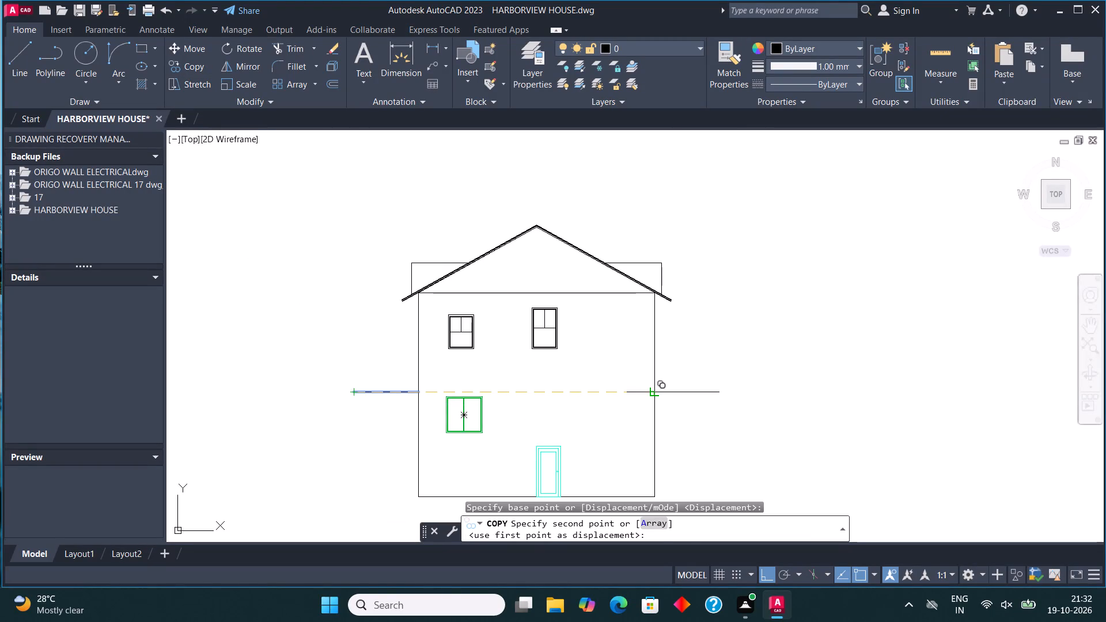
pyautogui.click(655, 395)
pyautogui.press('Escape')
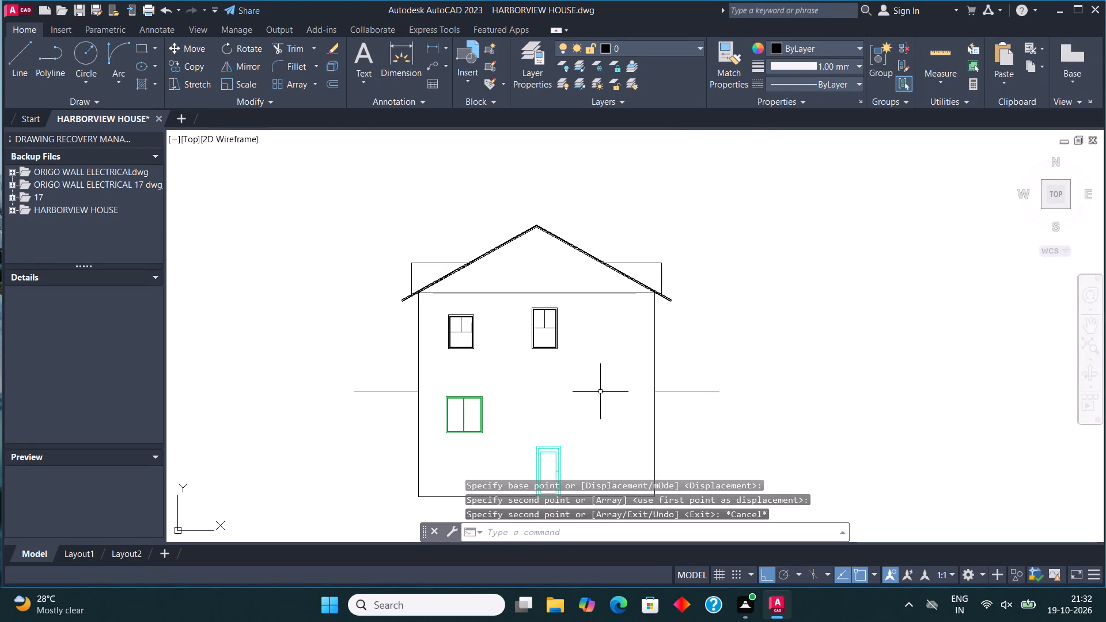
# Draw a ground line along the wall base, extending well past both the left and right walls.
pyautogui.click(14, 74)
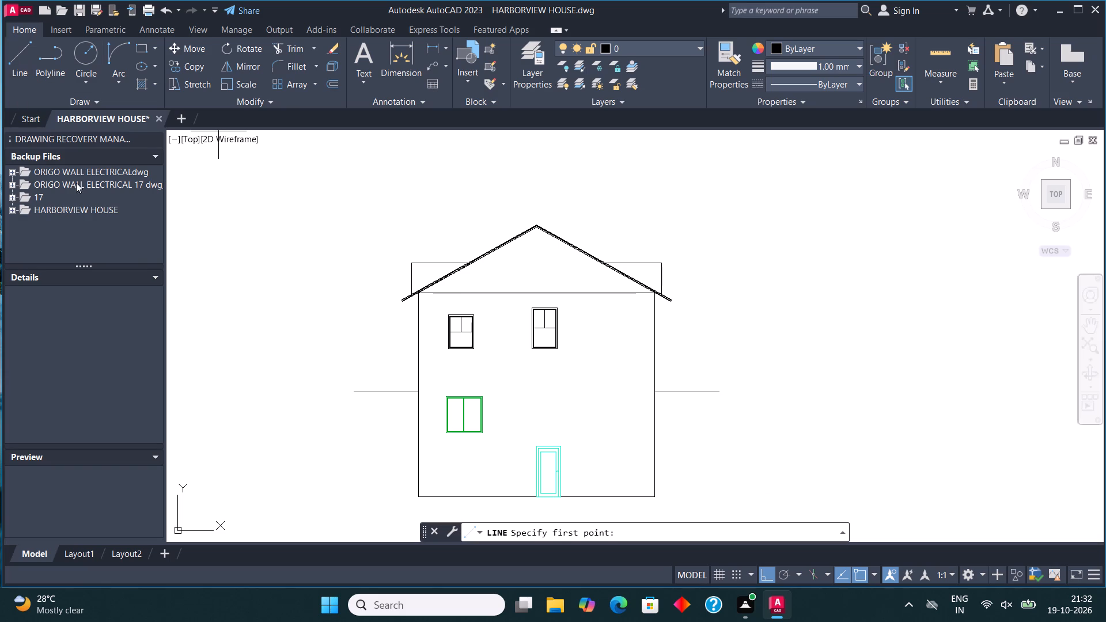
pyautogui.click(418, 498)
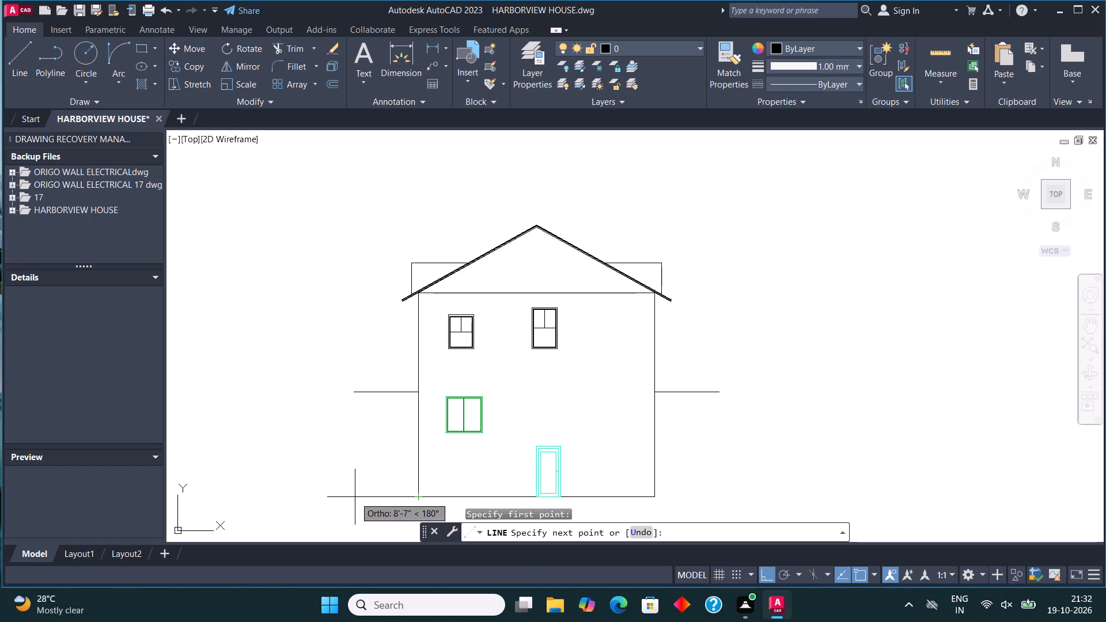
pyautogui.click(297, 489)
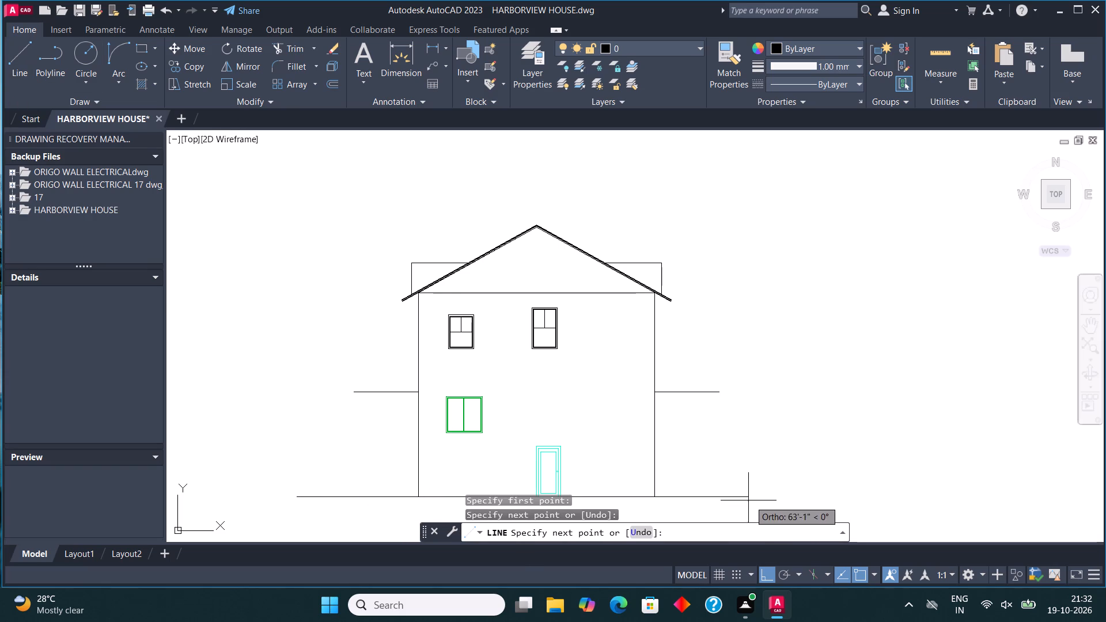
pyautogui.click(789, 501)
pyautogui.press('Escape')
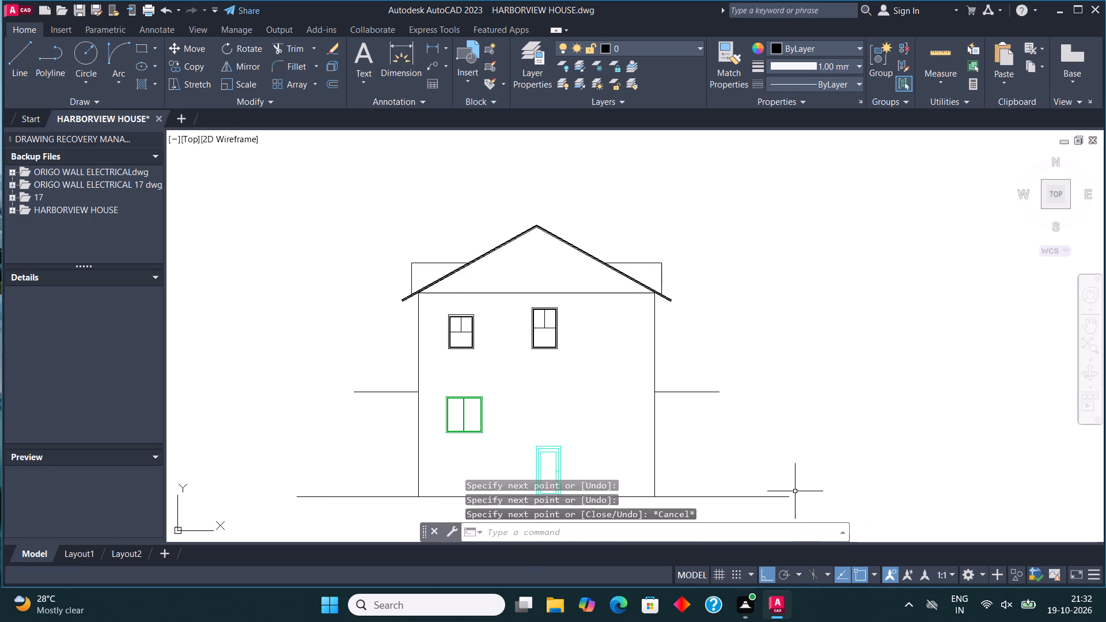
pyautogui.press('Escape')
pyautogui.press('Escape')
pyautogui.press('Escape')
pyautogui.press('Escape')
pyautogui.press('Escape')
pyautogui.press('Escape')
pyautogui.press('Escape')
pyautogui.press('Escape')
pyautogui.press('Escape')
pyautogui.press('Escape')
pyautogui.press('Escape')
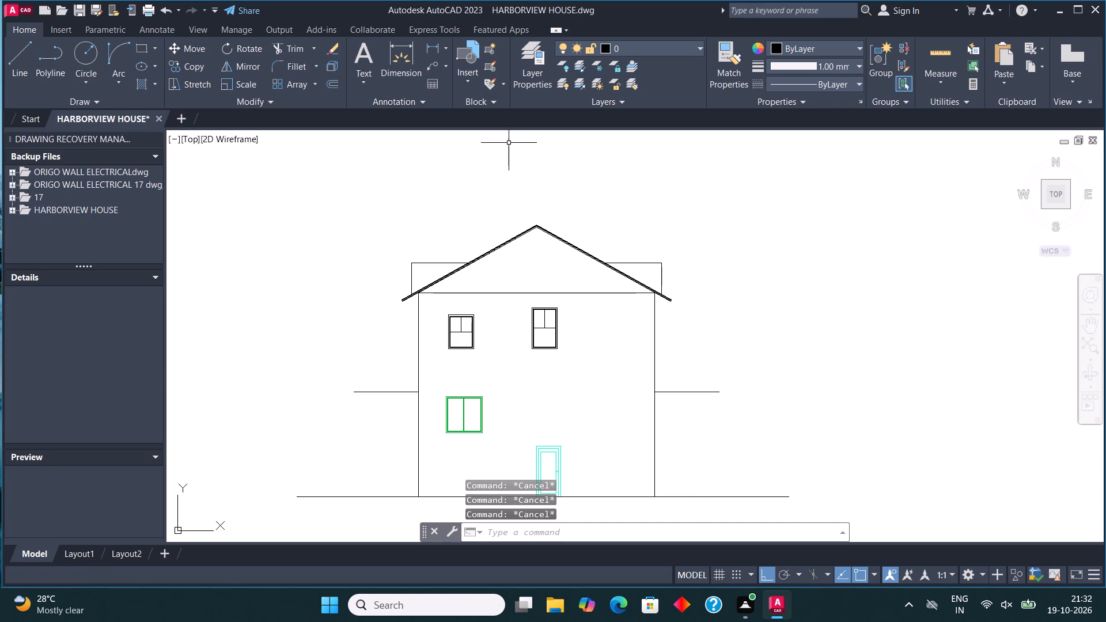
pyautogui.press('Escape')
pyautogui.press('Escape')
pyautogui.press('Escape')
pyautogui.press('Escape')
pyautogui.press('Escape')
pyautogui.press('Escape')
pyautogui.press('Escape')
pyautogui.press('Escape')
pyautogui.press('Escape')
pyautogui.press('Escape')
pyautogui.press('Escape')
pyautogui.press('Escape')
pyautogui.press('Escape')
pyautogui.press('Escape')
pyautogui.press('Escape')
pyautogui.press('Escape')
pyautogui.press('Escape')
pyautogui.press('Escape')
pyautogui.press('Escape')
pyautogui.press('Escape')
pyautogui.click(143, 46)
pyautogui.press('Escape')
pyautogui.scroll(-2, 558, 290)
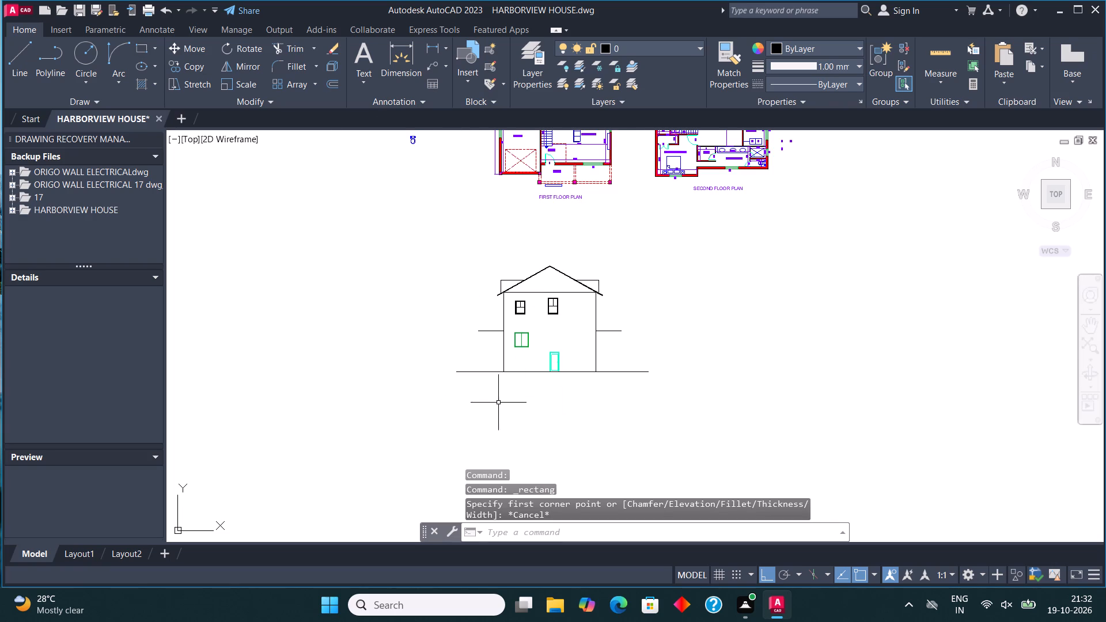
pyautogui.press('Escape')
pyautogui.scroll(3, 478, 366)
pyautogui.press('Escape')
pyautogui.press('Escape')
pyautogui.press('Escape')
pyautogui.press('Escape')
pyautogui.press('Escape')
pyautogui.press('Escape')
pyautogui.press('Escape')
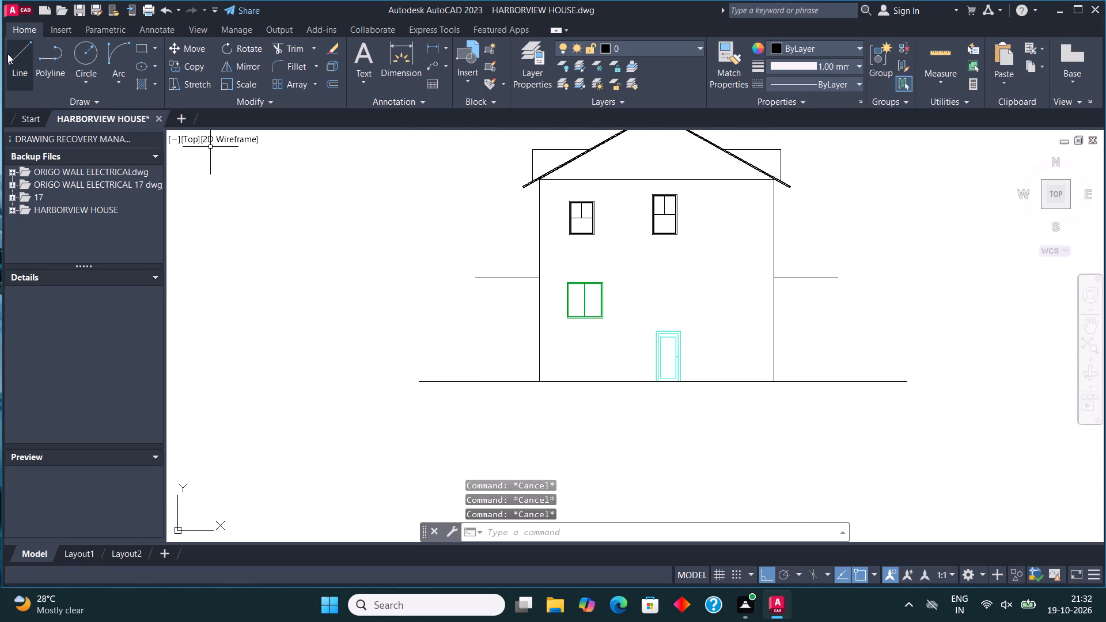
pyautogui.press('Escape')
# With Ortho off, draw a sloping line from the left wall down and outward across the short horizontal line, ending beyond it.
pyautogui.click(9, 50)
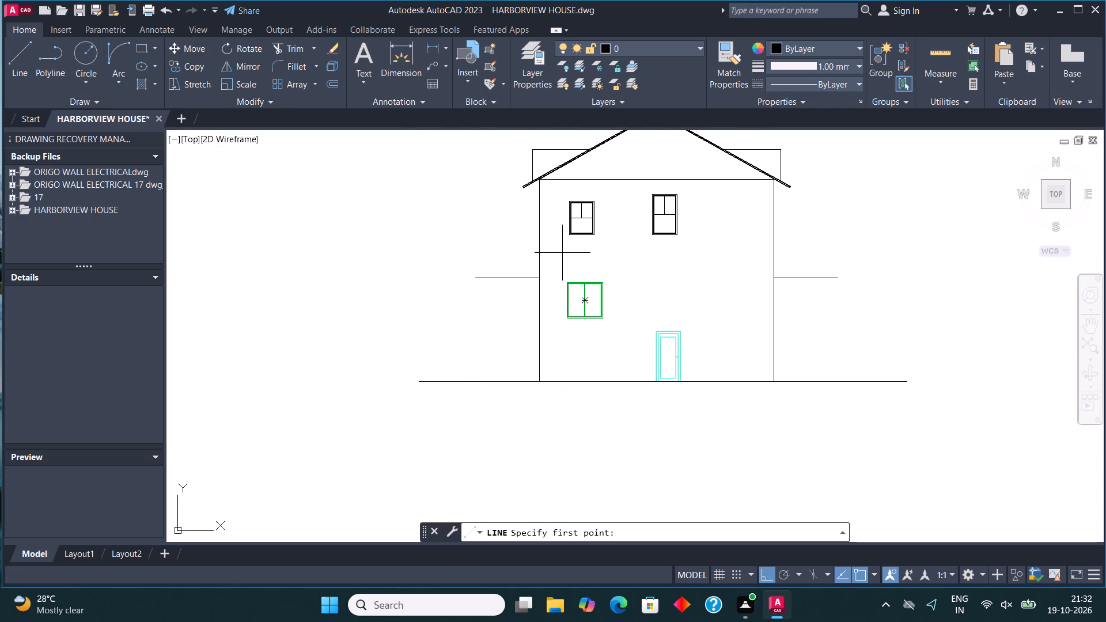
pyautogui.click(536, 257)
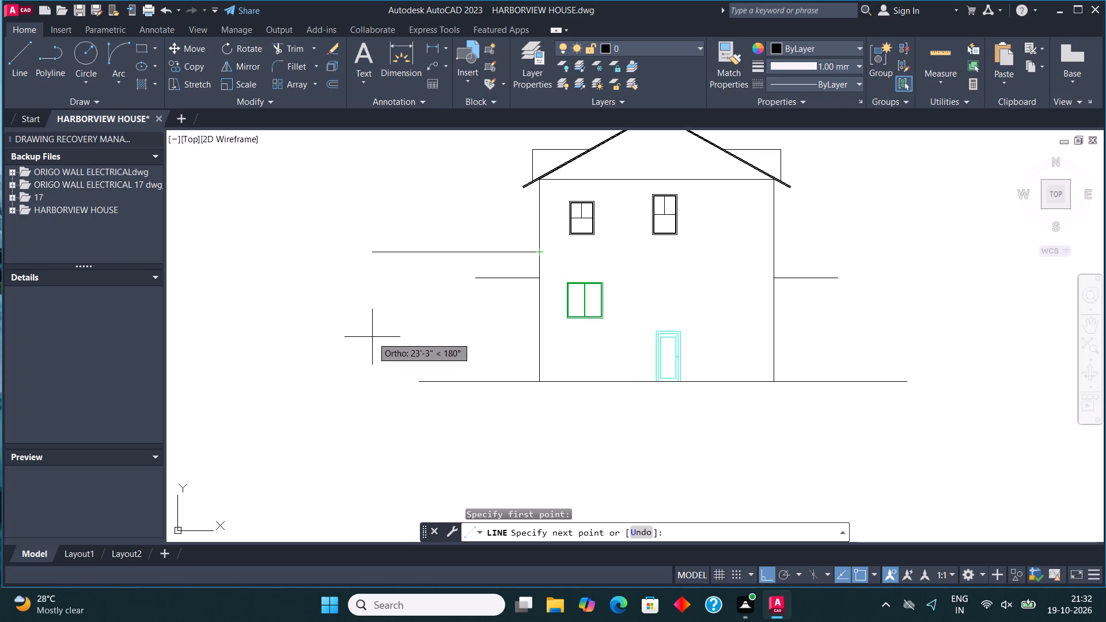
pyautogui.press('F8')
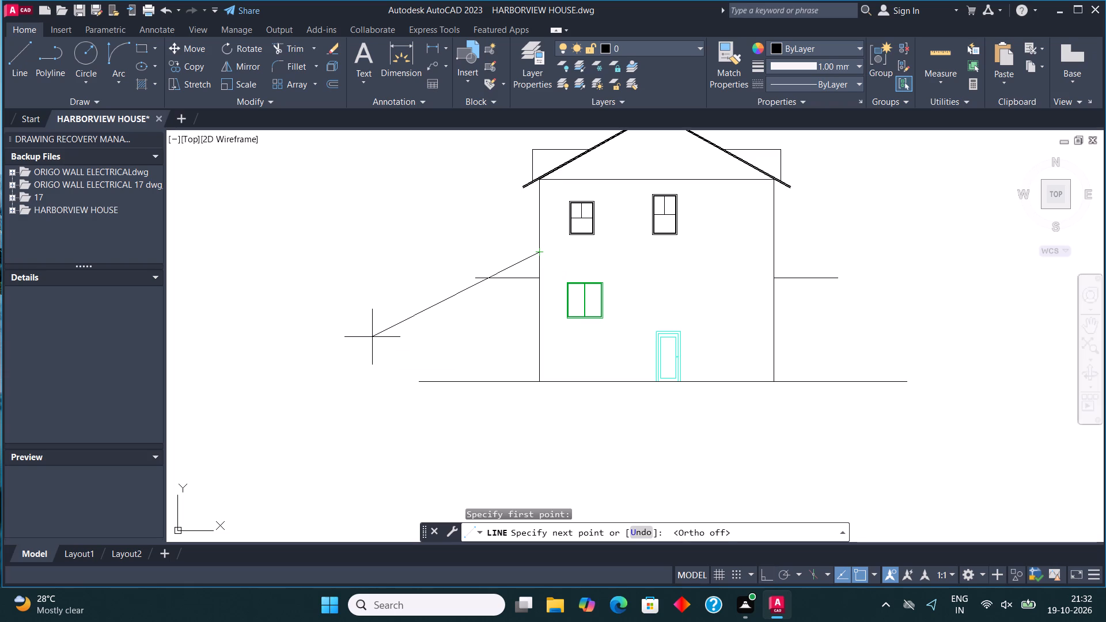
pyautogui.click(440, 294)
pyautogui.press('Escape')
# Trim the end of the left horizontal line that projects beyond the sloping line.
pyautogui.scroll(4, 488, 276)
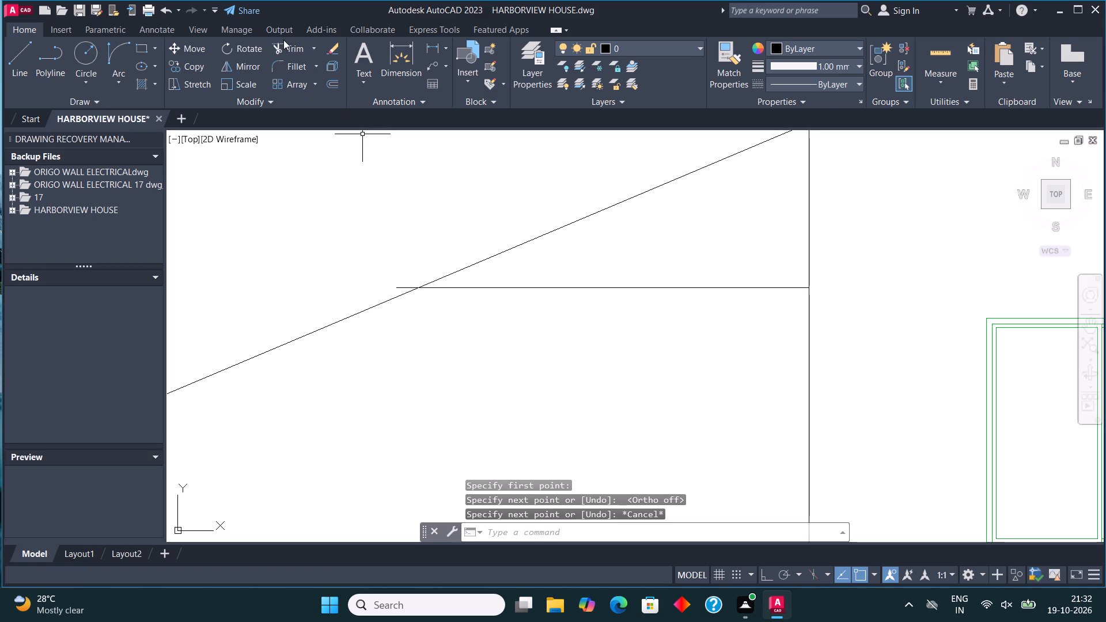
pyautogui.click(283, 40)
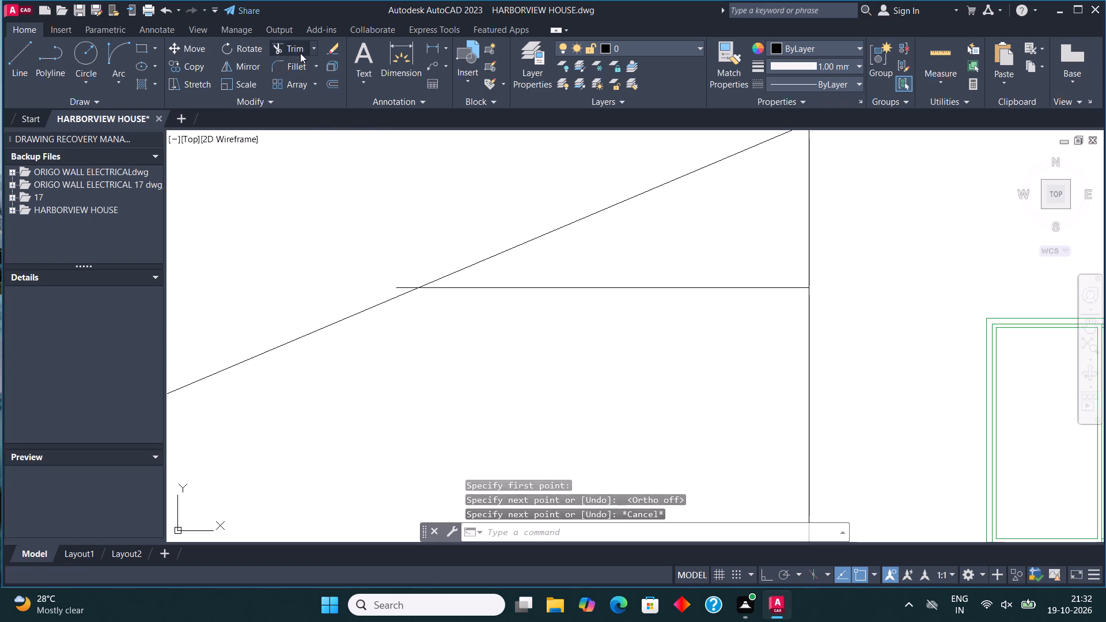
pyautogui.click(300, 53)
pyautogui.click(400, 289)
pyautogui.press('Escape')
# Offset the left sloping roof line upward twice at 1" spacing to form a three-line layered roof edge.
pyautogui.scroll(-5, 471, 272)
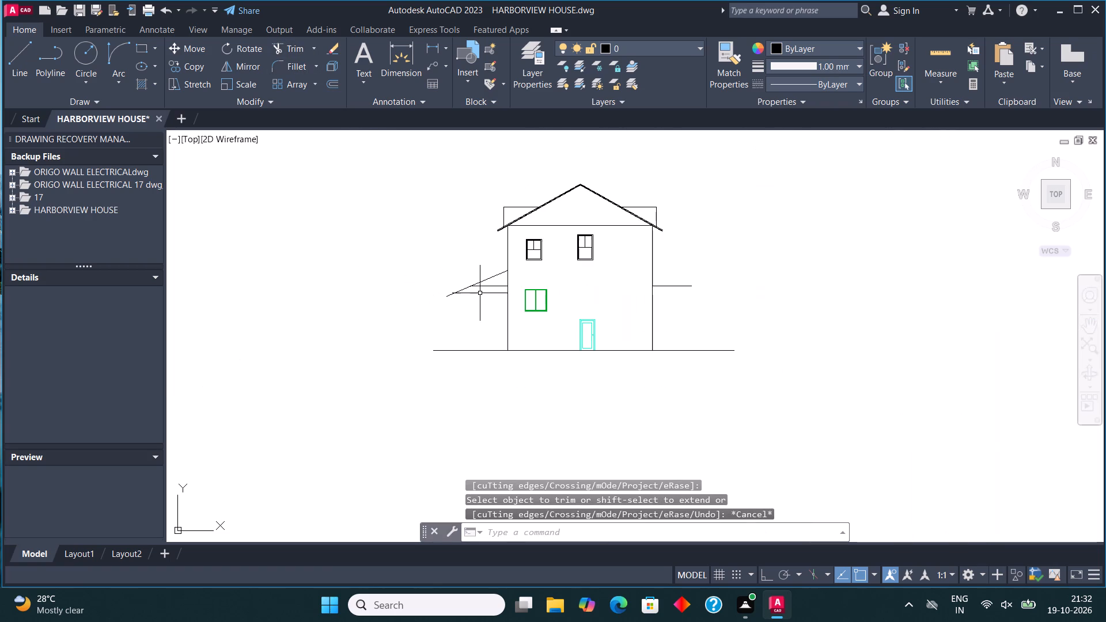
pyautogui.moveTo(482, 267); pyautogui.dragTo(489, 287, button='middle')
pyautogui.scroll(1, 489, 291)
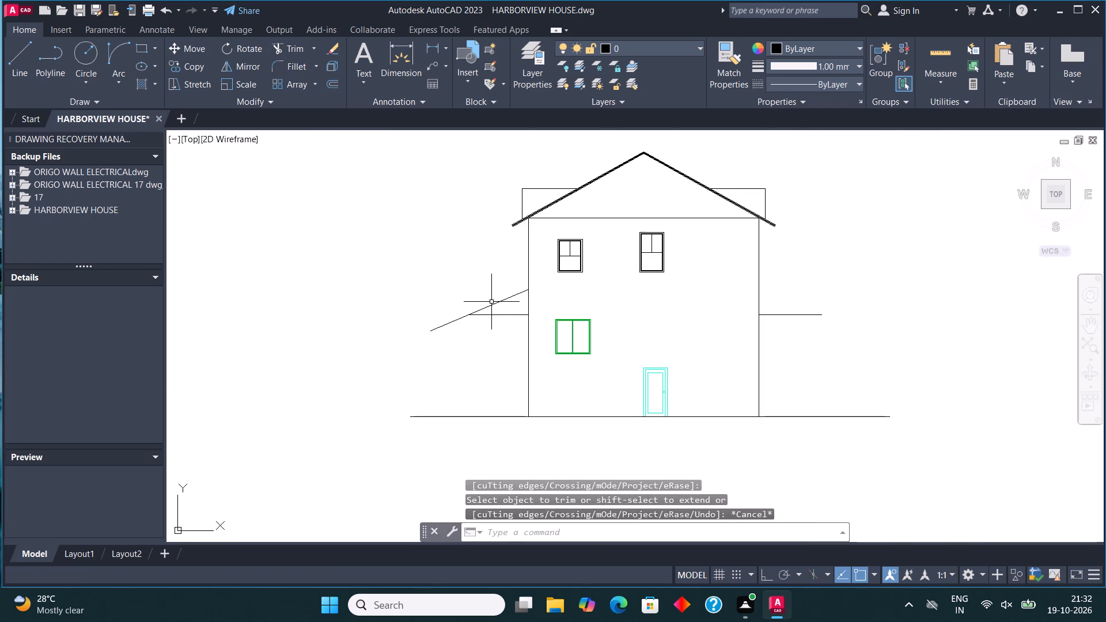
pyautogui.click(493, 303)
pyautogui.click(333, 84)
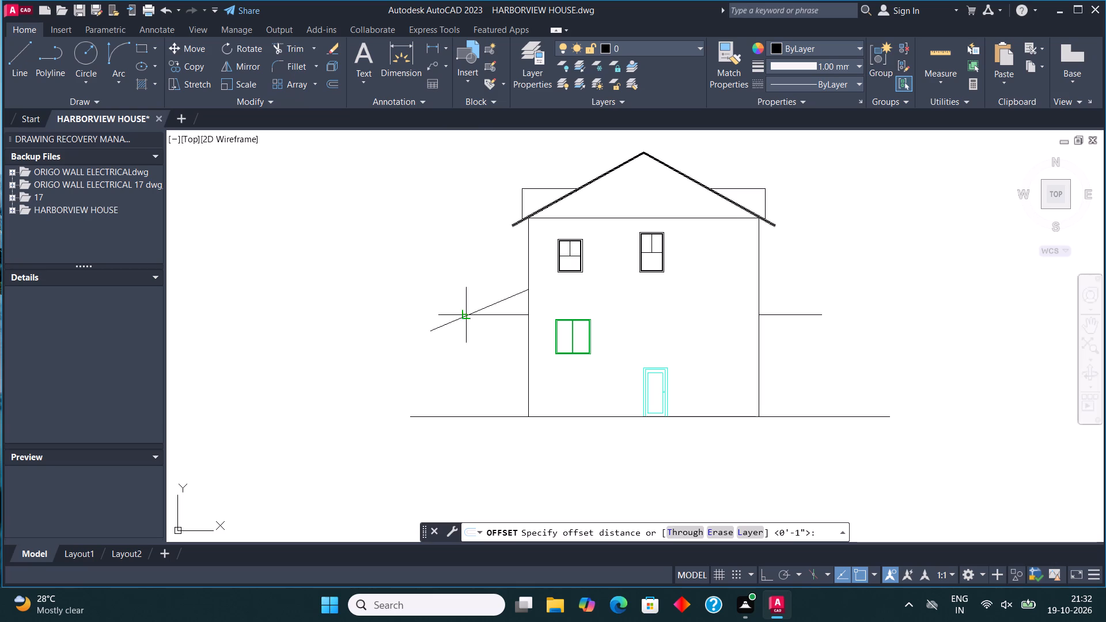
pyautogui.click(457, 320)
pyautogui.press('1')
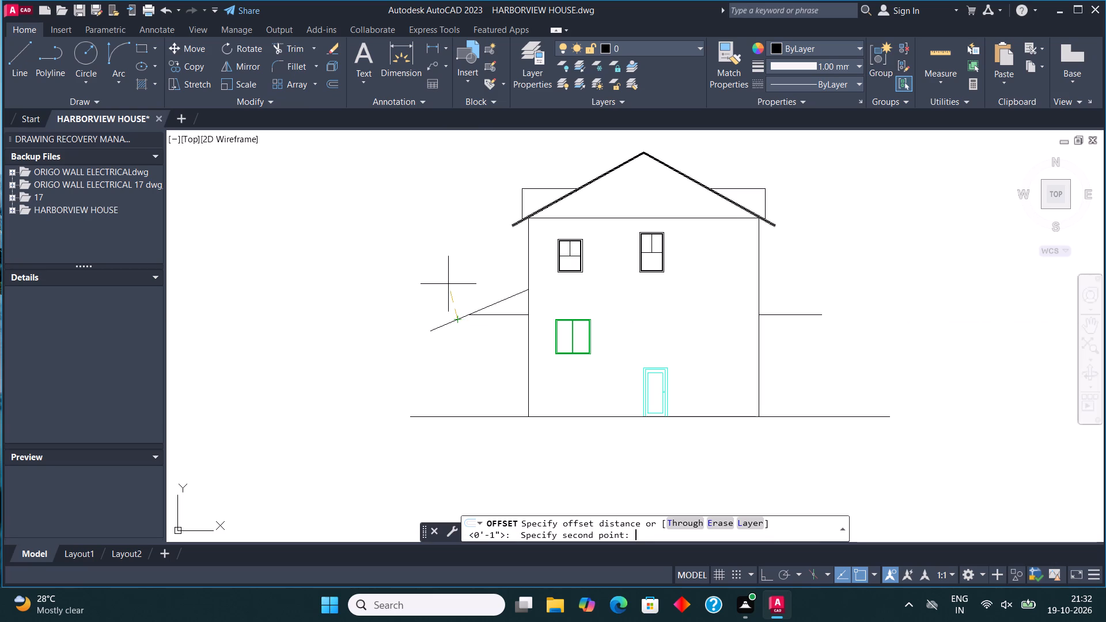
pyautogui.hotkey('shift', '"')
pyautogui.press('Return')
pyautogui.click(454, 288)
pyautogui.scroll(4, 451, 325)
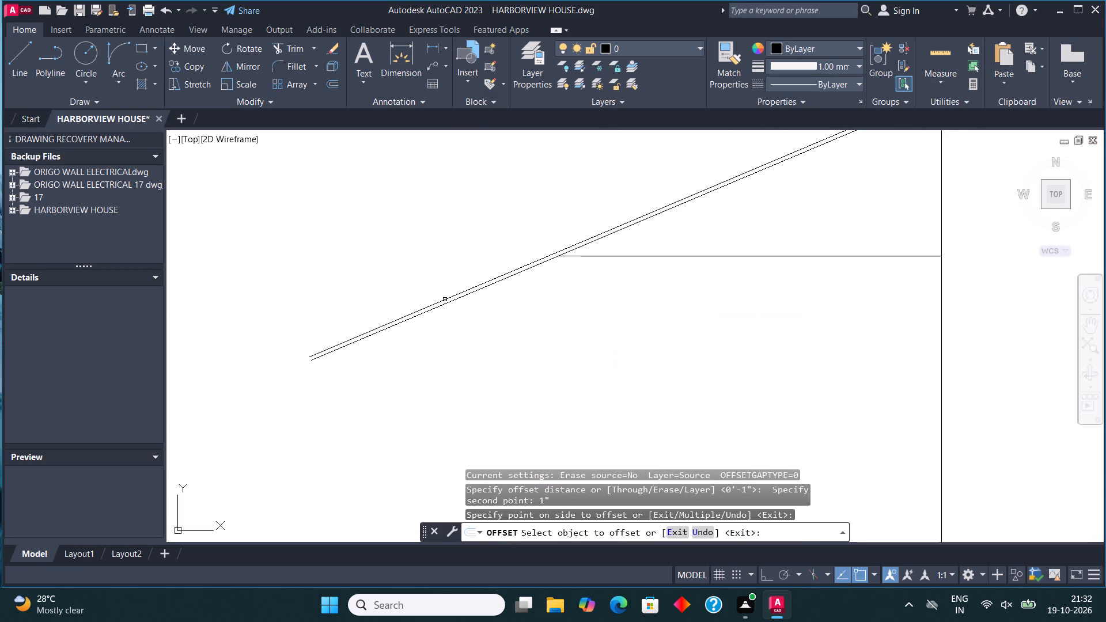
pyautogui.click(445, 300)
pyautogui.click(429, 267)
# Close the lower outer end of the left layered roof with a short line across its three sloping lines.
pyautogui.click(24, 59)
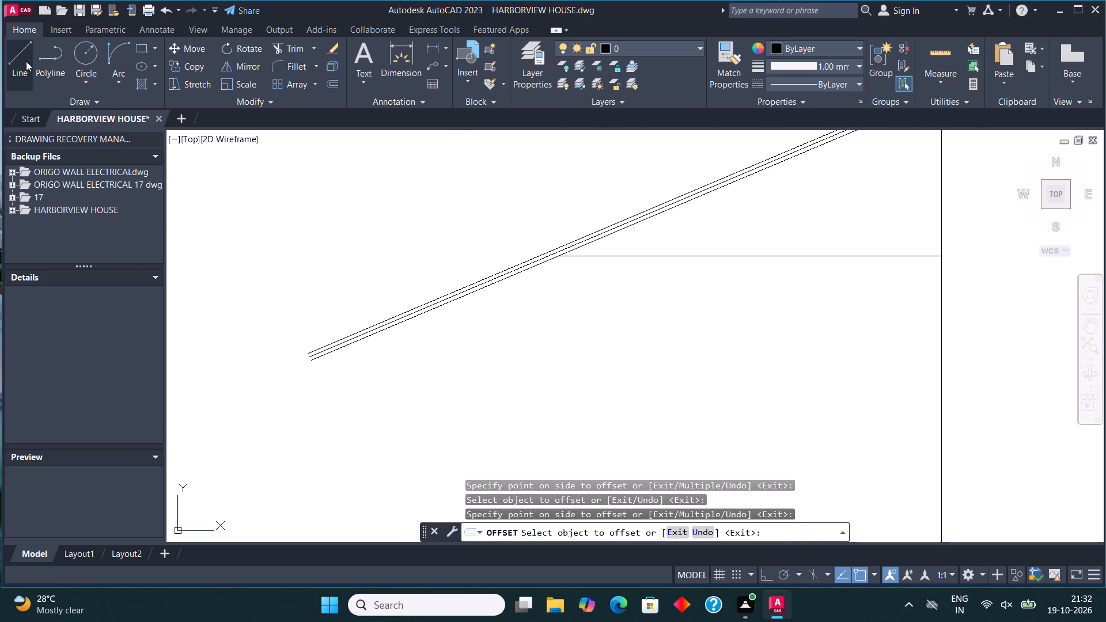
pyautogui.click(316, 361)
pyautogui.click(308, 350)
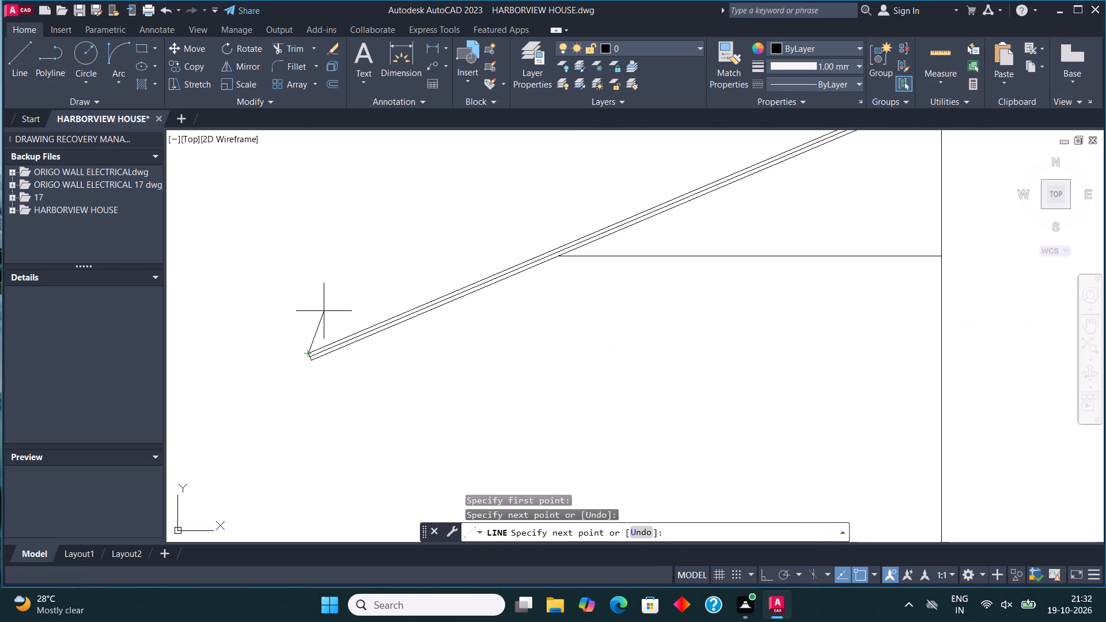
pyautogui.press('Escape')
# Mirror the three left sloping roof lines to the right side about a vertical axis through the house's middle, keeping the originals.
pyautogui.scroll(-4, 317, 313)
pyautogui.scroll(2, 412, 299)
pyautogui.moveTo(411, 295); pyautogui.dragTo(403, 288)
pyautogui.click(349, 230)
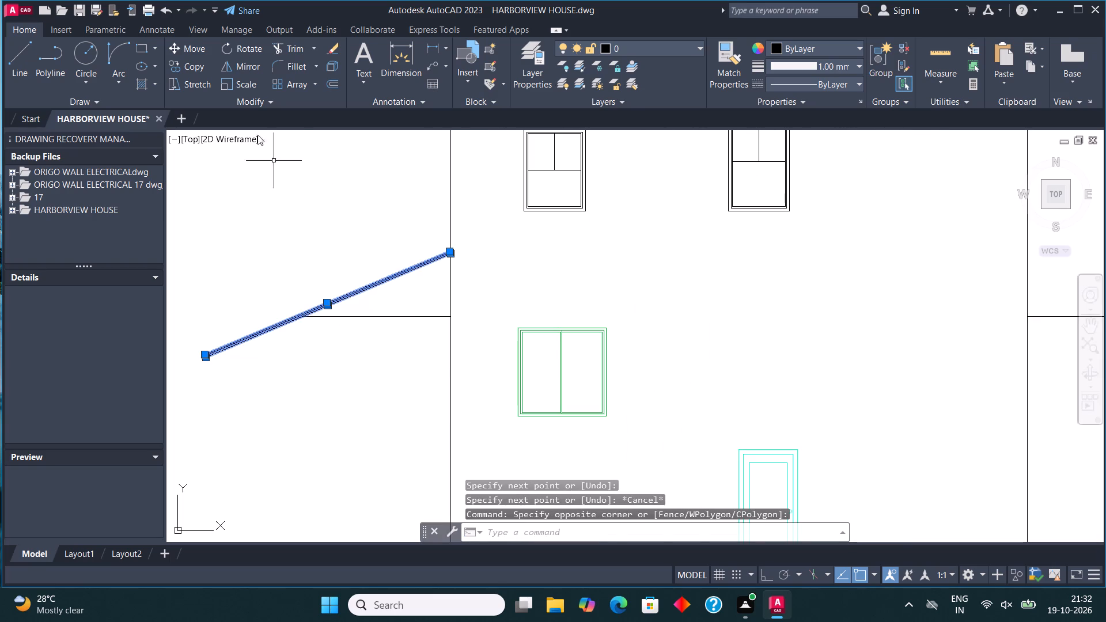
pyautogui.click(252, 64)
pyautogui.scroll(-2, 402, 319)
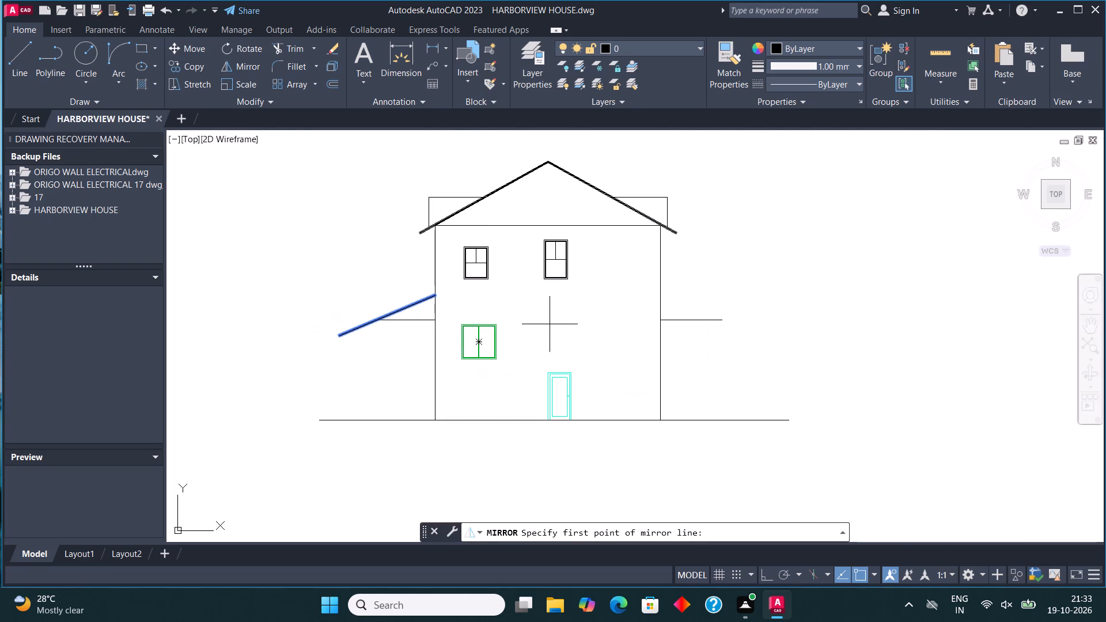
pyautogui.click(550, 324)
pyautogui.press('F8')
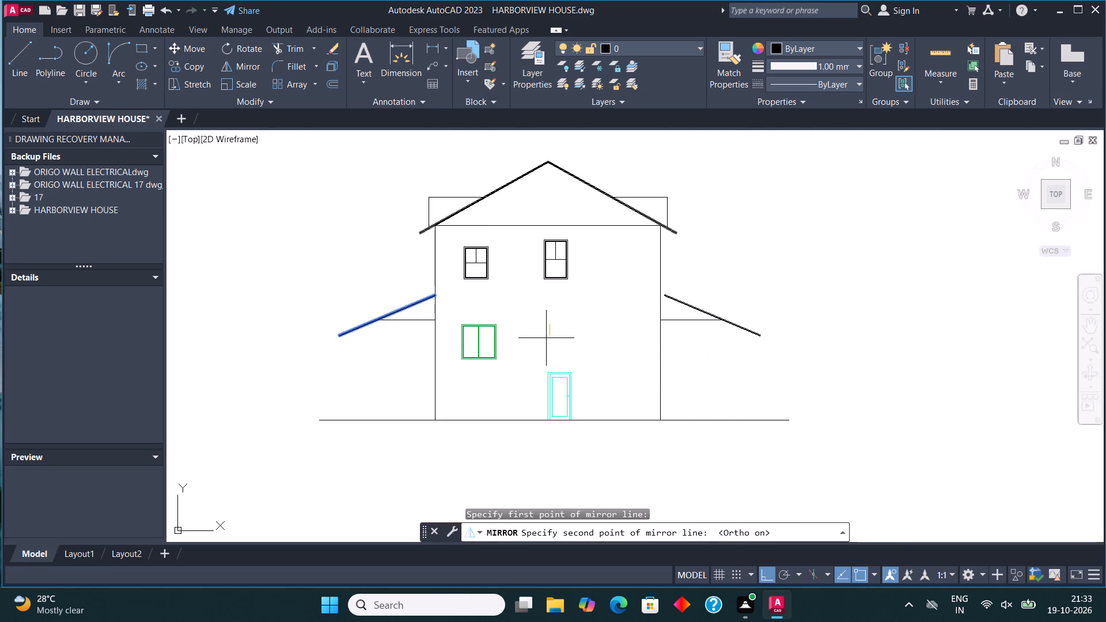
pyautogui.click(547, 320)
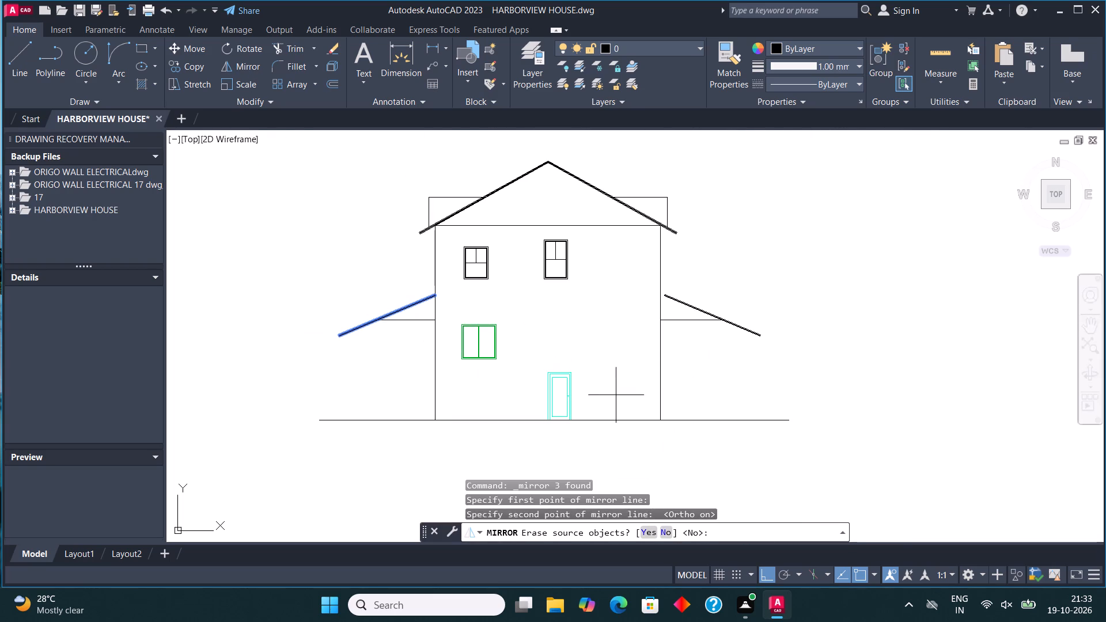
pyautogui.click(666, 529)
# Move the mirrored roof lines horizontally so the upper end of the lowest line meets the right wall.
pyautogui.scroll(2, 698, 308)
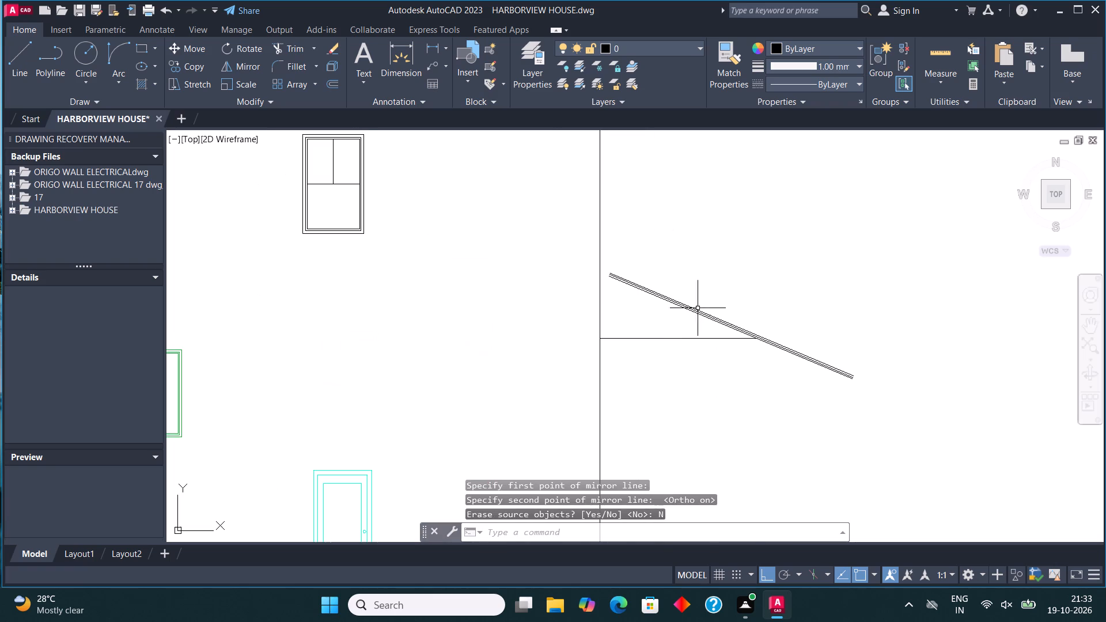
pyautogui.click(657, 282)
pyautogui.click(608, 309)
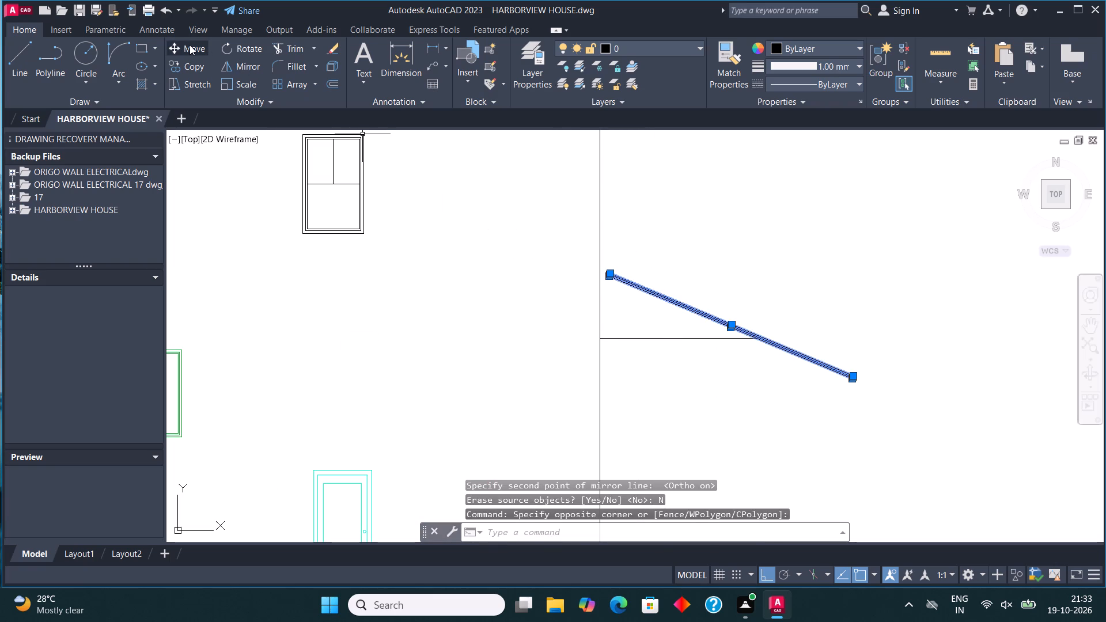
pyautogui.click(190, 45)
pyautogui.scroll(3, 600, 271)
pyautogui.click(623, 290)
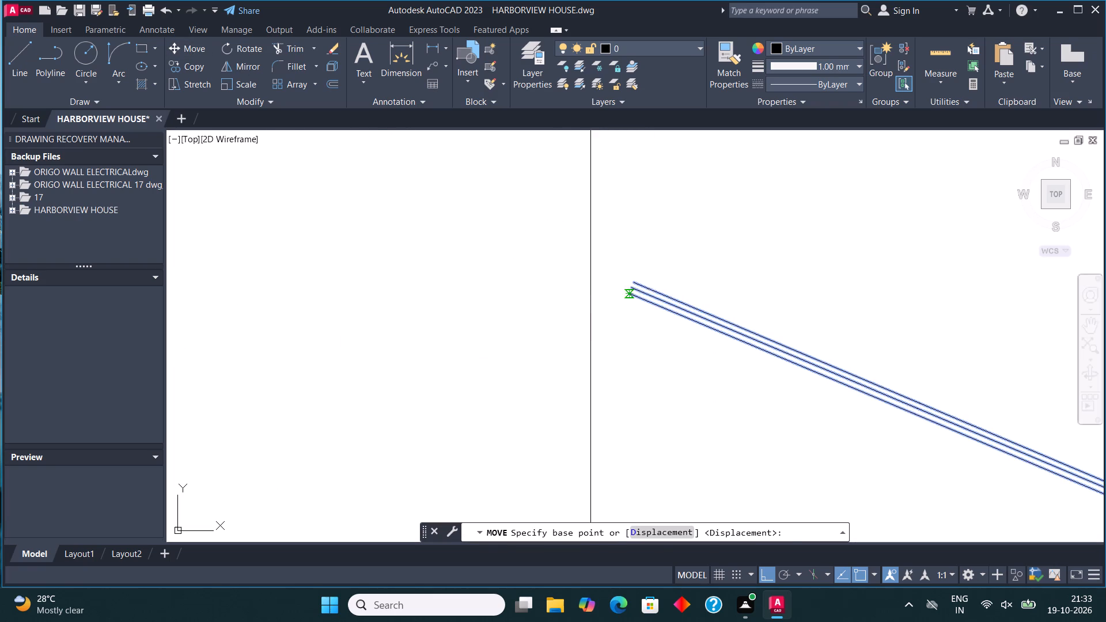
pyautogui.click(588, 296)
# With Ortho off, draw lines continuing the right roof's middle and top layers past the right wall, the top one about 4" long.
pyautogui.scroll(-1, 538, 306)
pyautogui.scroll(3, 569, 291)
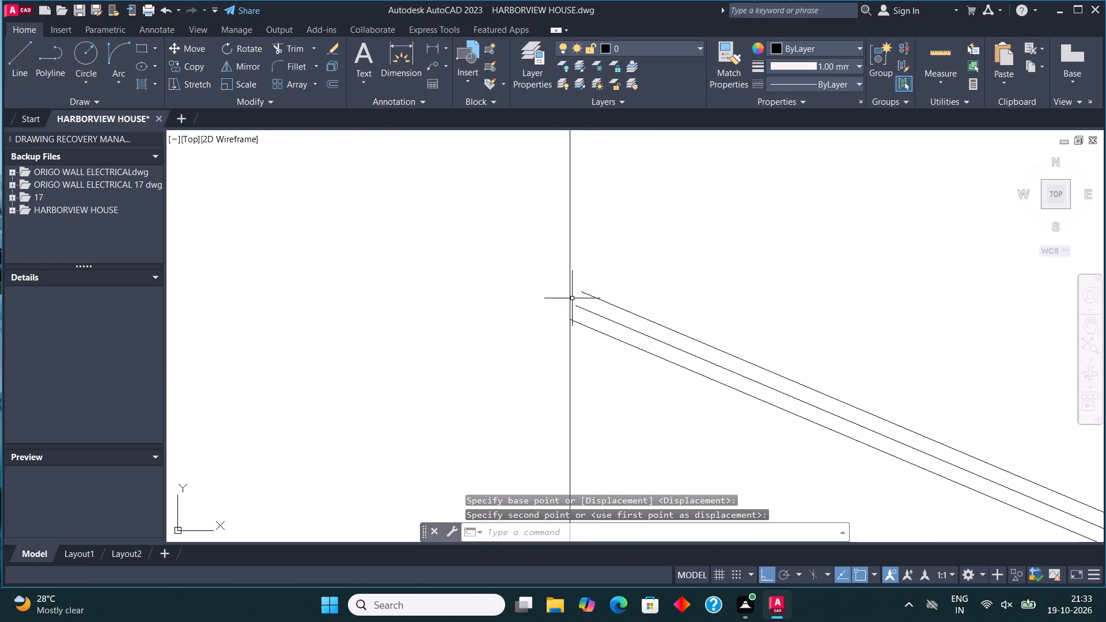
pyautogui.scroll(-9, 563, 318)
pyautogui.scroll(7, 461, 323)
pyautogui.scroll(-4, 460, 325)
pyautogui.scroll(5, 498, 253)
pyautogui.scroll(-5, 483, 295)
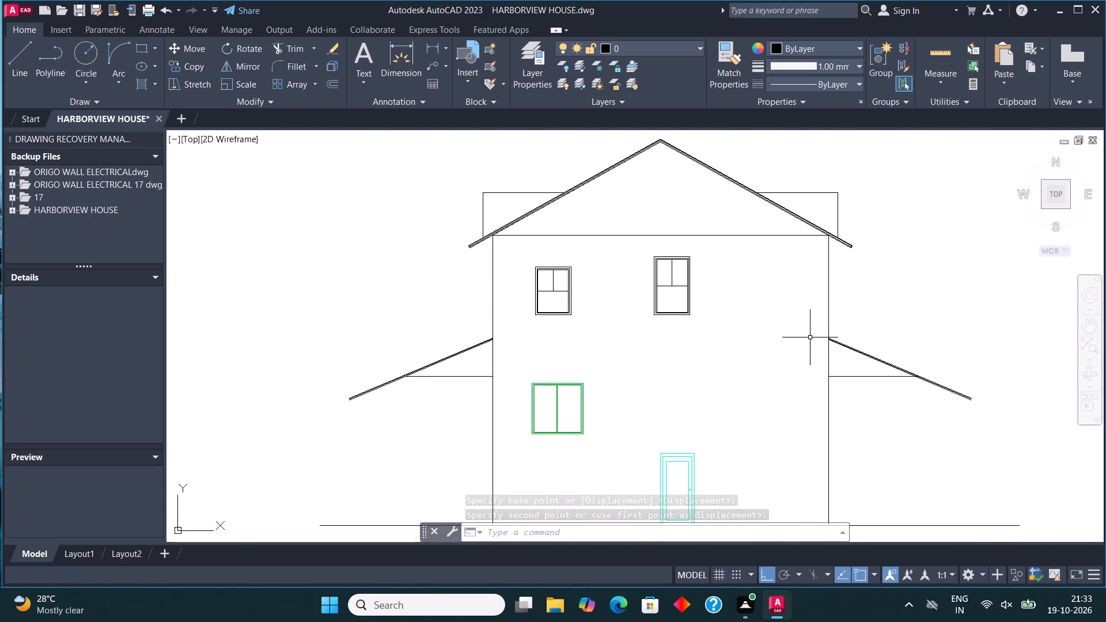
pyautogui.scroll(6, 838, 337)
pyautogui.click(9, 54)
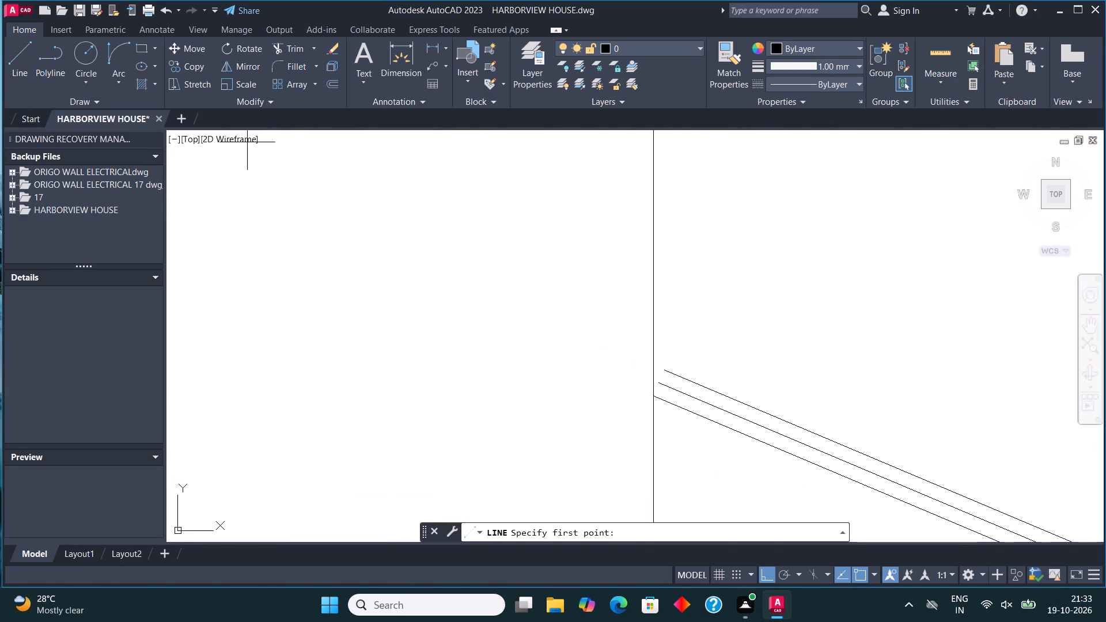
pyautogui.click(660, 382)
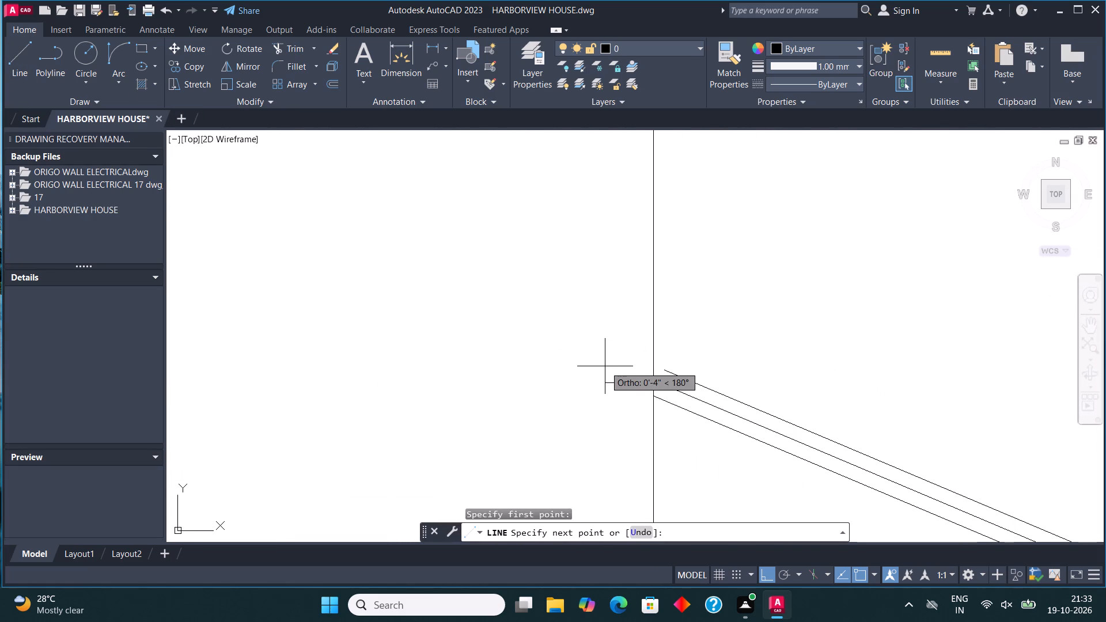
pyautogui.press('F8')
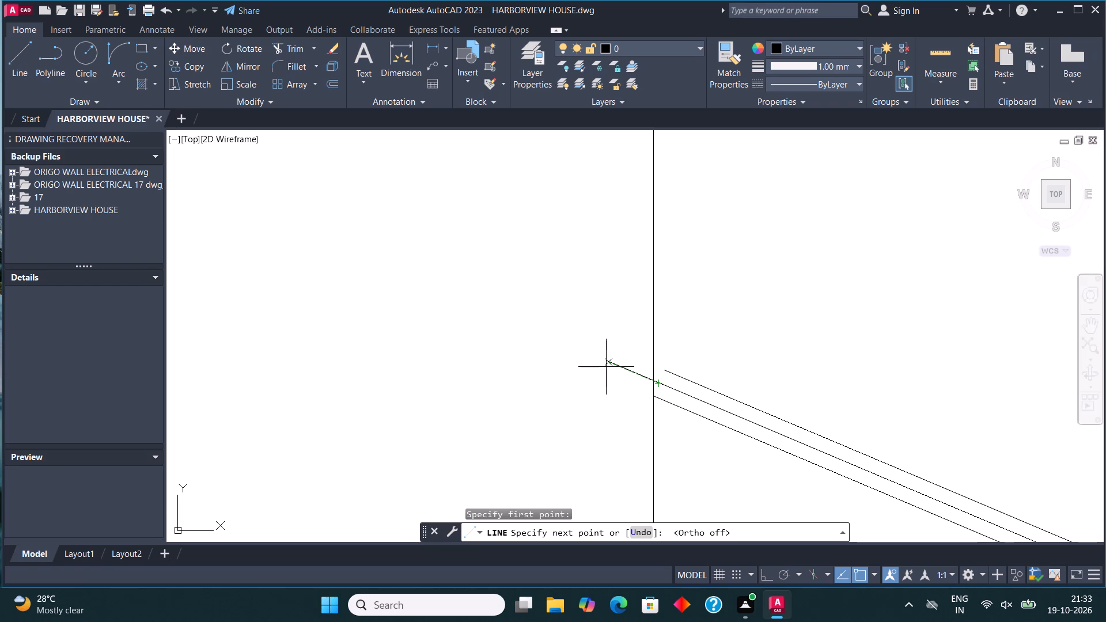
pyautogui.click(606, 367)
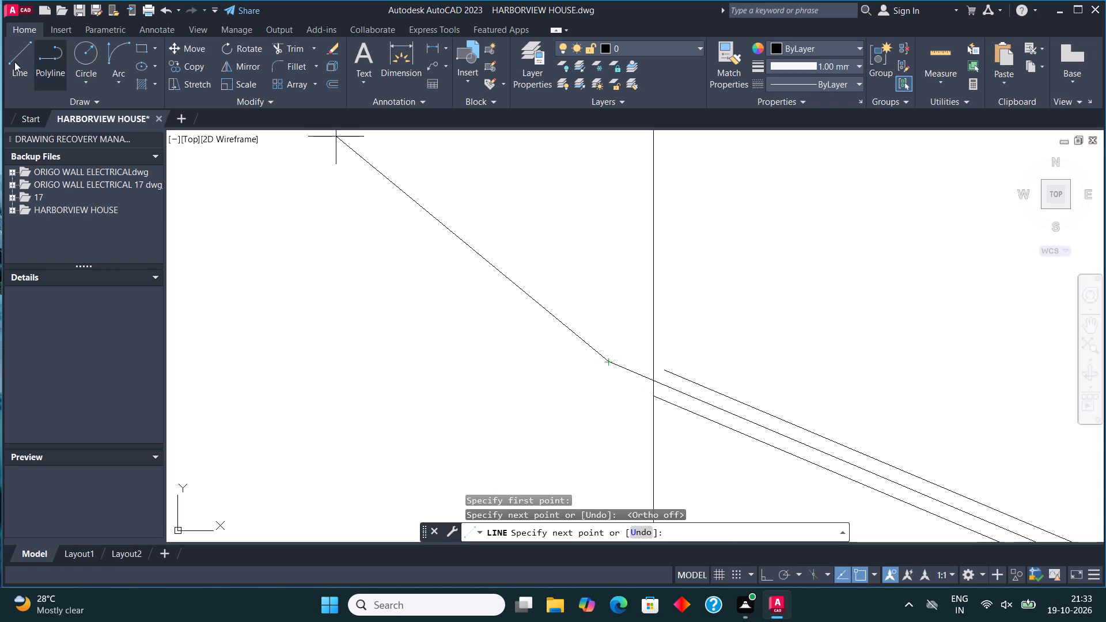
pyautogui.click(14, 62)
pyautogui.click(670, 368)
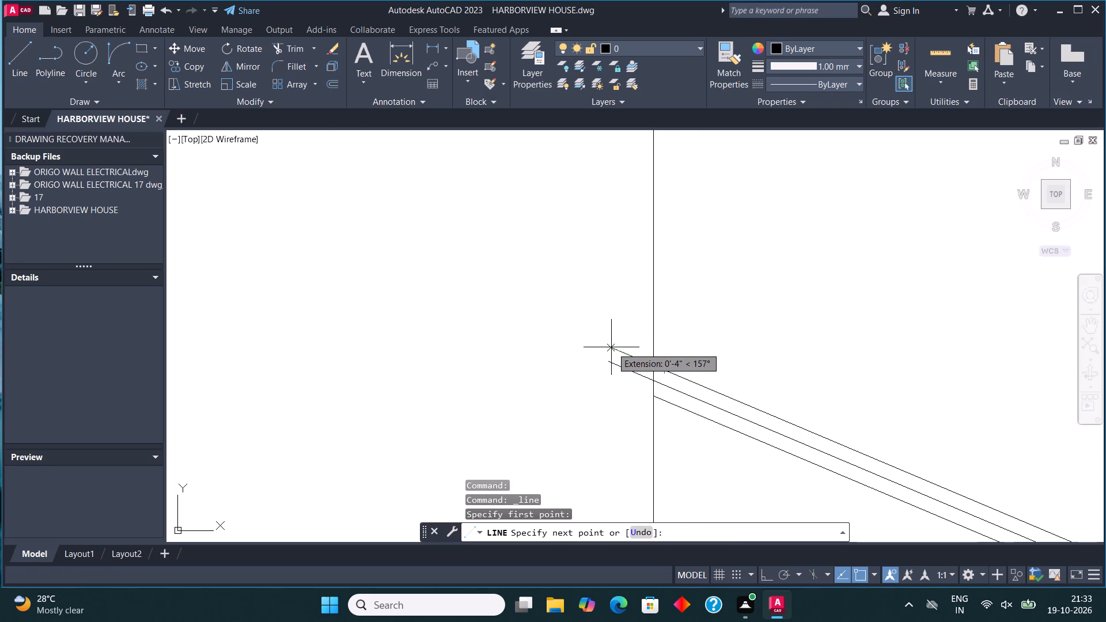
pyautogui.click(612, 347)
# Draw lines continuing the left roof's top and middle layers along their slope past the left wall.
pyautogui.scroll(-9, 615, 351)
pyautogui.scroll(4, 544, 362)
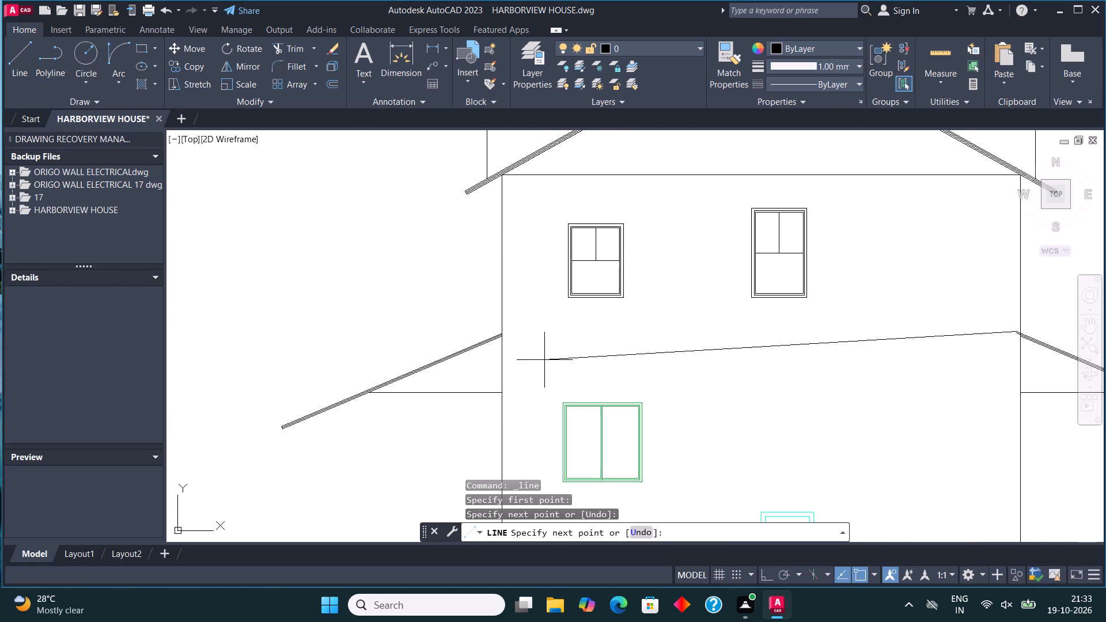
pyautogui.click(20, 63)
pyautogui.scroll(4, 498, 325)
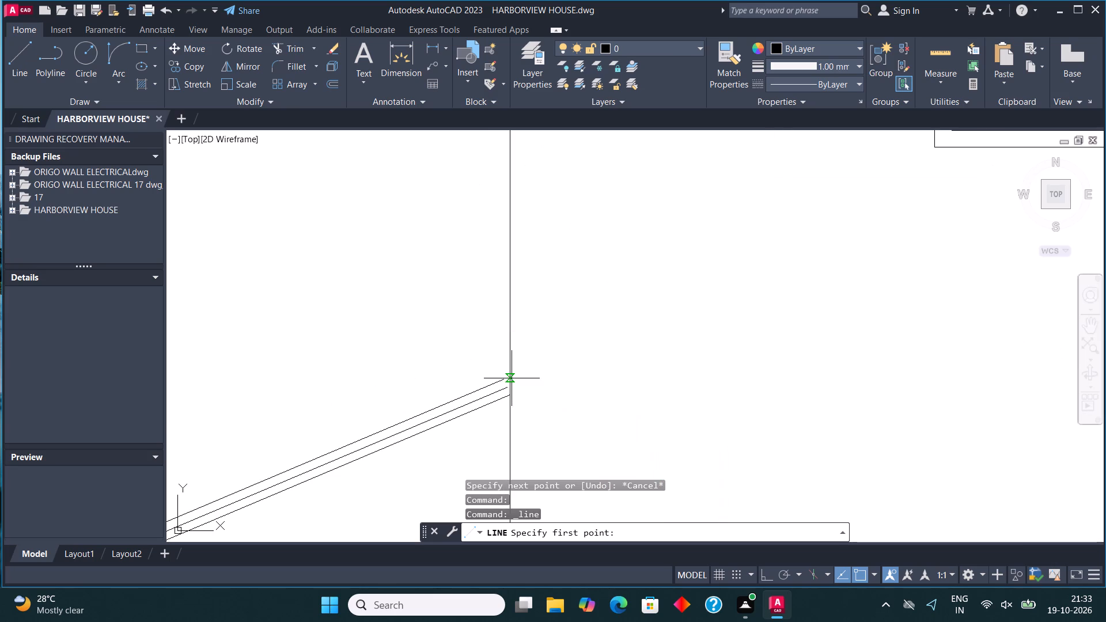
pyautogui.click(503, 379)
pyautogui.click(557, 354)
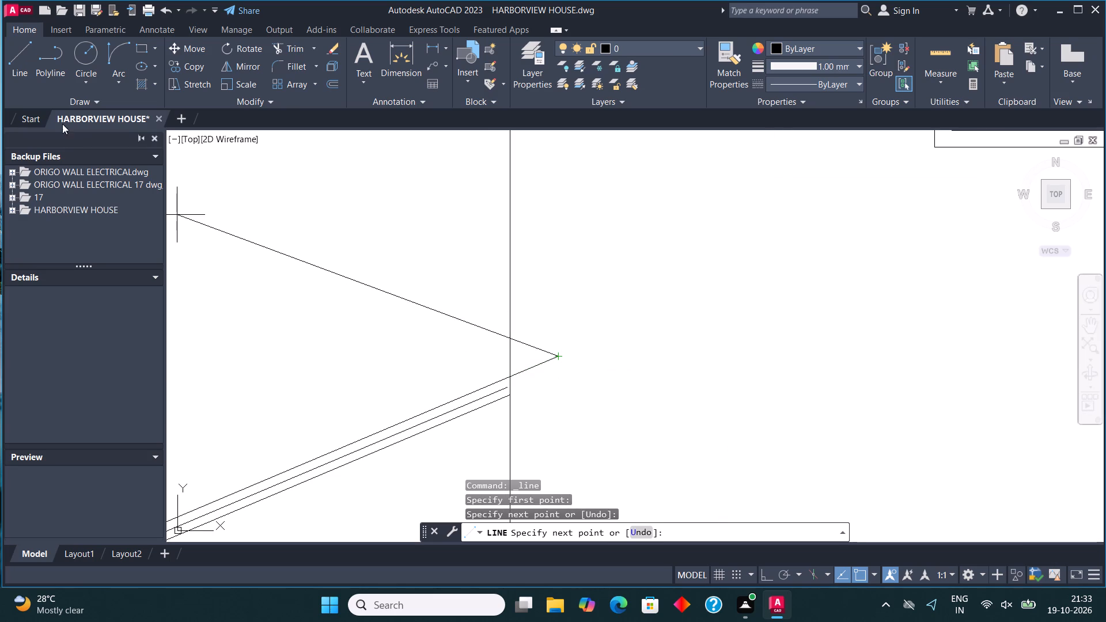
pyautogui.click(29, 64)
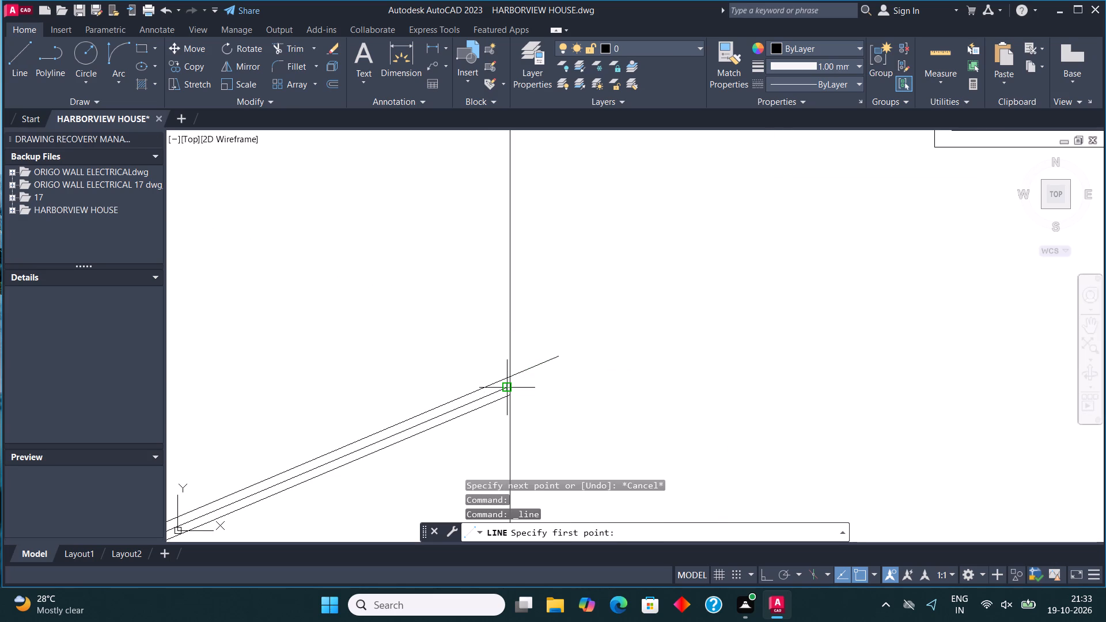
pyautogui.click(503, 392)
pyautogui.click(552, 375)
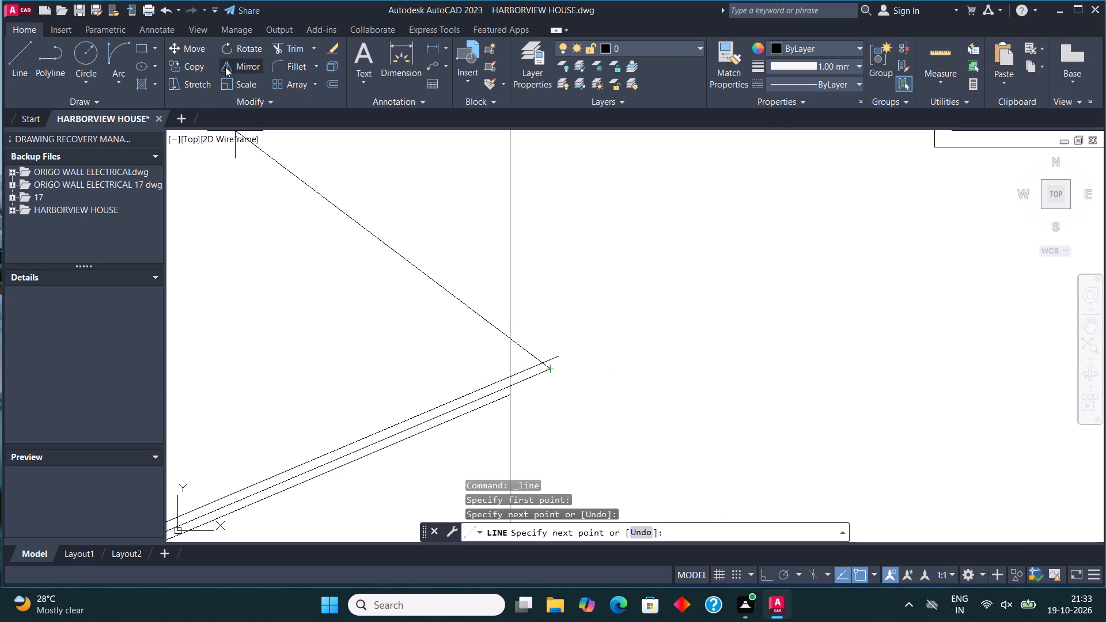
# Trim the layered roof lines that project inside the left and right walls.
pyautogui.click(290, 52)
pyautogui.moveTo(524, 342); pyautogui.dragTo(526, 403)
pyautogui.scroll(-4, 342, 370)
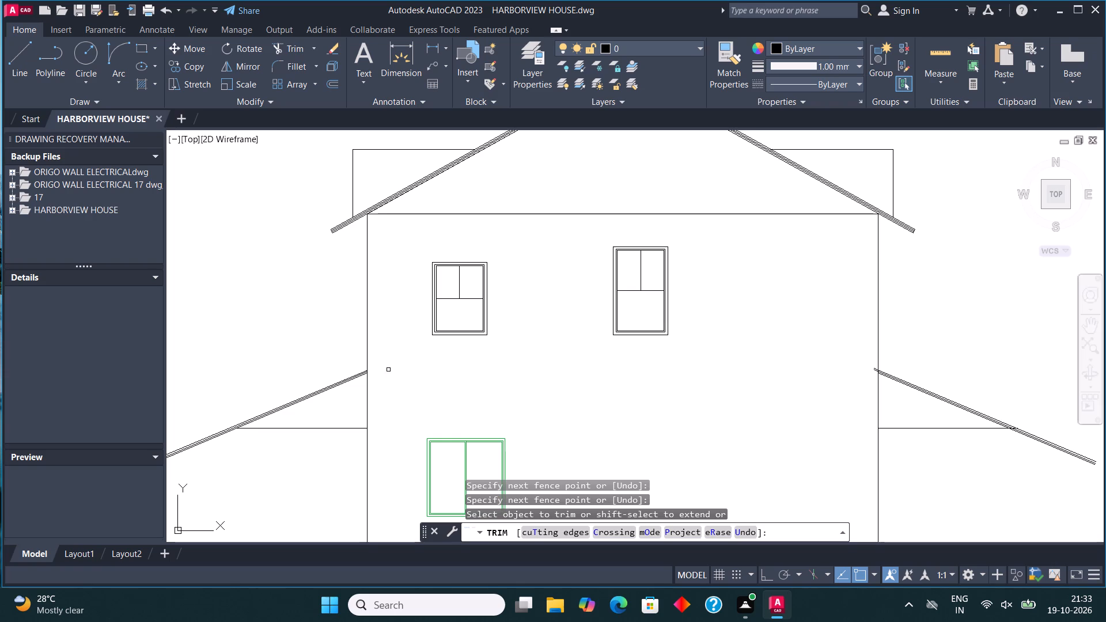
pyautogui.scroll(4, 878, 384)
pyautogui.moveTo(847, 282); pyautogui.dragTo(836, 365)
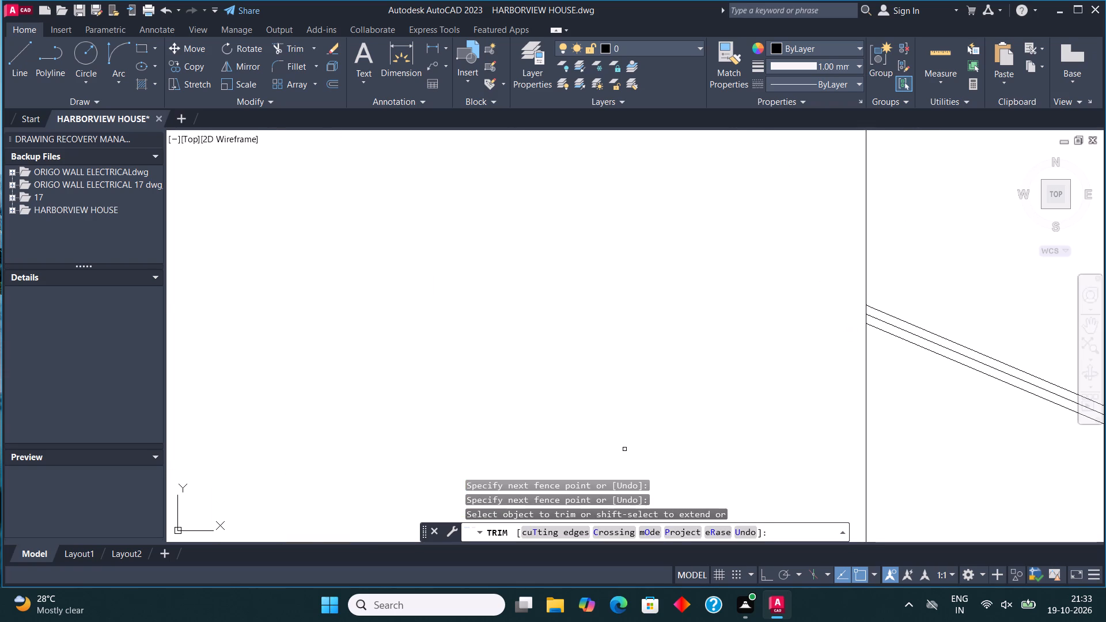
pyautogui.scroll(-7, 599, 449)
pyautogui.press('Escape')
# Draw a short cross line through the left roof's layers just outside the horizontal line's end.
pyautogui.scroll(-1, 588, 413)
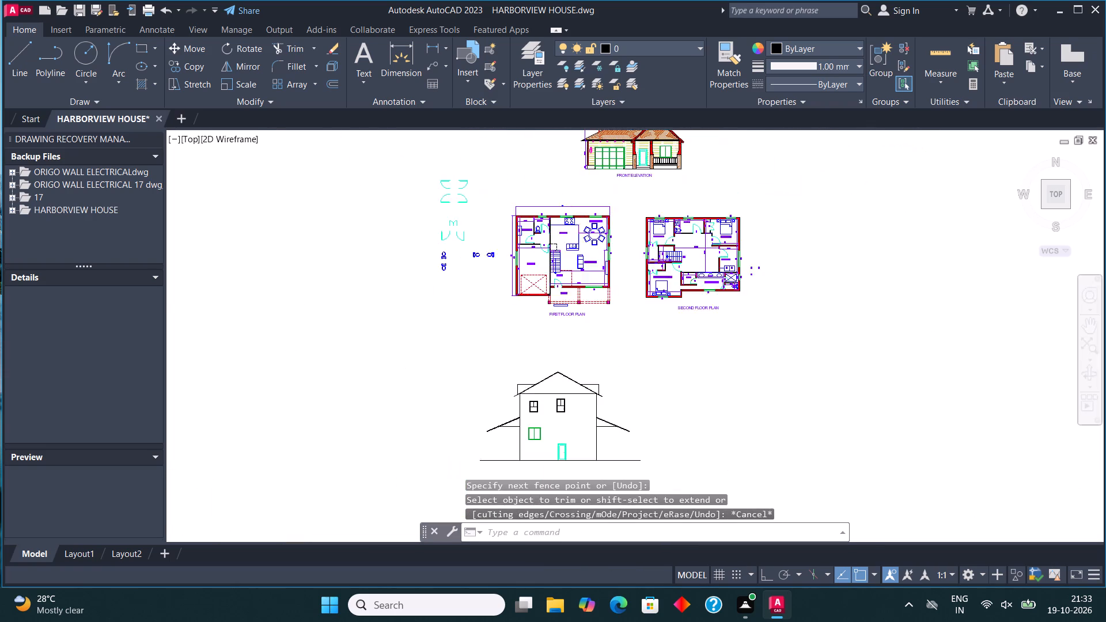
pyautogui.scroll(-1, 588, 413)
pyautogui.scroll(3, 560, 420)
pyautogui.moveTo(560, 420); pyautogui.dragTo(566, 381, button='middle')
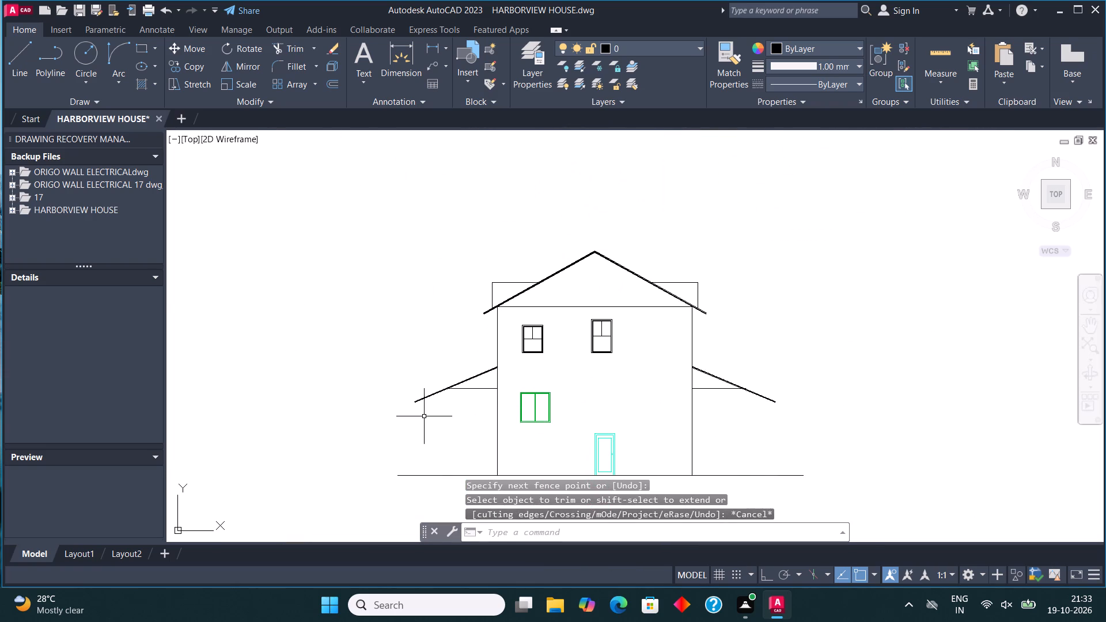
pyautogui.scroll(4, 455, 396)
pyautogui.click(10, 51)
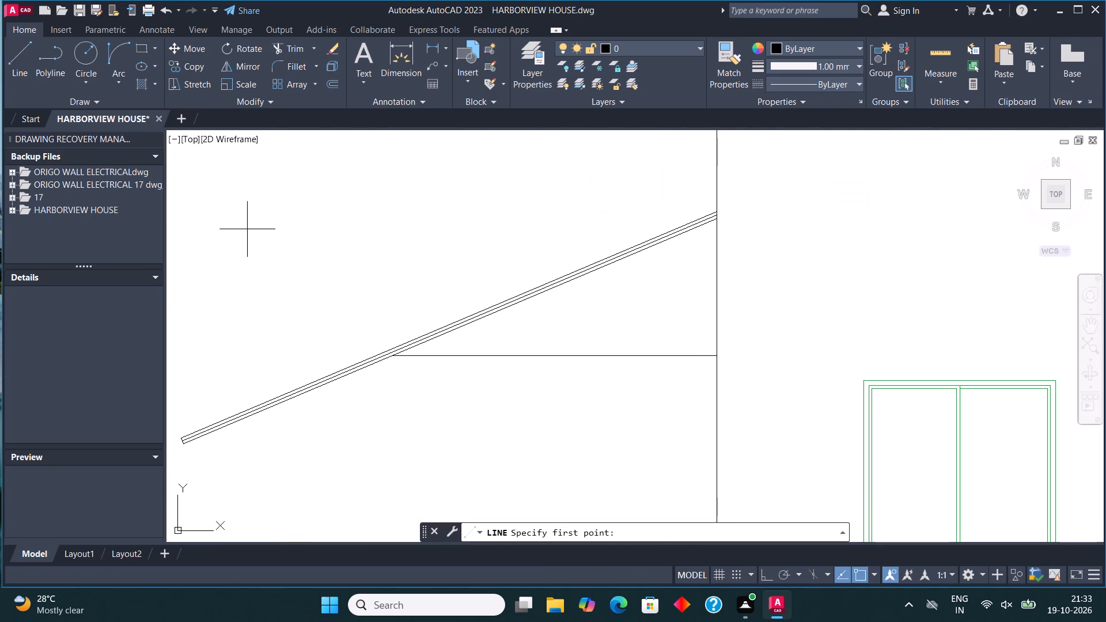
pyautogui.scroll(3, 363, 374)
pyautogui.click(345, 328)
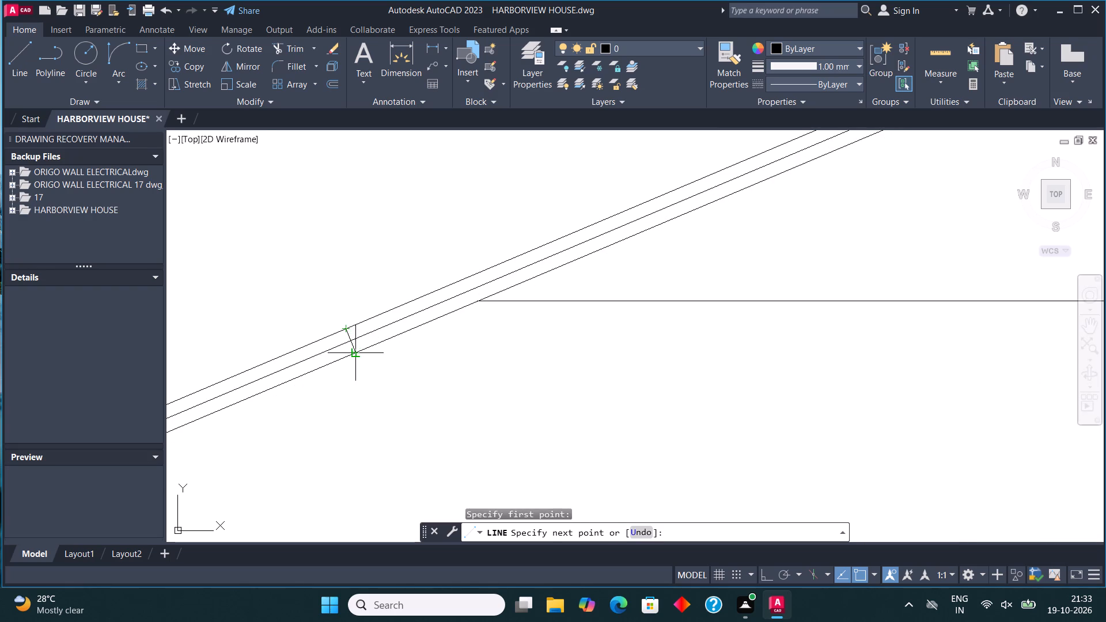
pyautogui.click(359, 353)
pyautogui.press('Escape')
# Draw a short cross line through the right roof's layers just outside the horizontal line's end.
pyautogui.scroll(-4, 366, 389)
pyautogui.click(23, 45)
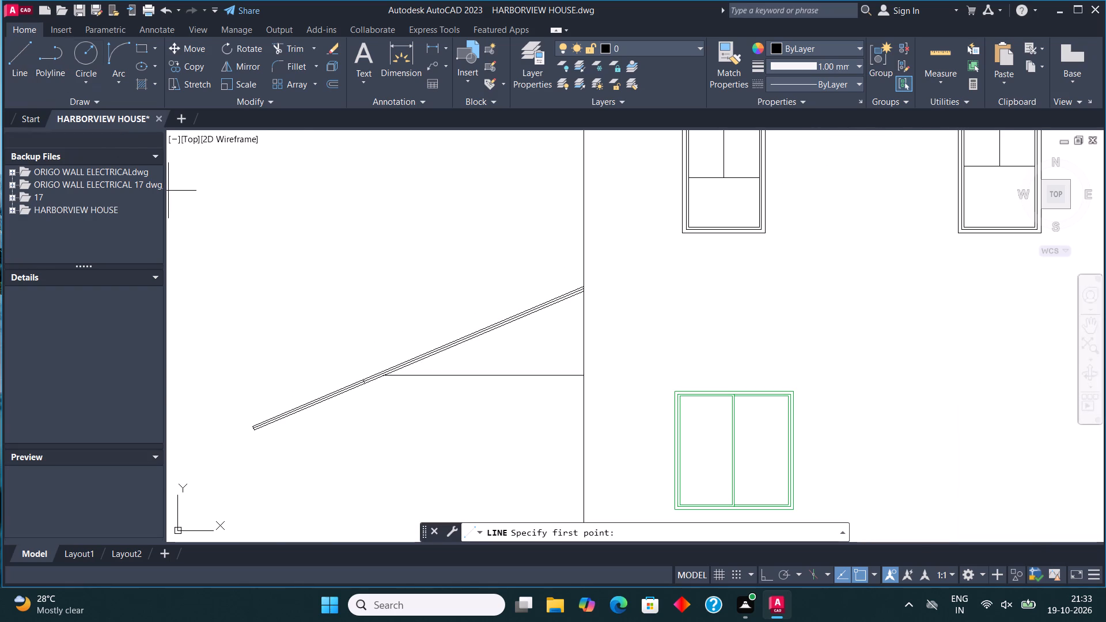
pyautogui.scroll(-3, 332, 408)
pyautogui.scroll(3, 710, 403)
pyautogui.scroll(3, 631, 398)
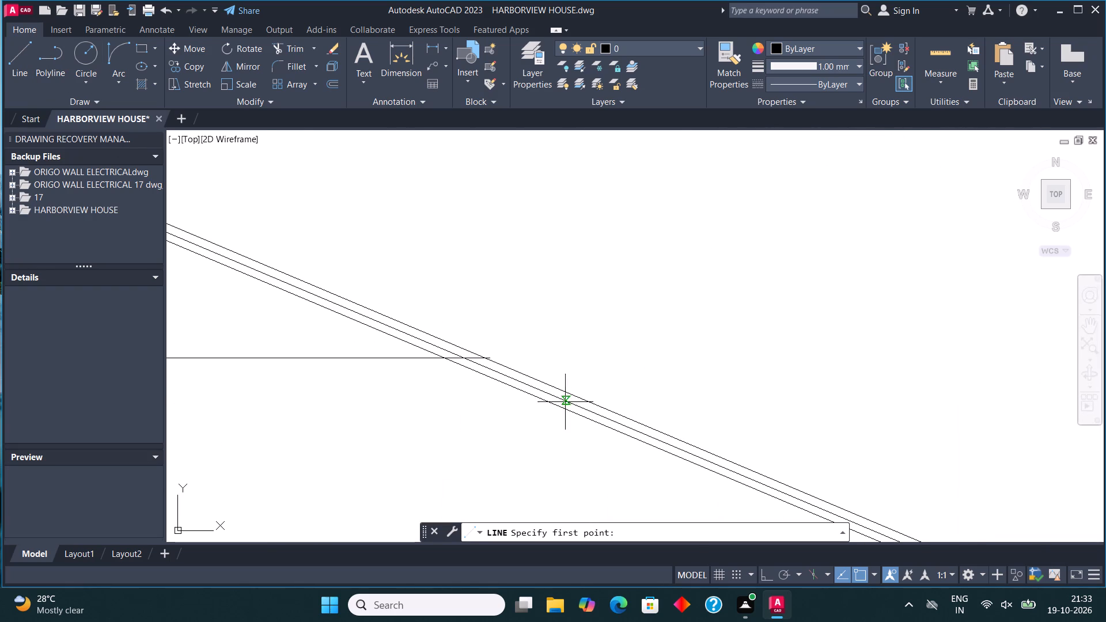
pyautogui.click(543, 401)
pyautogui.click(558, 389)
pyautogui.press('Escape')
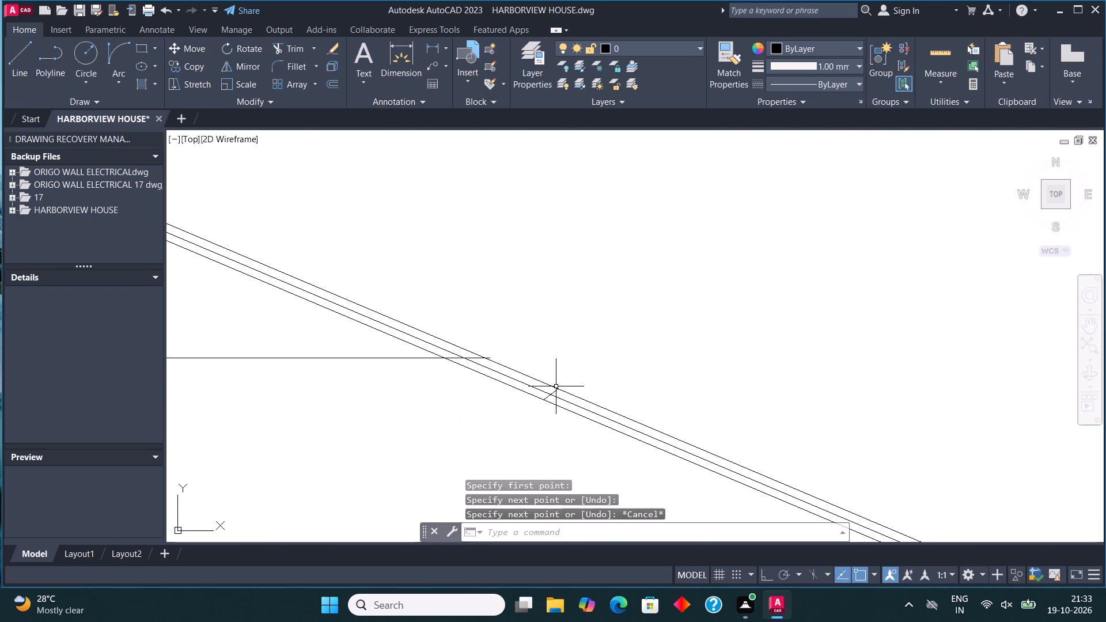
# Trim the lower side roofs' layer lines beyond their short end cross lines and clear the leftover piece outside the left roof.
pyautogui.click(282, 48)
pyautogui.moveTo(565, 470); pyautogui.dragTo(669, 370)
pyautogui.scroll(-5, 676, 344)
pyautogui.scroll(-3, 279, 347)
pyautogui.scroll(4, 257, 350)
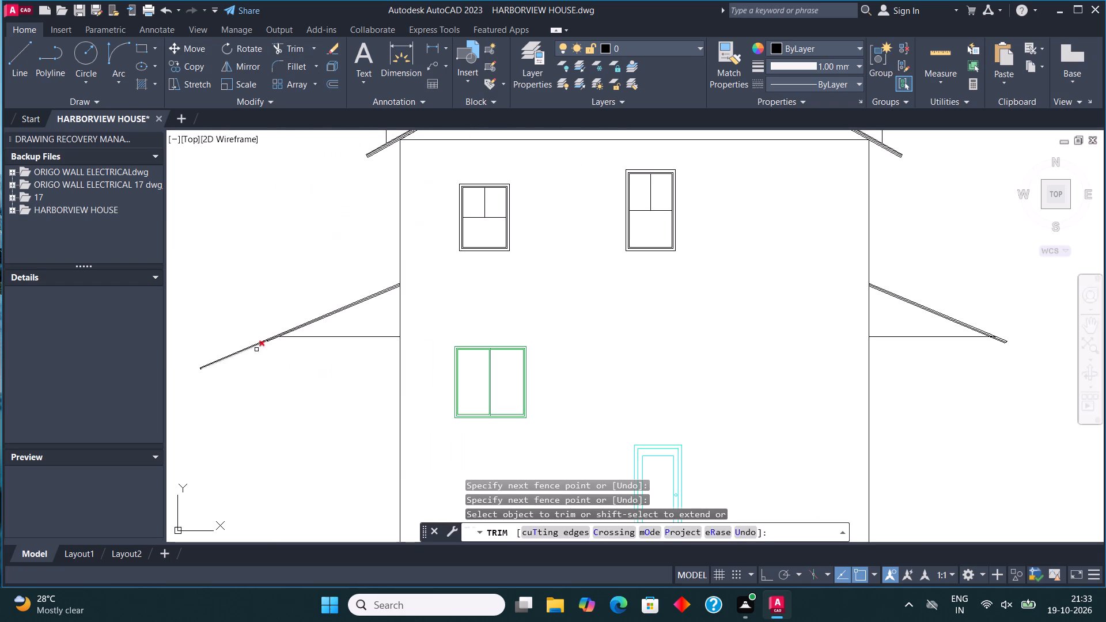
pyautogui.moveTo(226, 333); pyautogui.dragTo(289, 420)
pyautogui.moveTo(202, 365); pyautogui.dragTo(196, 373)
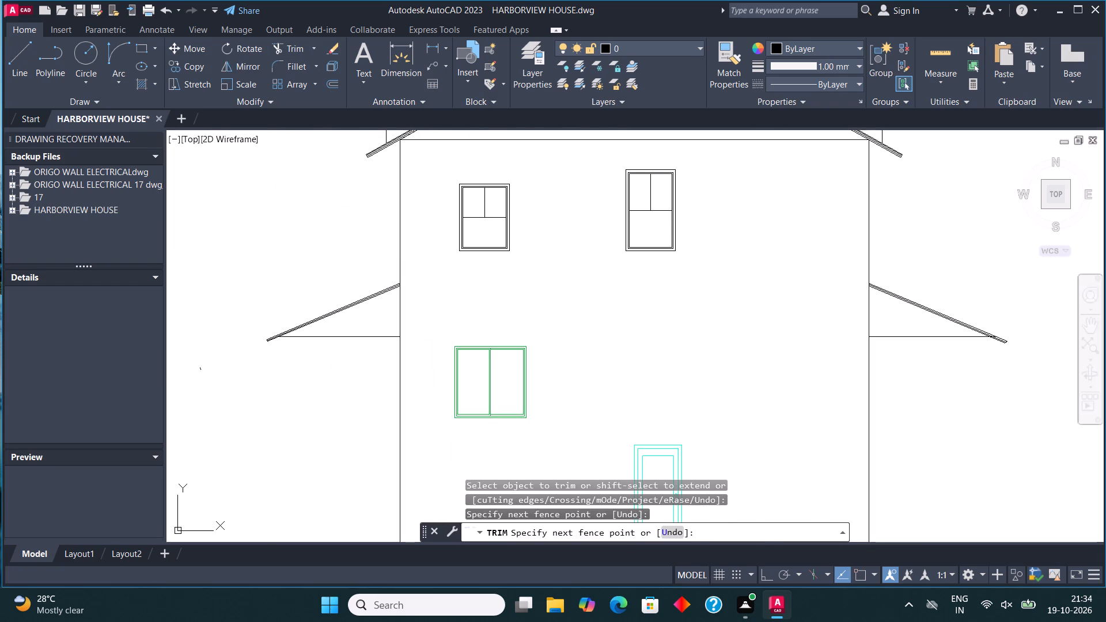
pyautogui.moveTo(196, 373); pyautogui.dragTo(197, 376)
pyautogui.moveTo(196, 360); pyautogui.dragTo(200, 387)
pyautogui.scroll(4, 195, 365)
pyautogui.scroll(-4, 196, 370)
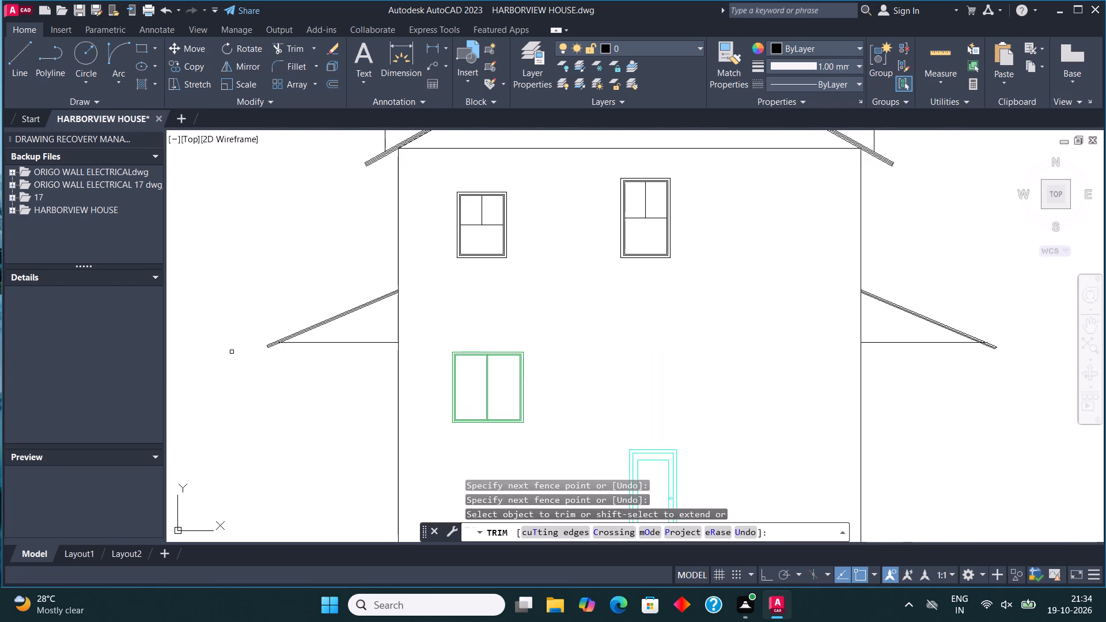
pyautogui.press('Escape')
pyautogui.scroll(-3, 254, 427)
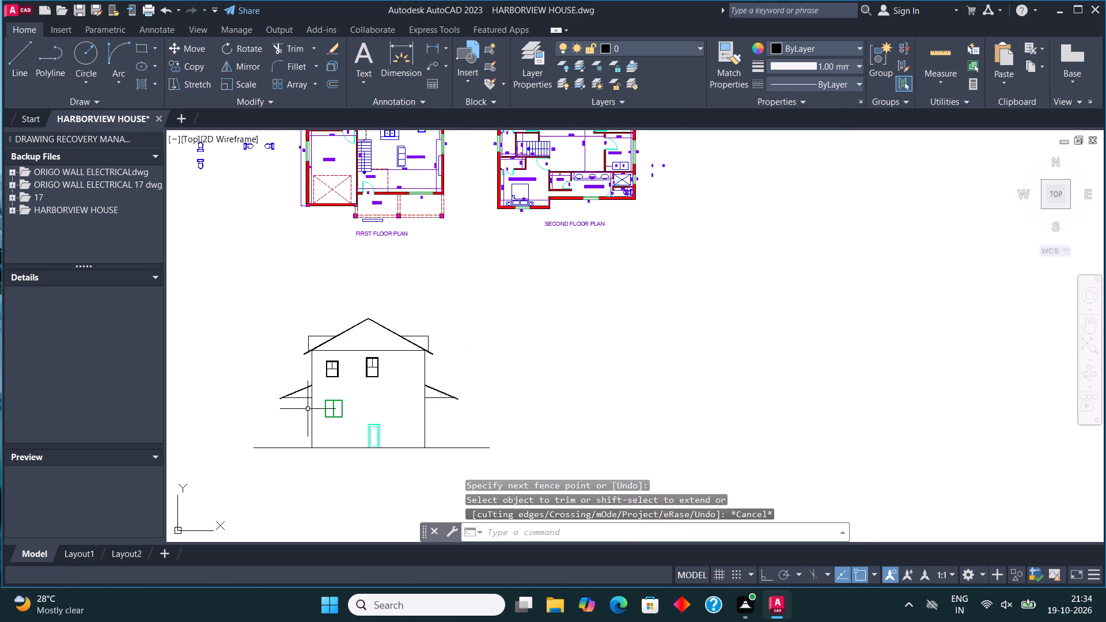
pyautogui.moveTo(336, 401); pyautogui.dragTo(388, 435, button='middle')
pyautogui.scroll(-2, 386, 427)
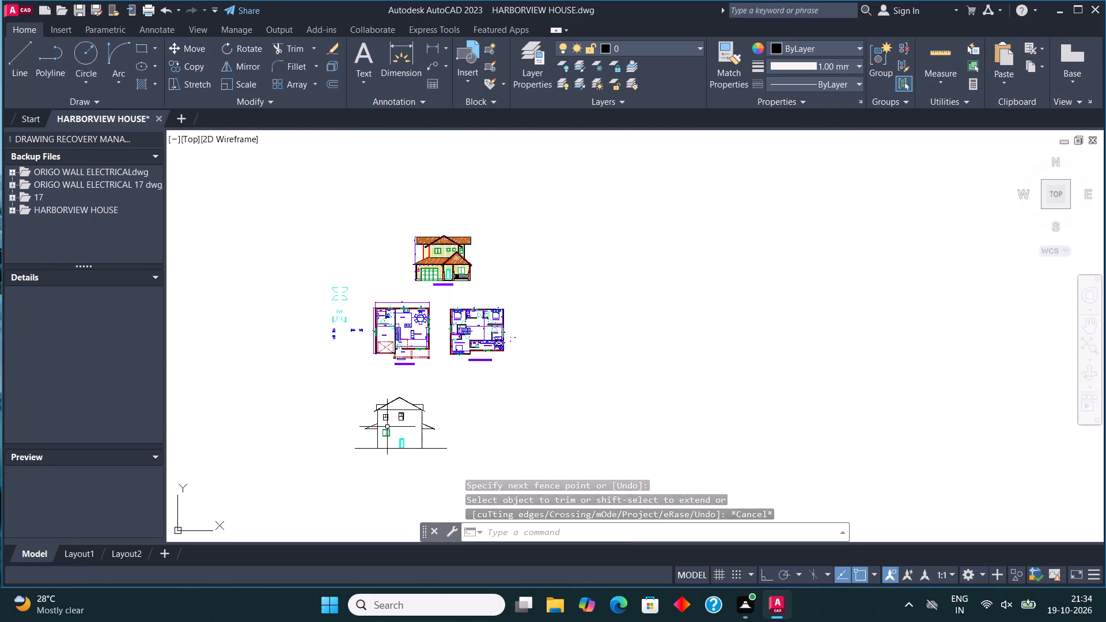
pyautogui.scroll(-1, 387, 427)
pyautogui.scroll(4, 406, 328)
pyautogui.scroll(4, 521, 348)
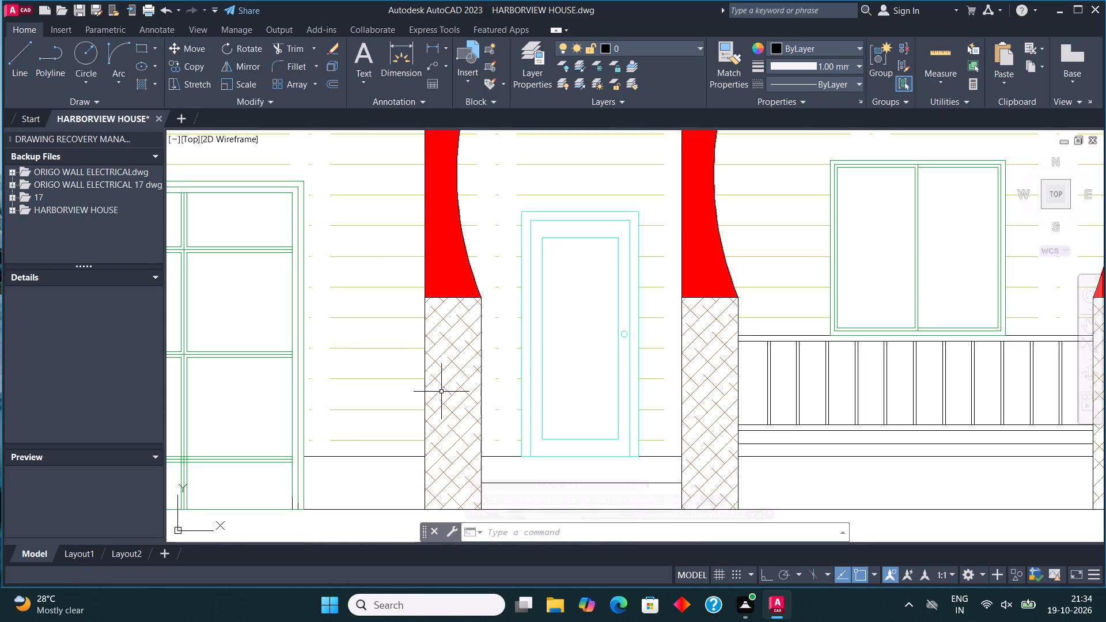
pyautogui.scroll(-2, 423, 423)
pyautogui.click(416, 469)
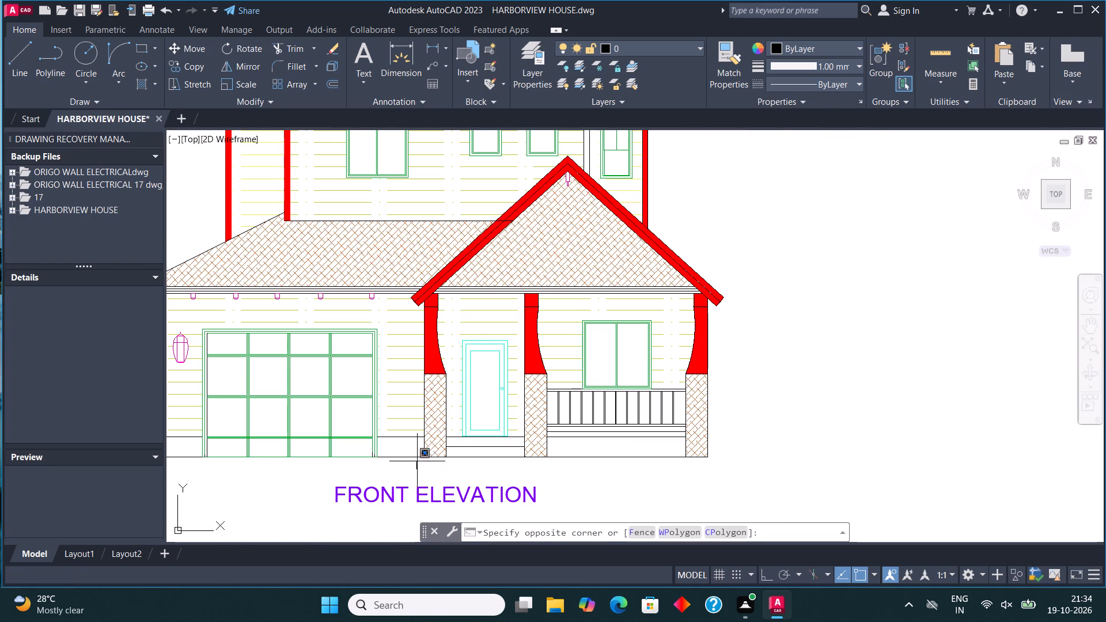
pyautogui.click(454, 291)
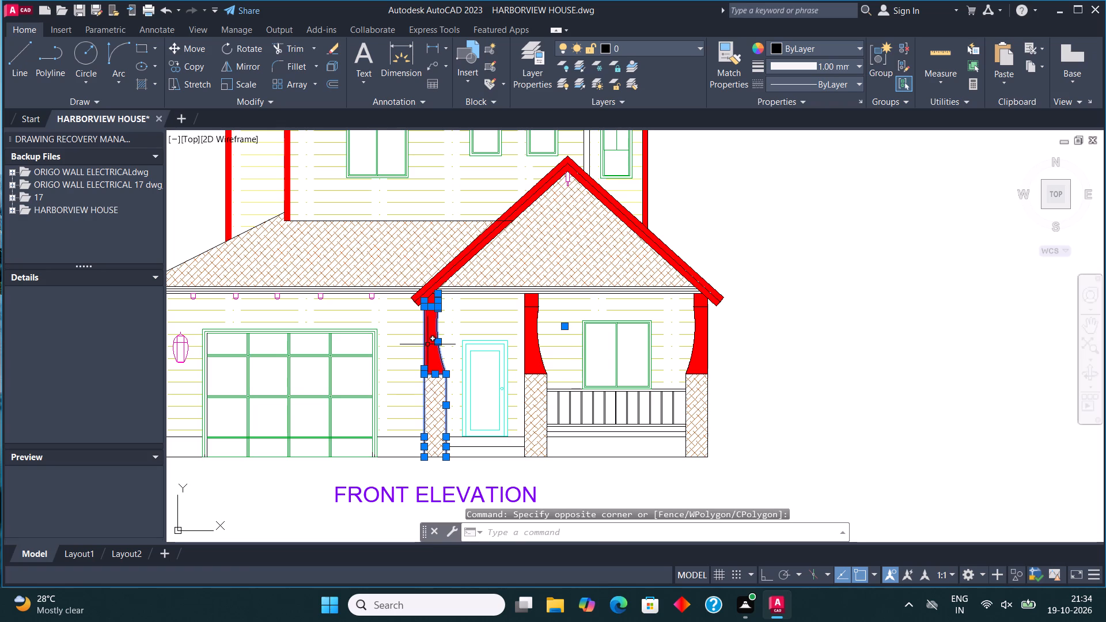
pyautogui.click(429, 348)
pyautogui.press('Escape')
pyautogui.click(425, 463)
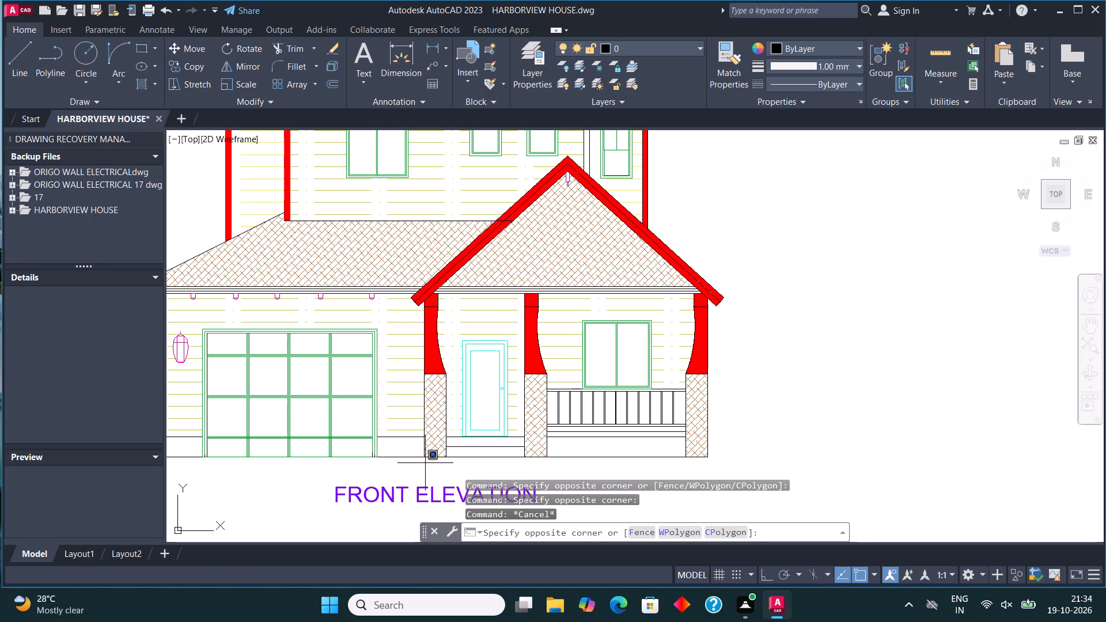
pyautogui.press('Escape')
# Copy the front elevation's leftmost gabled-porch column outline onto the new elevation's ground line, near the left roof's outer end.
pyautogui.click(415, 466)
pyautogui.click(461, 287)
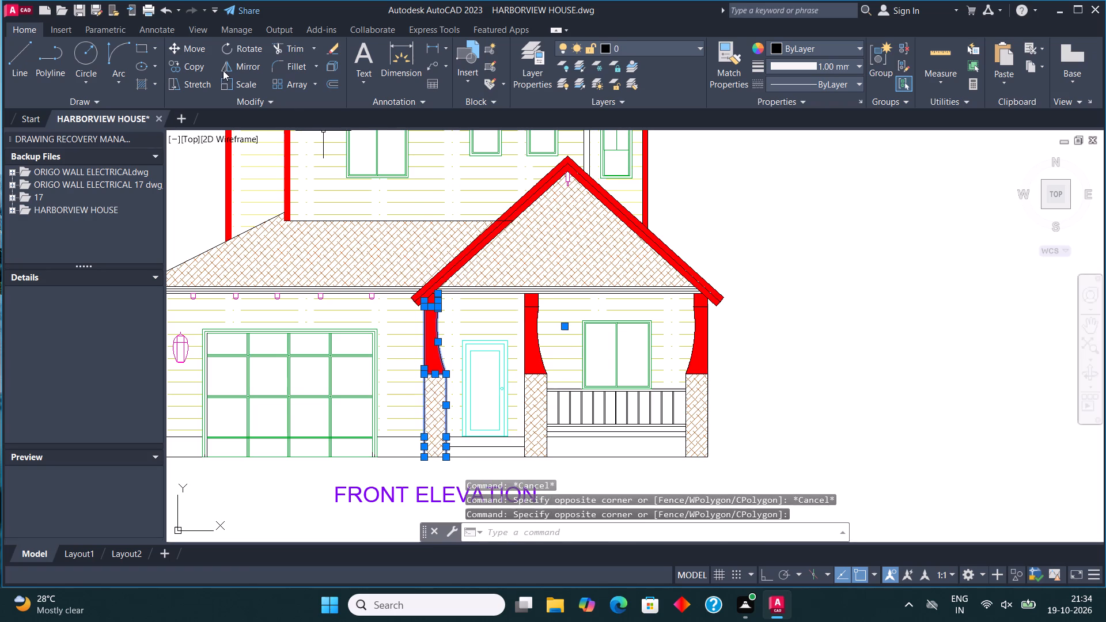
pyautogui.click(198, 68)
pyautogui.click(429, 456)
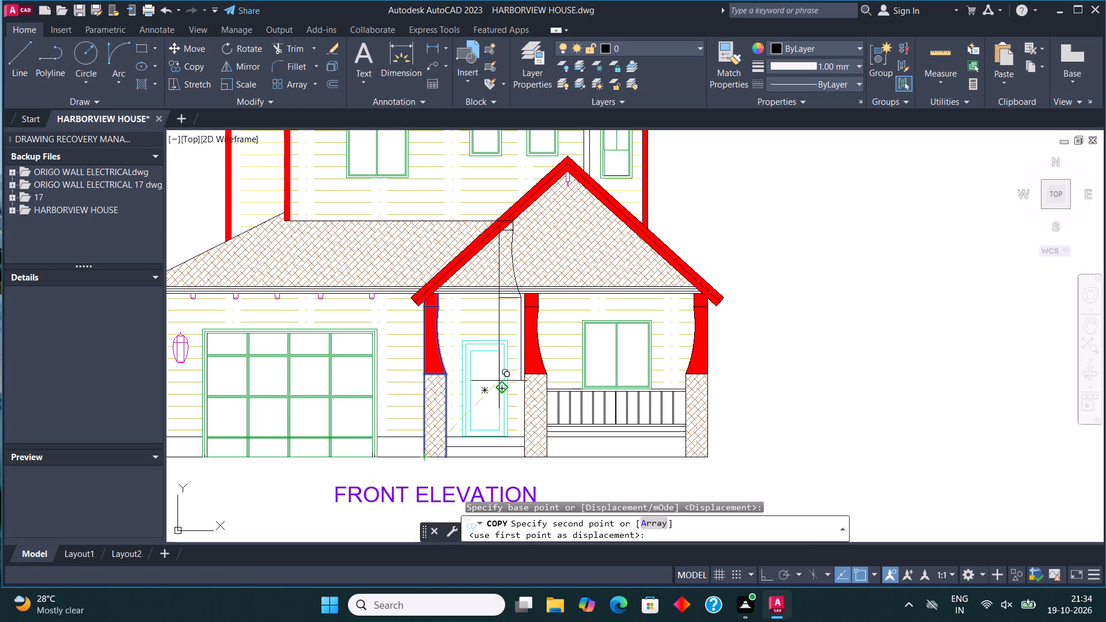
pyautogui.scroll(-6, 501, 366)
pyautogui.scroll(4, 463, 484)
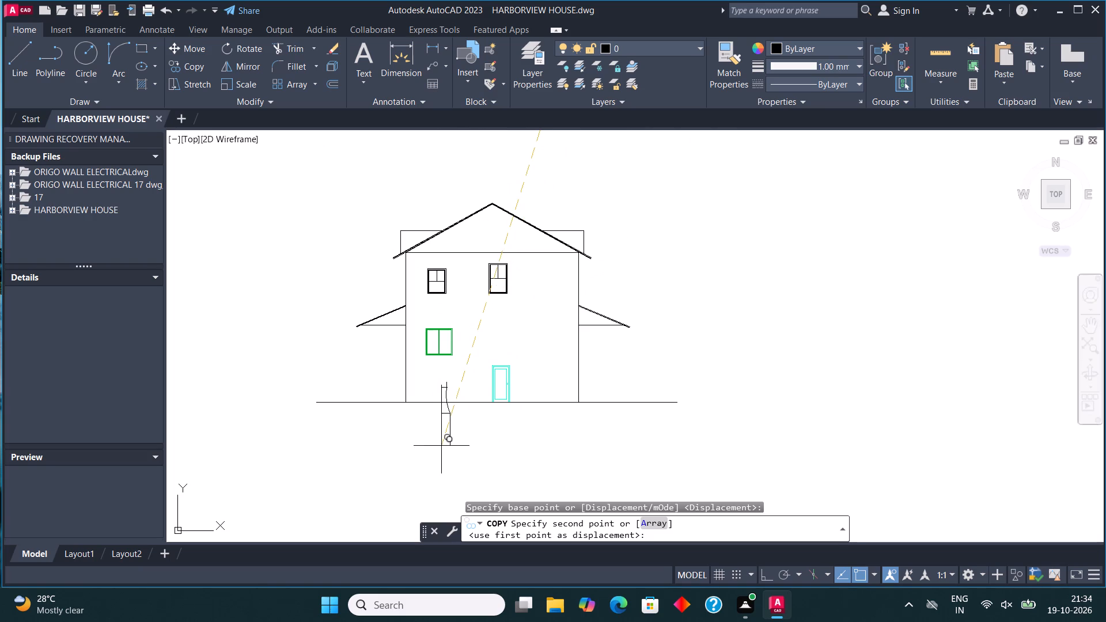
pyautogui.scroll(3, 370, 419)
pyautogui.scroll(-1, 345, 383)
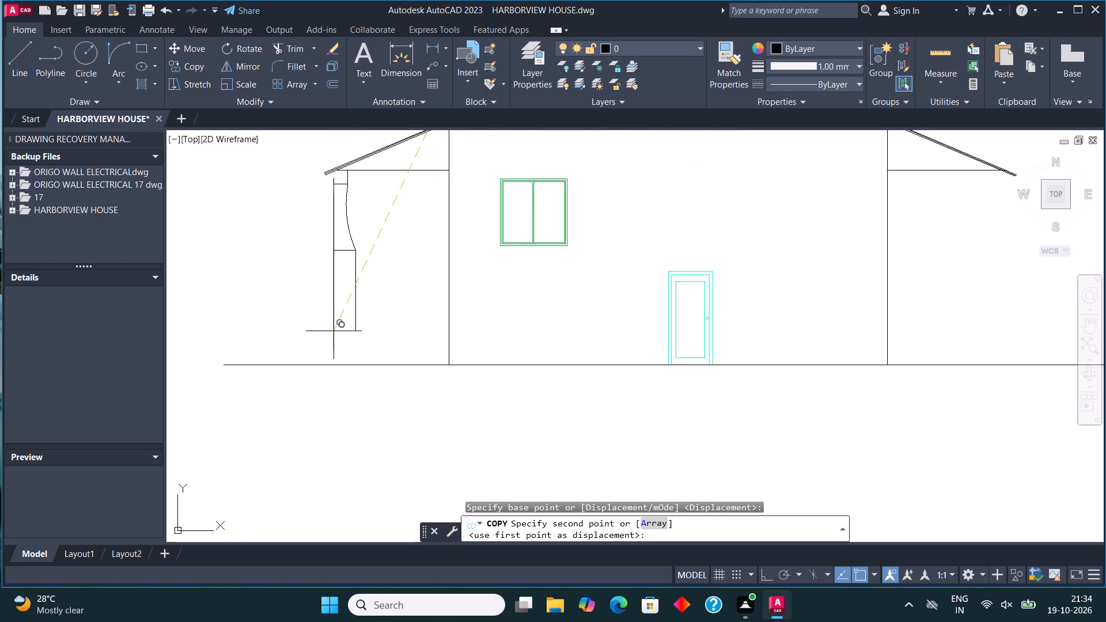
pyautogui.moveTo(337, 334); pyautogui.dragTo(361, 411, button='middle')
pyautogui.click(341, 438)
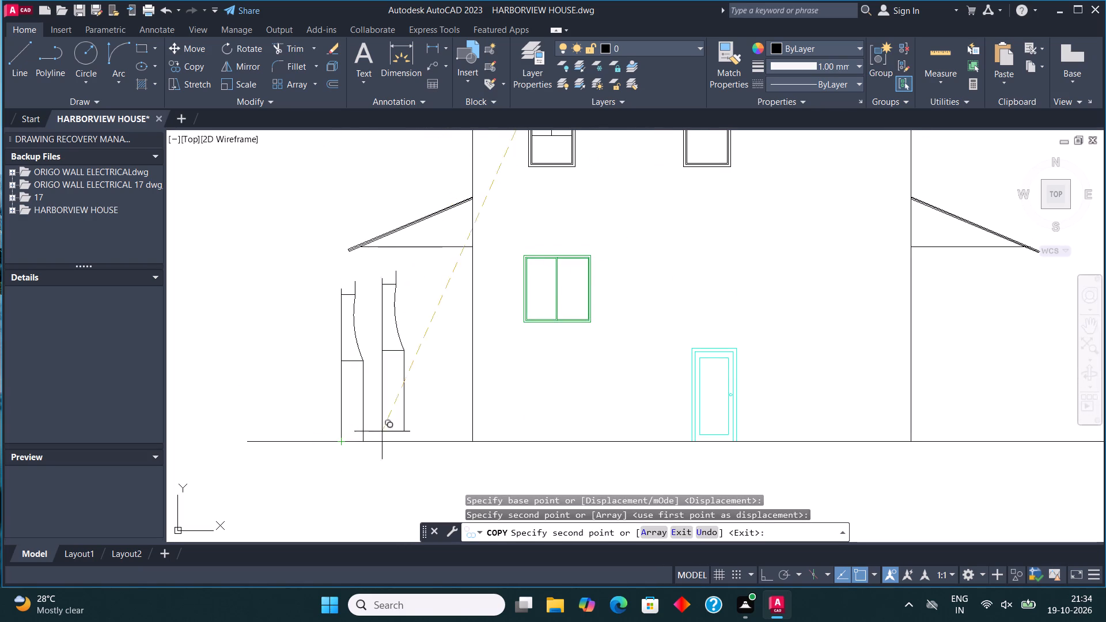
pyautogui.scroll(-1, 520, 433)
pyautogui.scroll(1, 816, 445)
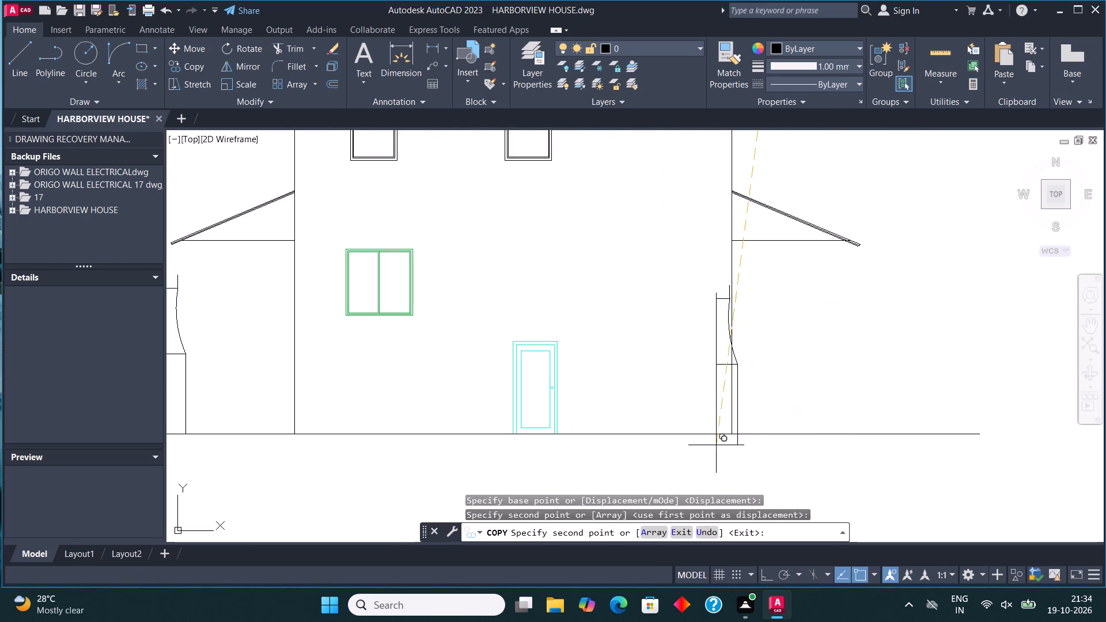
pyautogui.scroll(-2, 519, 477)
pyautogui.press('Escape')
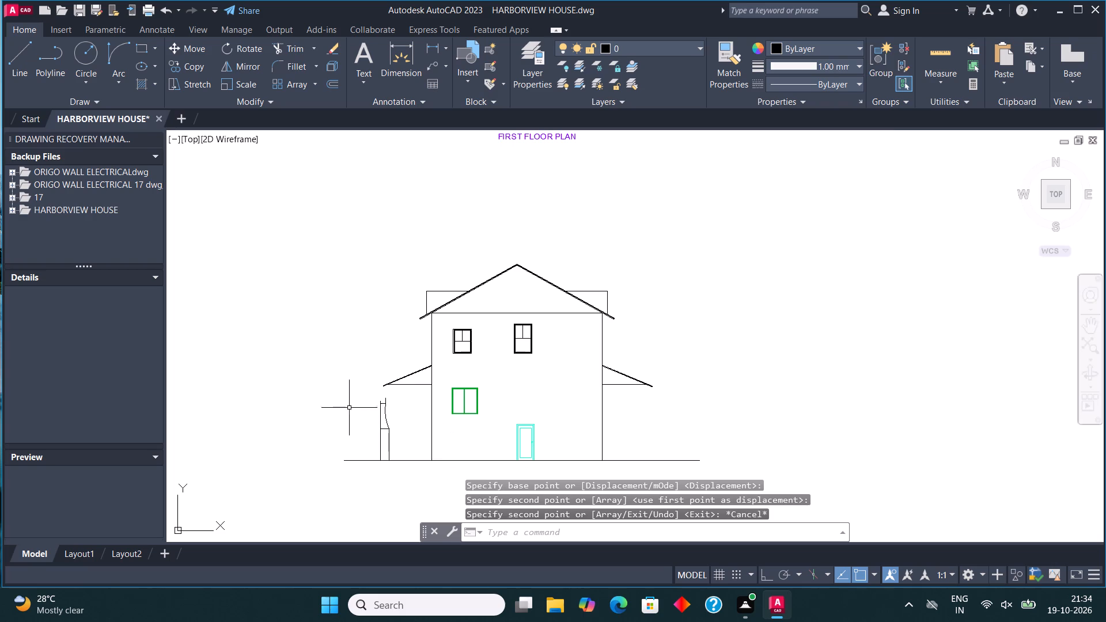
# Draw lines extending both sides of the copied column up to the left roof's eave level, closed by a horizontal top line.
pyautogui.scroll(4, 381, 407)
pyautogui.click(8, 65)
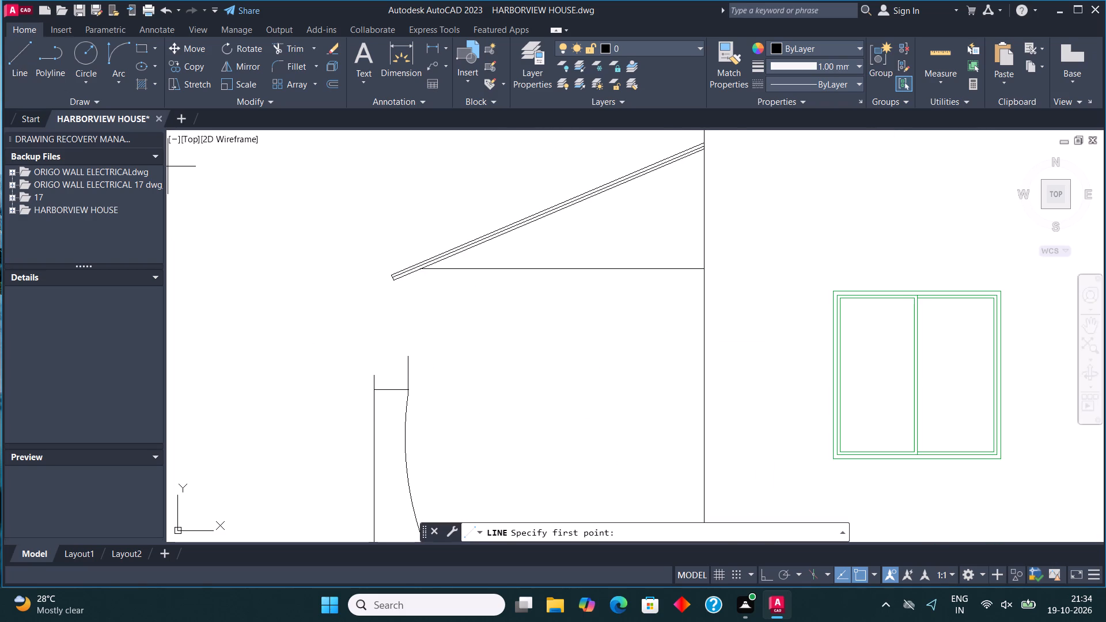
pyautogui.click(378, 379)
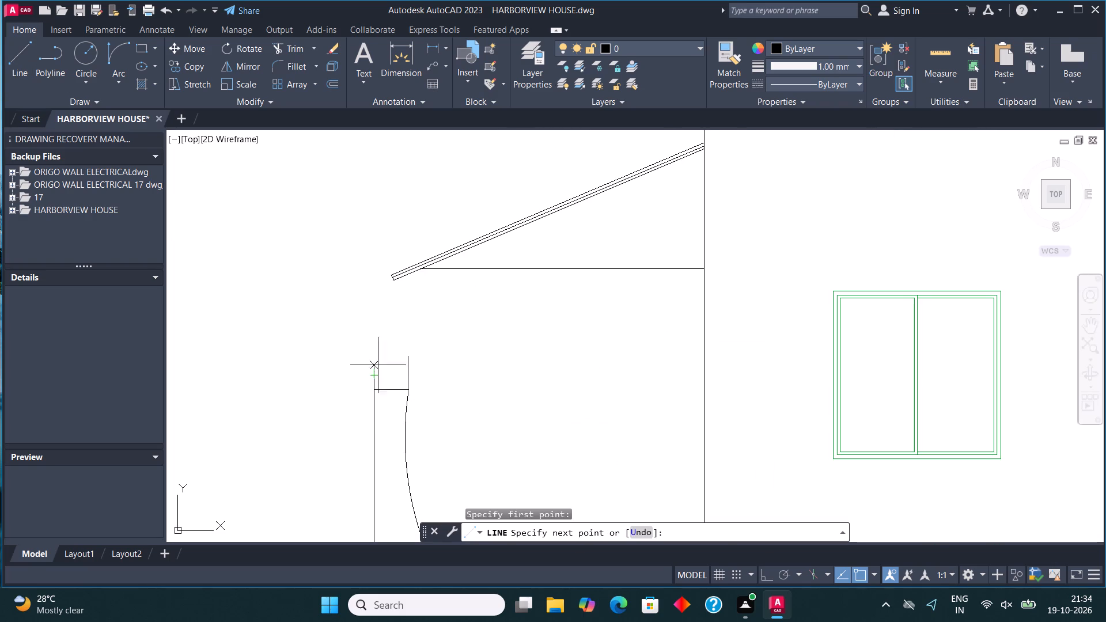
pyautogui.click(377, 281)
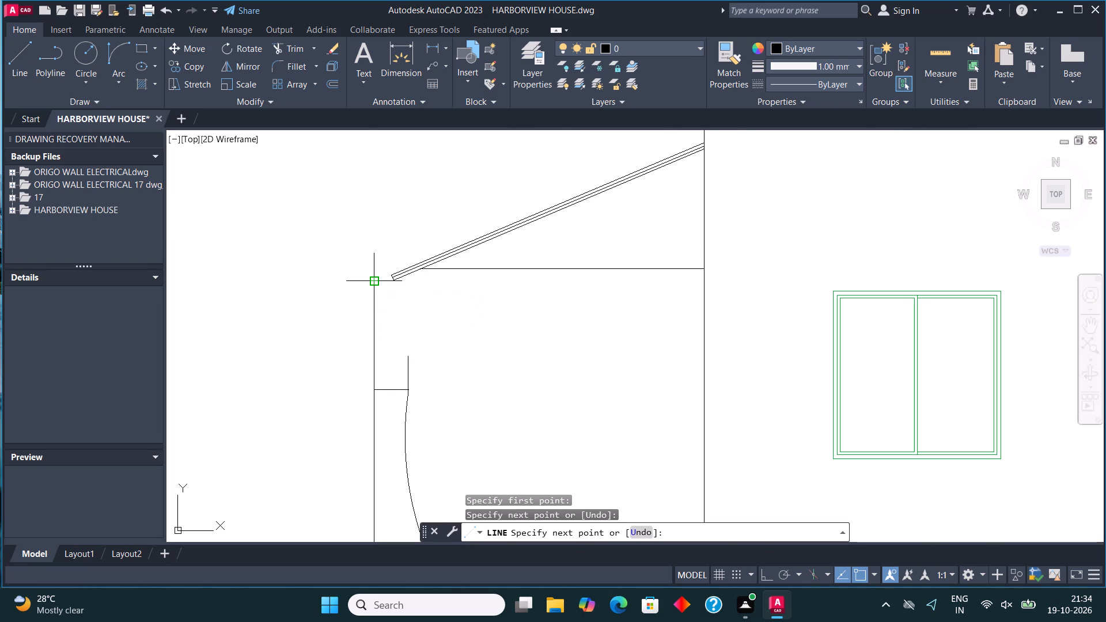
pyautogui.click(407, 286)
pyautogui.click(410, 355)
pyautogui.press('Escape')
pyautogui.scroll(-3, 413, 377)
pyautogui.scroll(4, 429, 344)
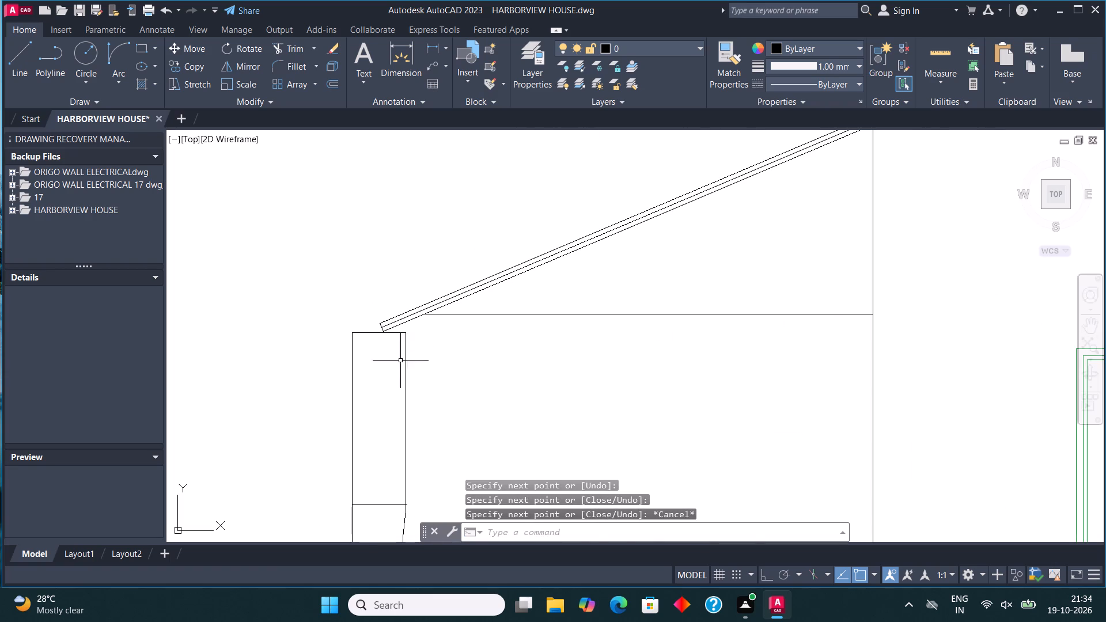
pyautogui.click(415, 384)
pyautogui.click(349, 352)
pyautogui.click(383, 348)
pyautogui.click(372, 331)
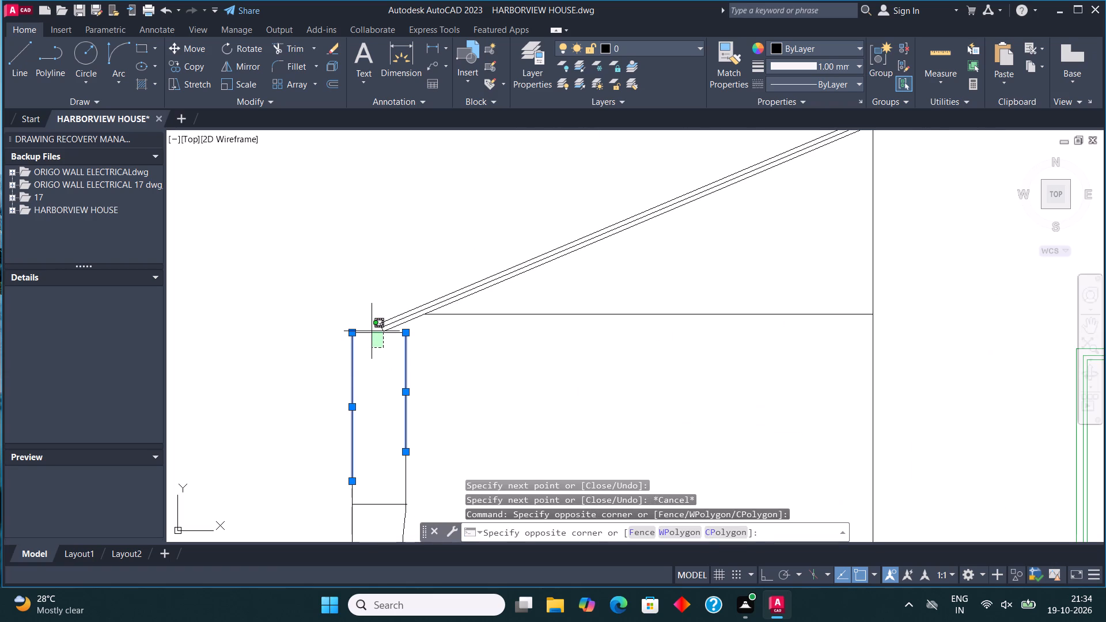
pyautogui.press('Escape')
# Move the entire column horizontally so its outer top corner lines up under the outer end of the left roof.
pyautogui.click(374, 351)
pyautogui.click(361, 329)
pyautogui.moveTo(419, 396); pyautogui.dragTo(410, 389)
pyautogui.moveTo(309, 356); pyautogui.dragTo(316, 363)
pyautogui.scroll(-3, 443, 333)
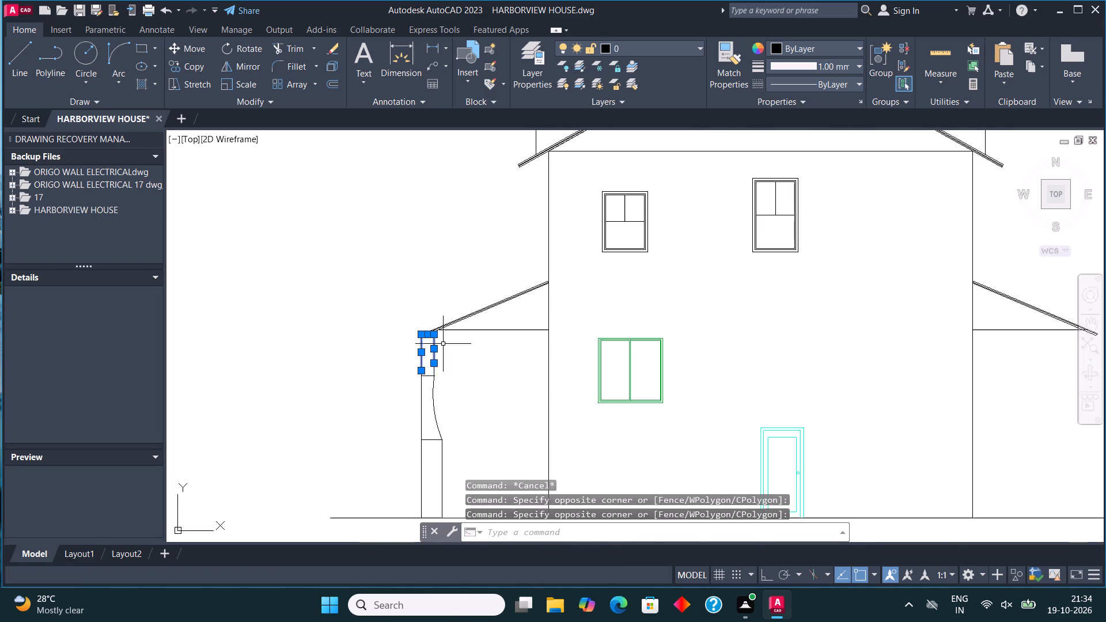
pyautogui.moveTo(448, 472); pyautogui.dragTo(444, 456)
pyautogui.click(412, 363)
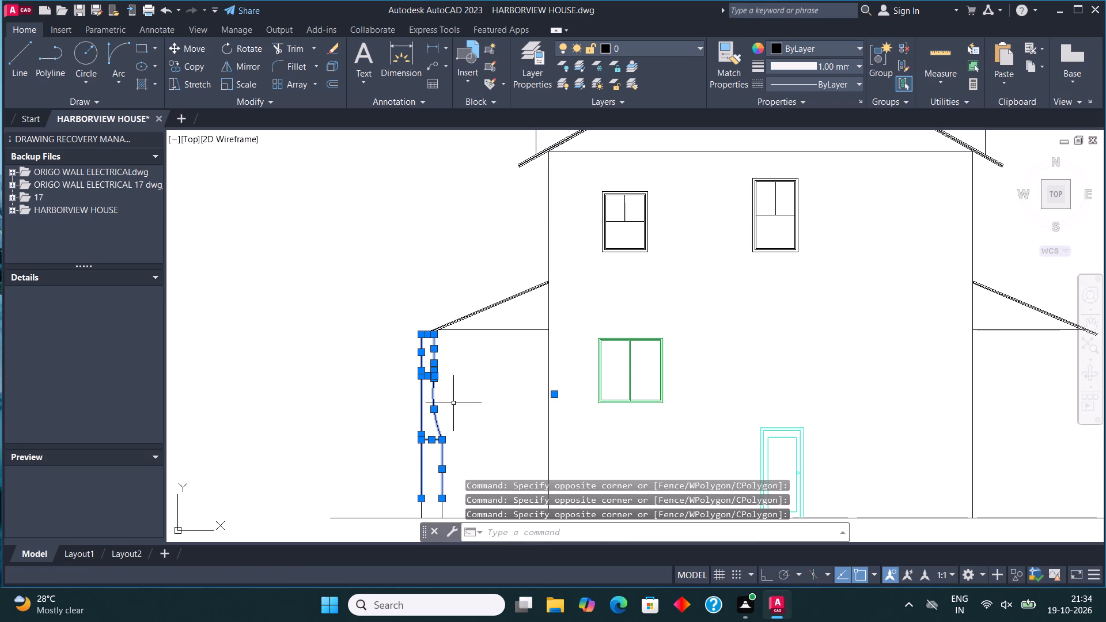
pyautogui.scroll(-1, 459, 426)
pyautogui.scroll(3, 435, 488)
pyautogui.moveTo(514, 451); pyautogui.dragTo(508, 446)
pyautogui.click(358, 392)
pyautogui.scroll(-4, 370, 438)
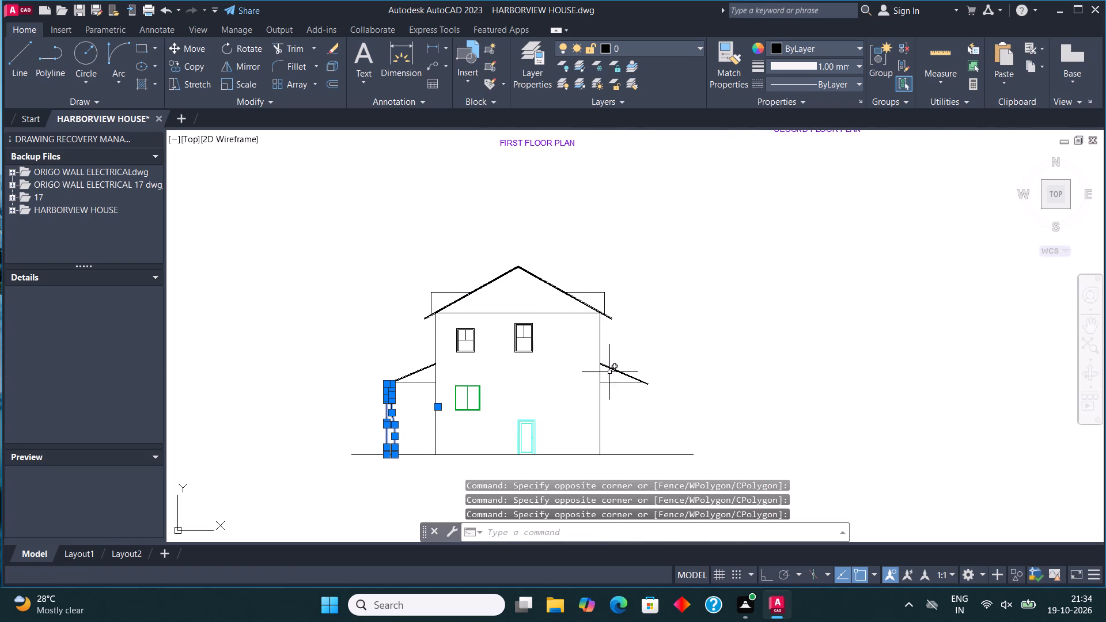
pyautogui.click(195, 45)
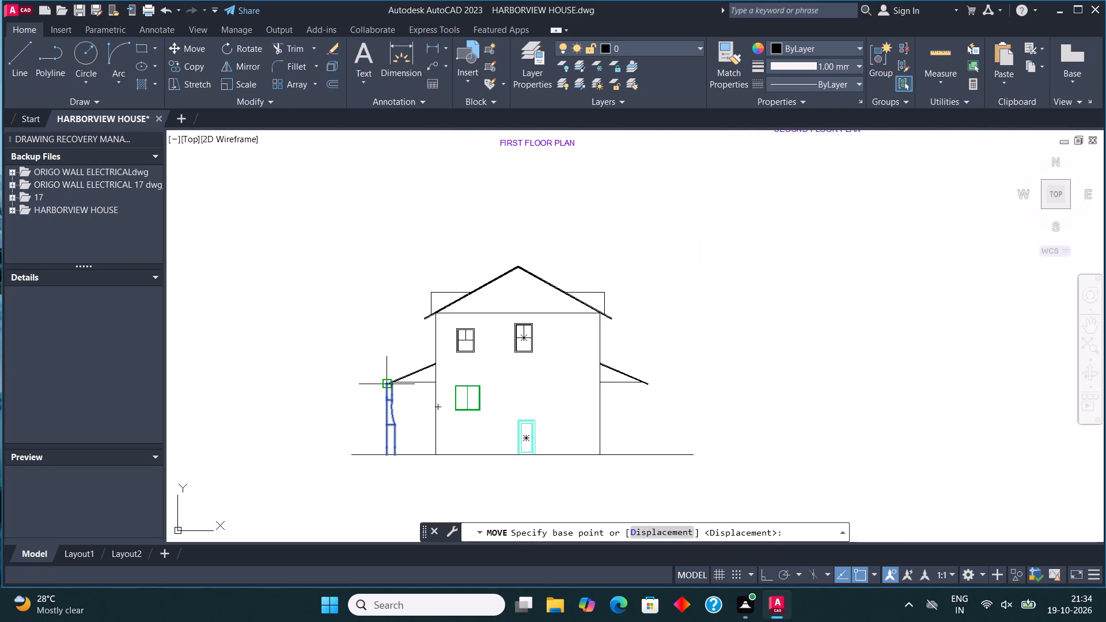
pyautogui.scroll(5, 384, 378)
pyautogui.click(398, 443)
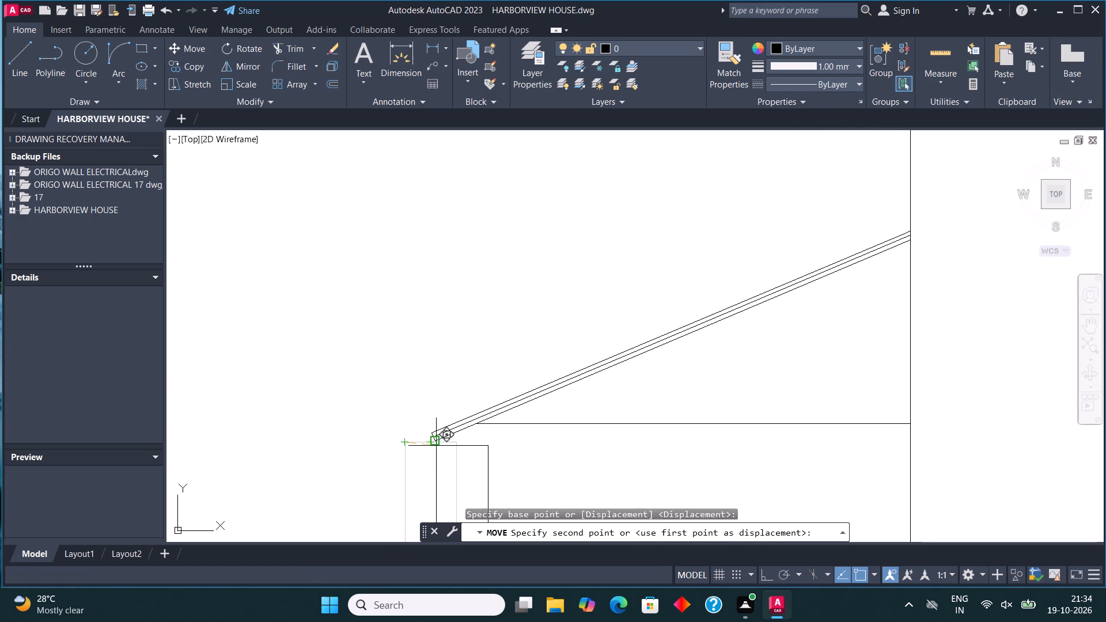
pyautogui.click(437, 446)
pyautogui.scroll(-4, 452, 354)
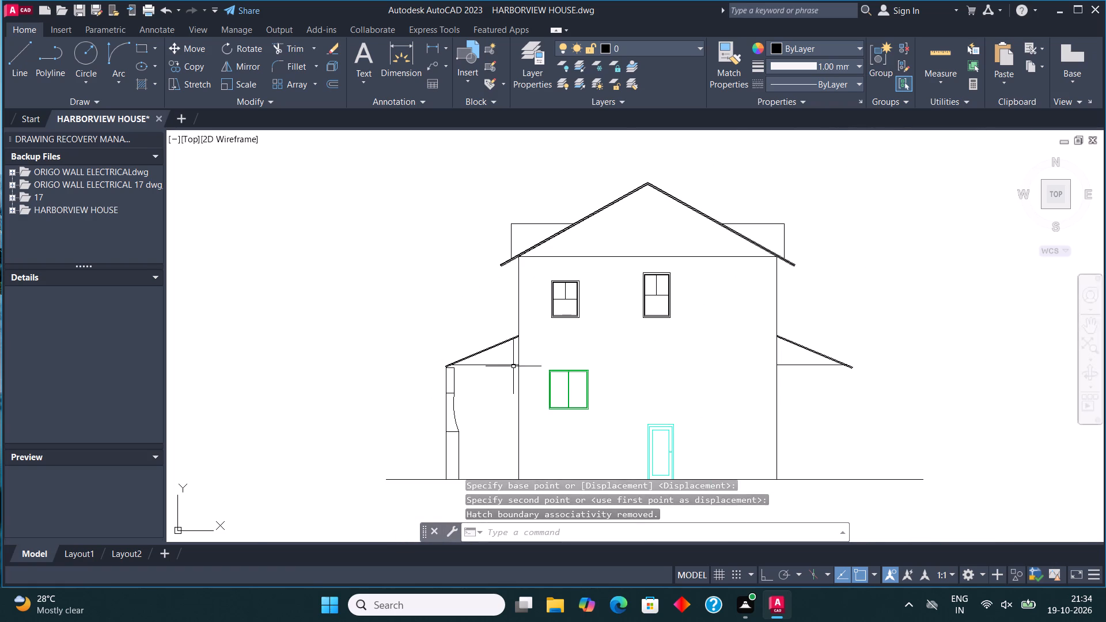
# Offset the horizontal line under the left roof downward twice at 1" spacing.
pyautogui.scroll(3, 515, 366)
pyautogui.click(474, 360)
pyautogui.click(435, 390)
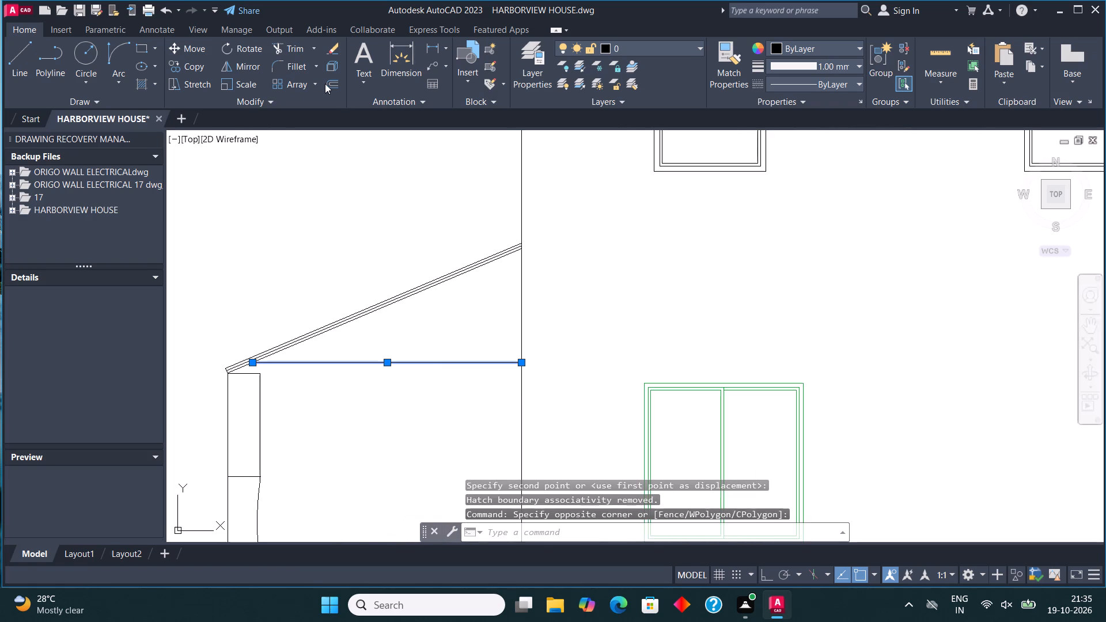
pyautogui.click(327, 84)
pyautogui.click(370, 368)
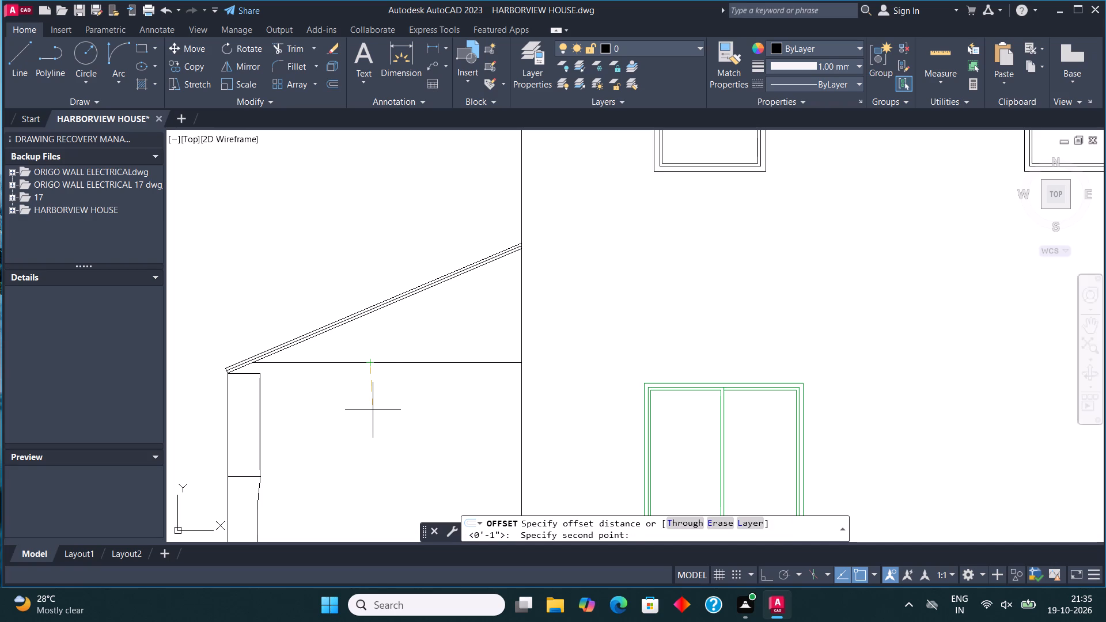
pyautogui.write('1"')
pyautogui.press('Return')
pyautogui.click(368, 420)
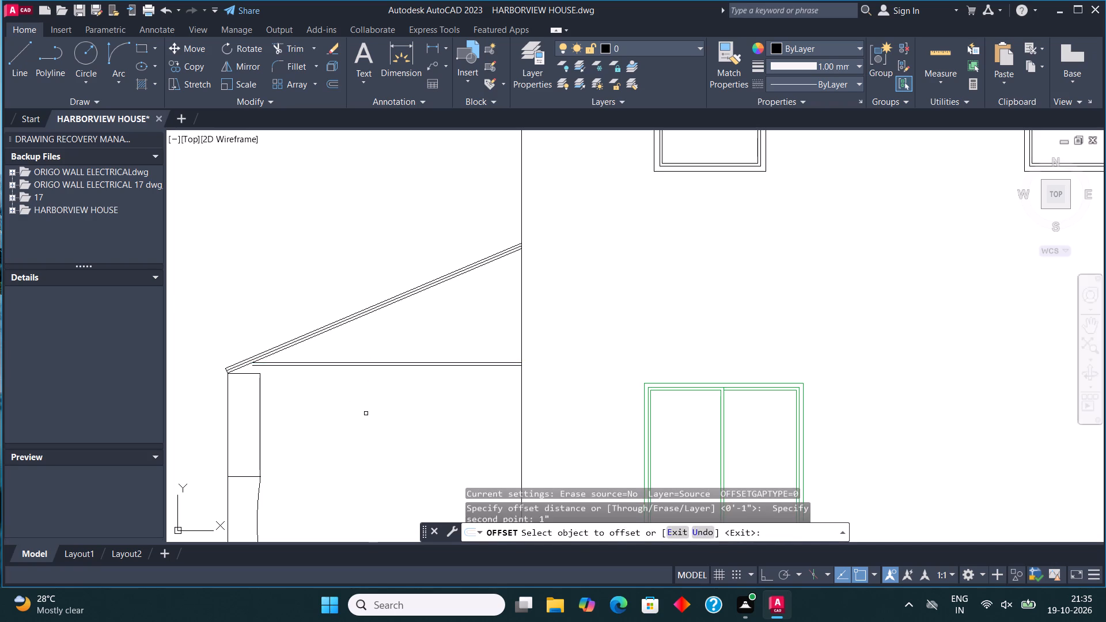
pyautogui.scroll(2, 353, 377)
pyautogui.click(354, 350)
pyautogui.click(354, 366)
pyautogui.scroll(-3, 368, 403)
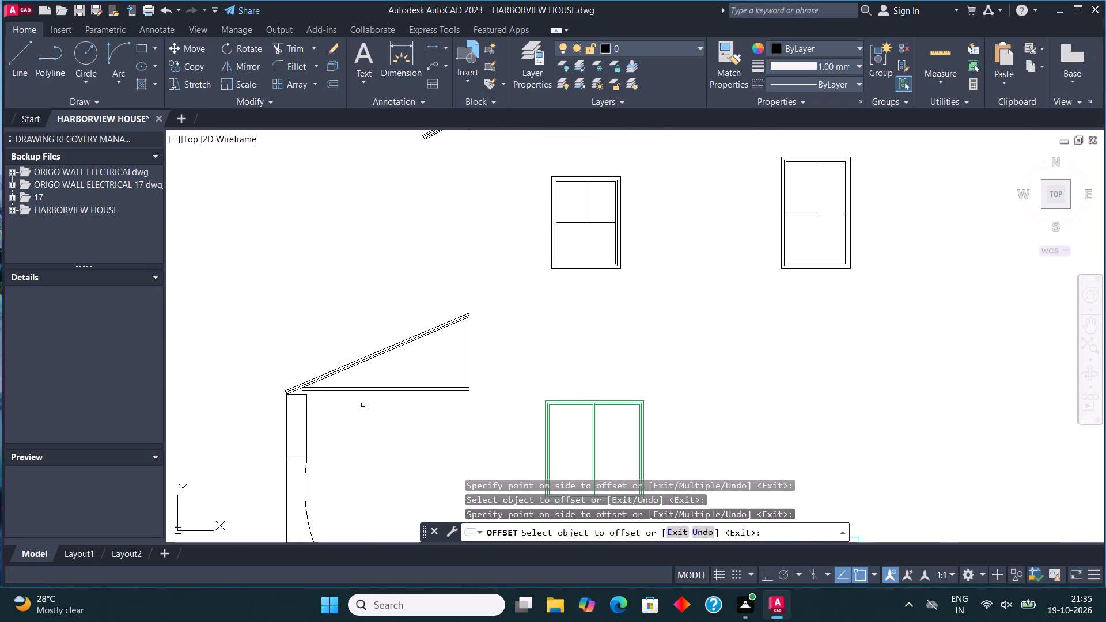
pyautogui.scroll(4, 300, 393)
pyautogui.press('Escape')
# Stretch the outer ends of the two lower horizontal lines under the left roof straight outward past the sloped roof layers.
pyautogui.click(328, 377)
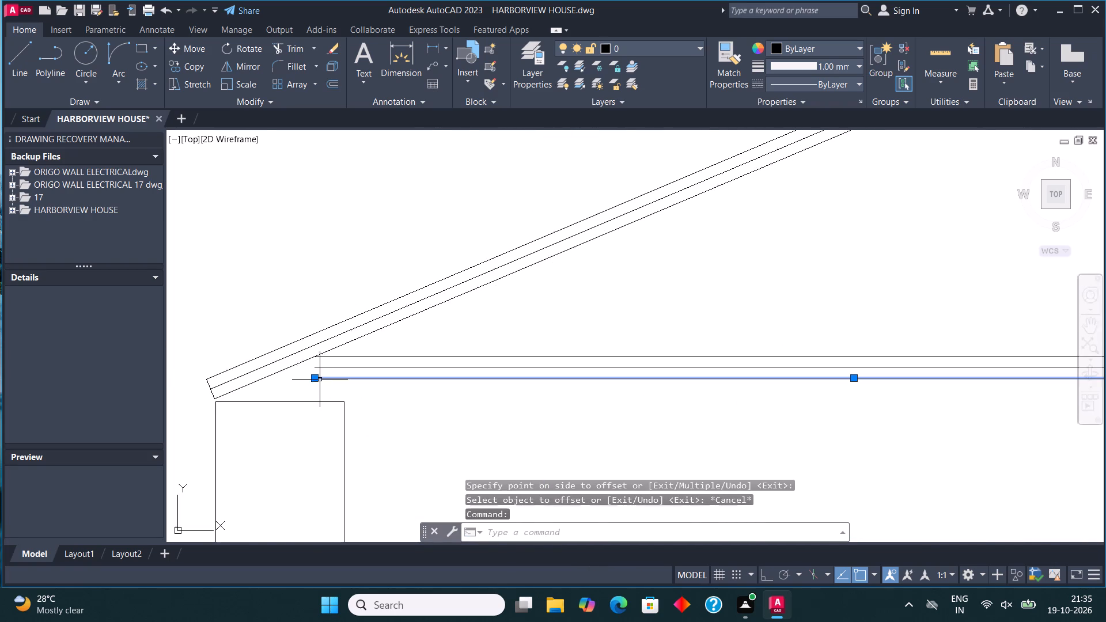
pyautogui.click(312, 381)
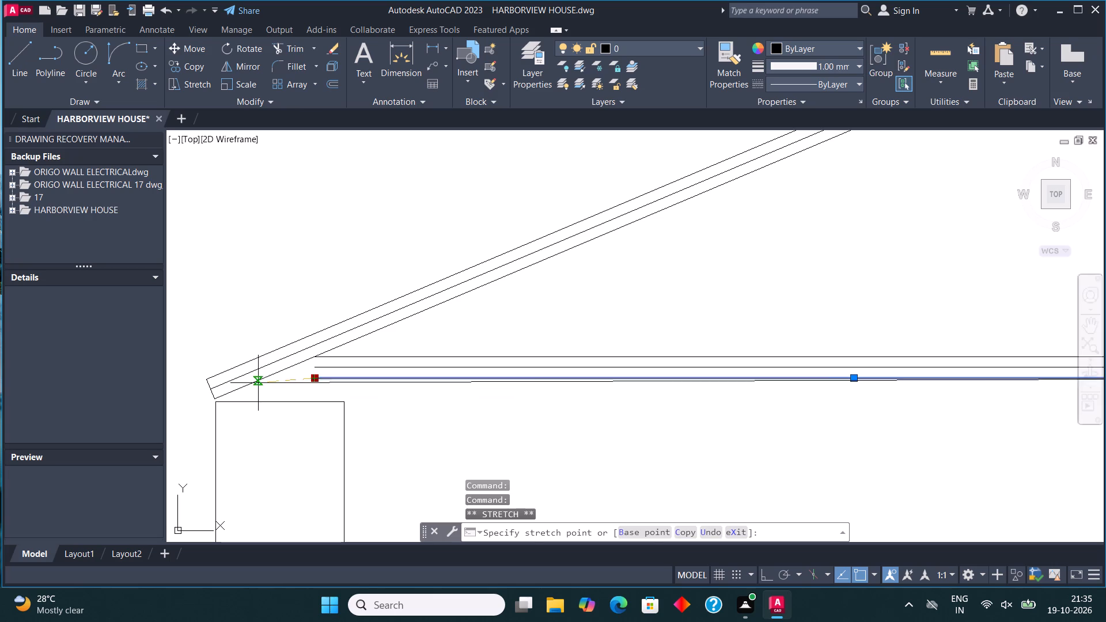
pyautogui.scroll(1, 247, 378)
pyautogui.scroll(-1, 225, 377)
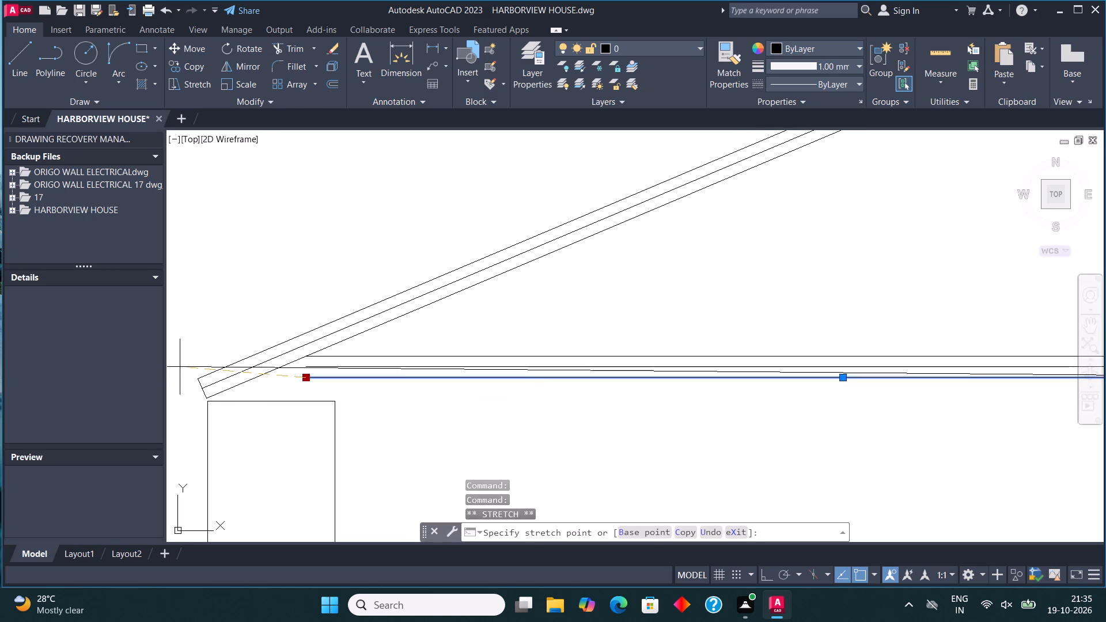
pyautogui.press('F8')
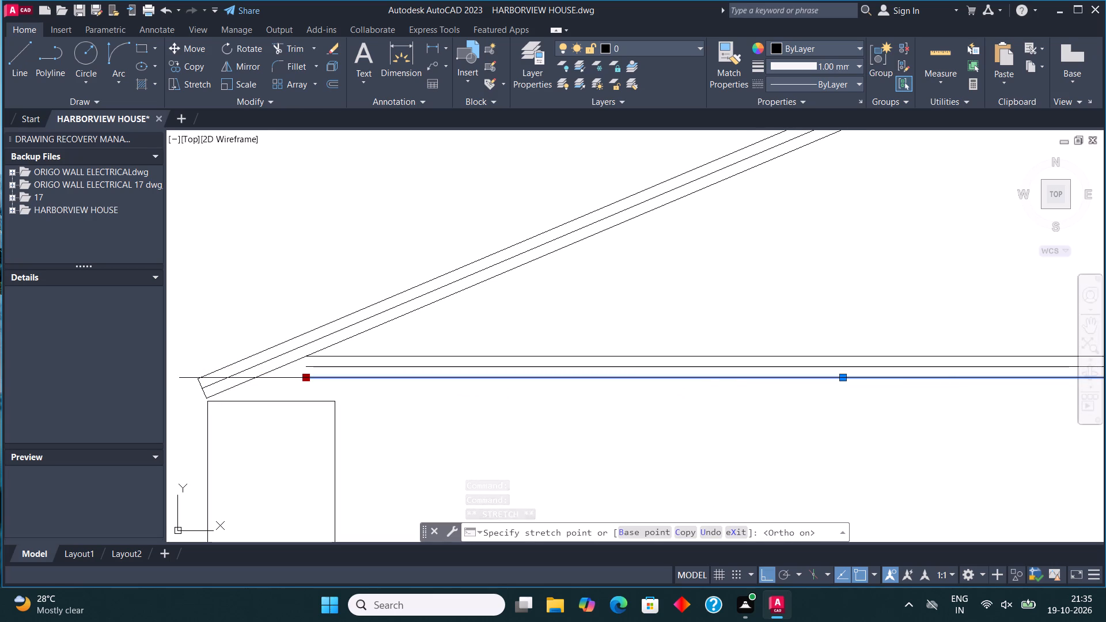
pyautogui.click(185, 373)
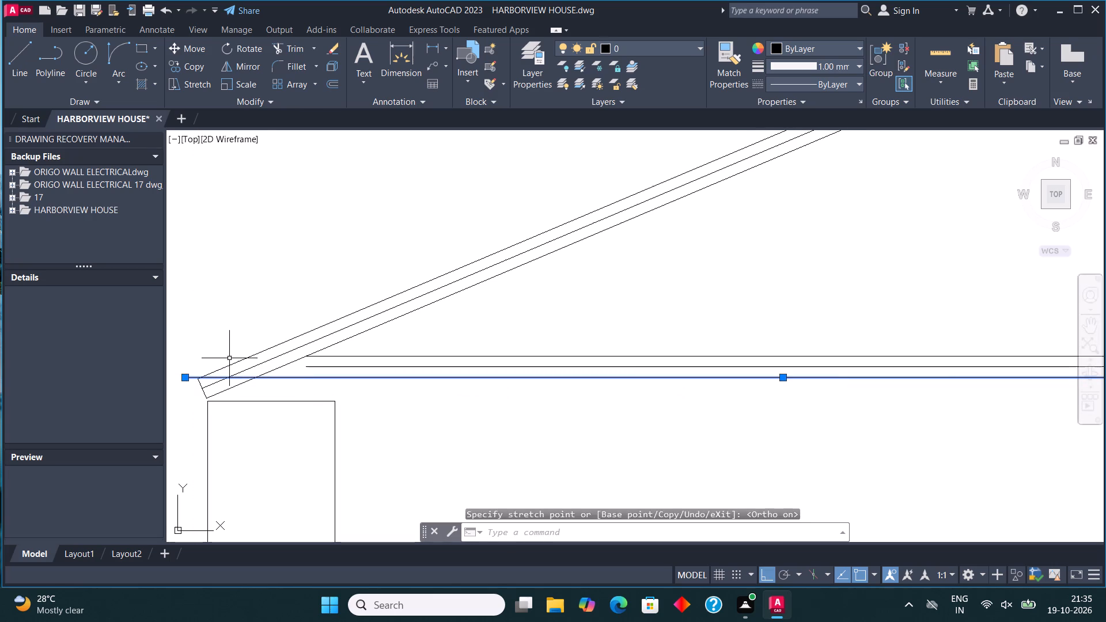
pyautogui.press('Escape')
pyautogui.click(313, 366)
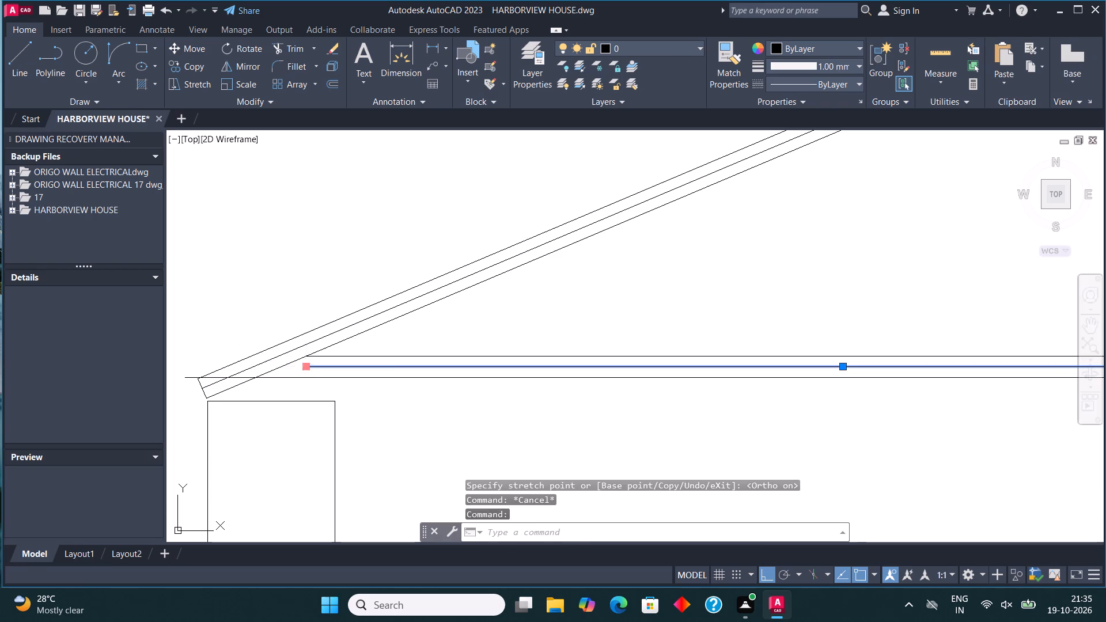
pyautogui.click(303, 369)
pyautogui.click(191, 362)
pyautogui.press('Escape')
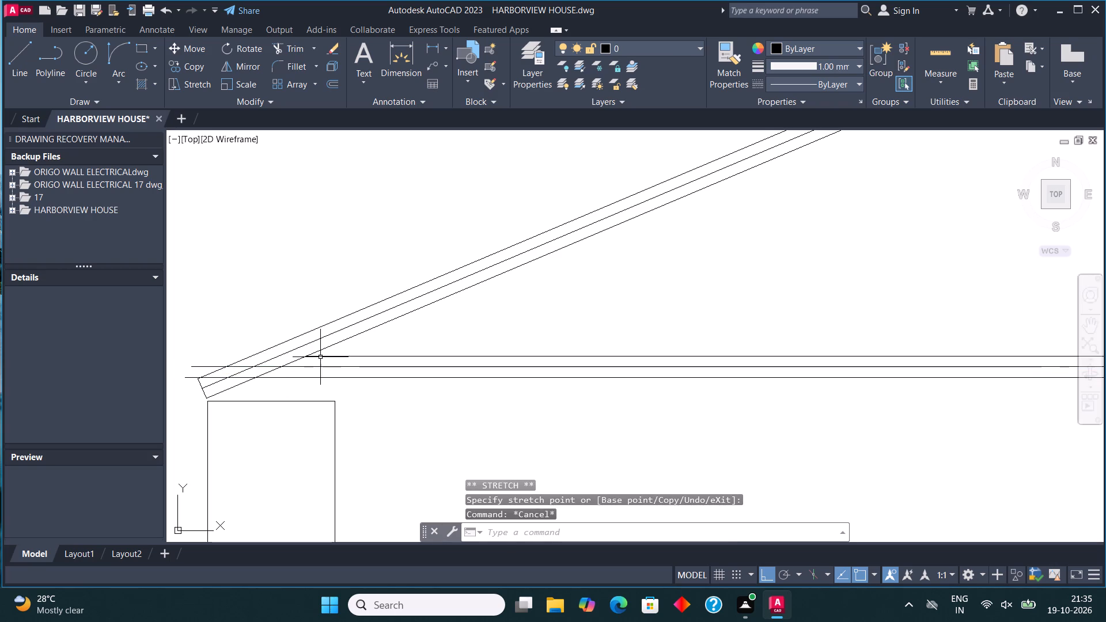
# Trim the two extended horizontal lines back to the underside of the left sloped roof.
pyautogui.click(288, 52)
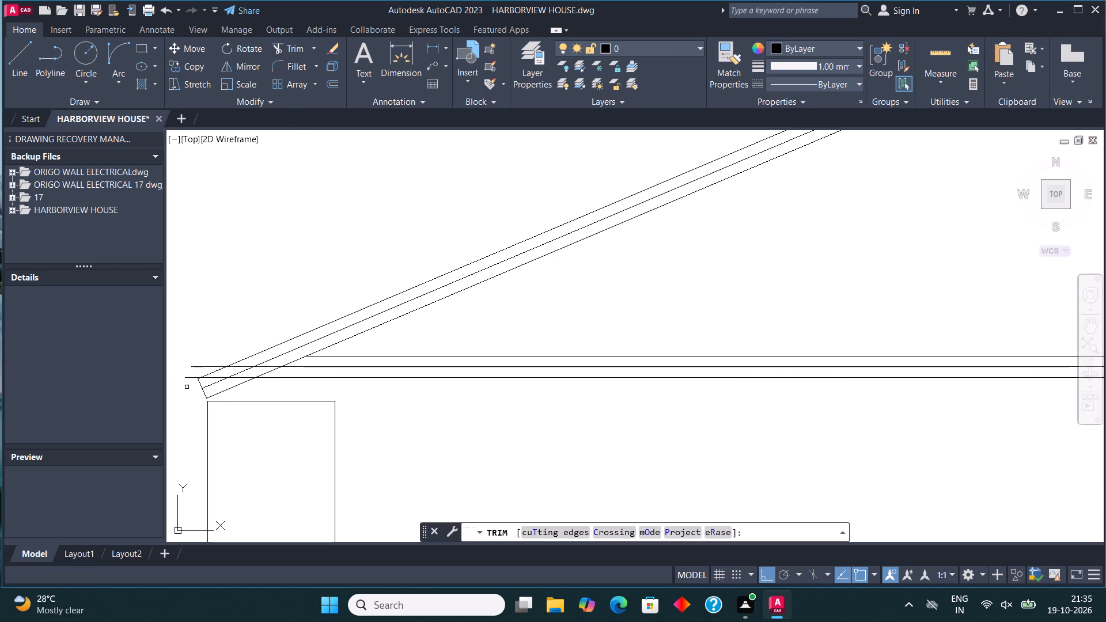
pyautogui.moveTo(184, 385); pyautogui.dragTo(224, 322)
pyautogui.scroll(1, 217, 374)
pyautogui.click(209, 380)
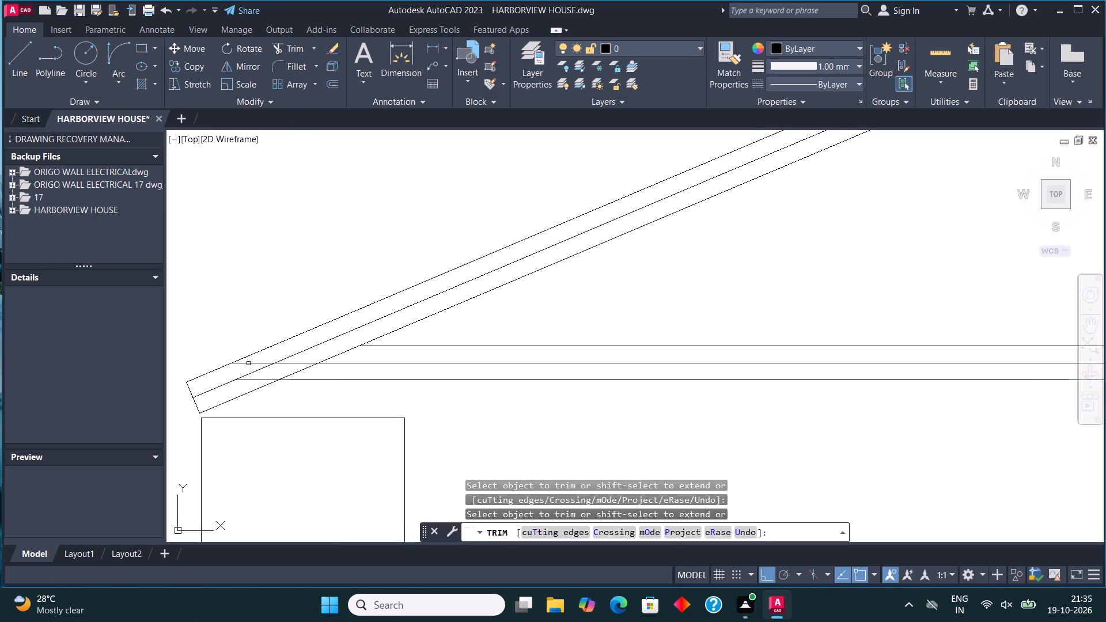
pyautogui.click(249, 362)
pyautogui.click(248, 387)
pyautogui.click(306, 352)
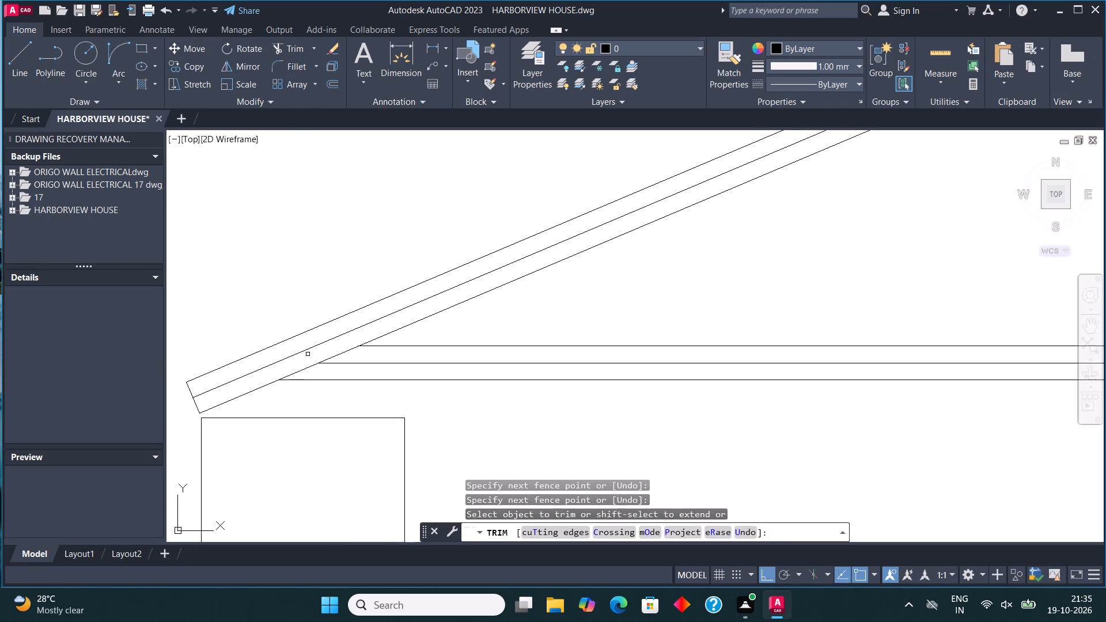
pyautogui.scroll(-4, 263, 399)
pyautogui.scroll(-3, 315, 347)
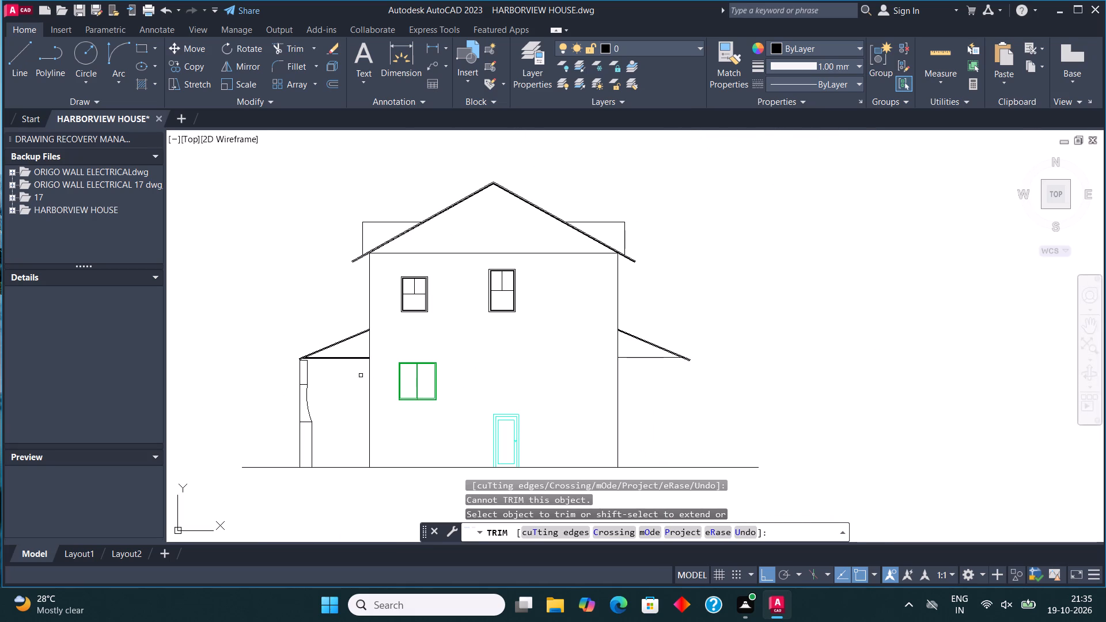
pyautogui.press('Escape')
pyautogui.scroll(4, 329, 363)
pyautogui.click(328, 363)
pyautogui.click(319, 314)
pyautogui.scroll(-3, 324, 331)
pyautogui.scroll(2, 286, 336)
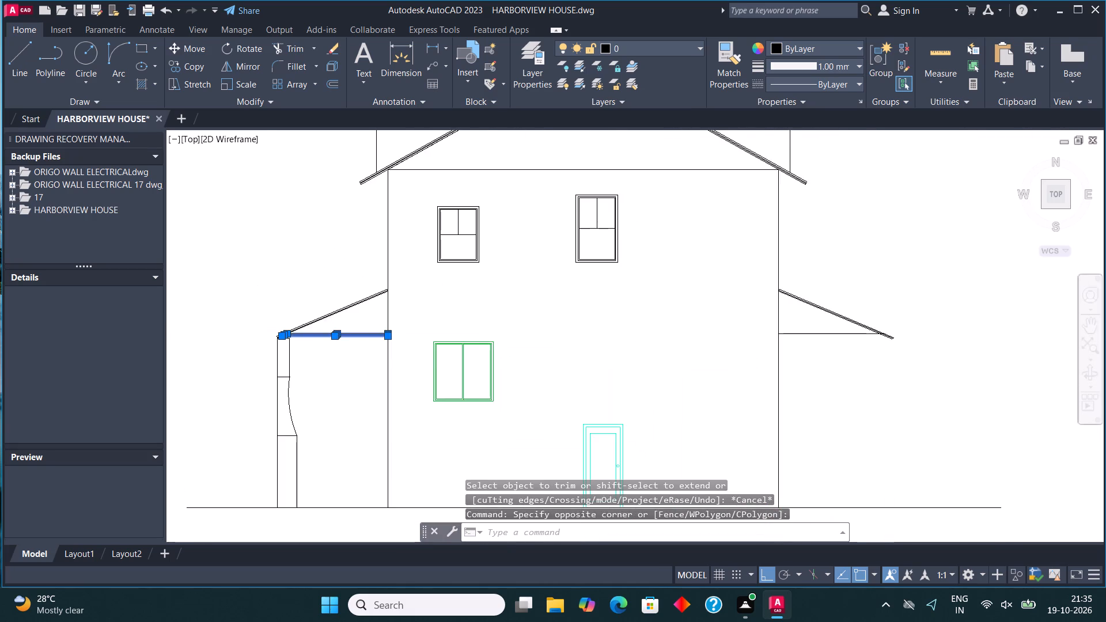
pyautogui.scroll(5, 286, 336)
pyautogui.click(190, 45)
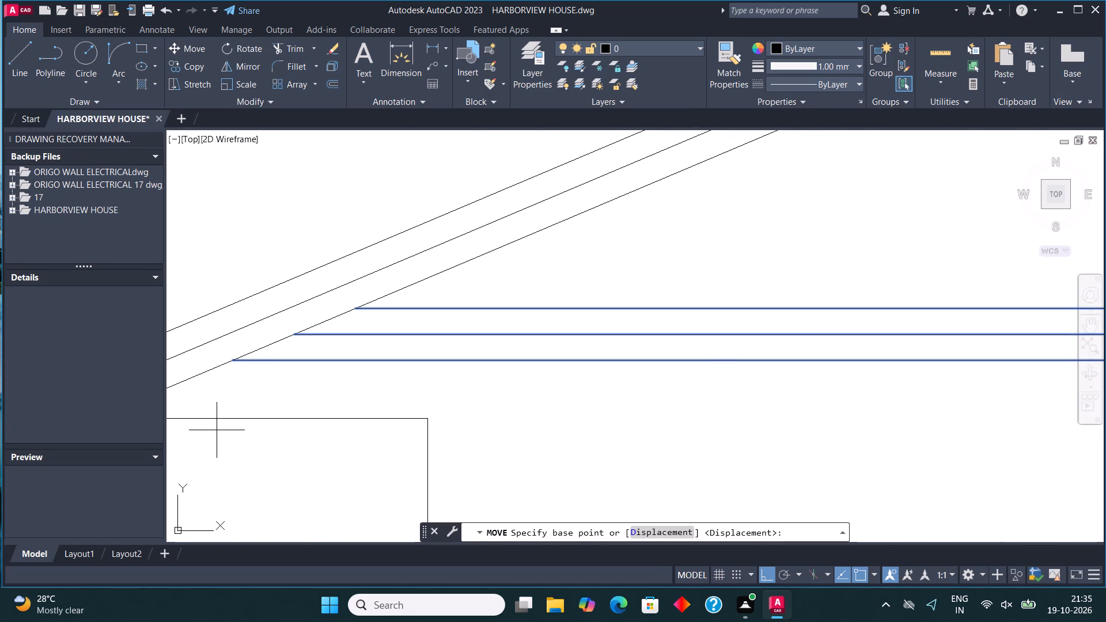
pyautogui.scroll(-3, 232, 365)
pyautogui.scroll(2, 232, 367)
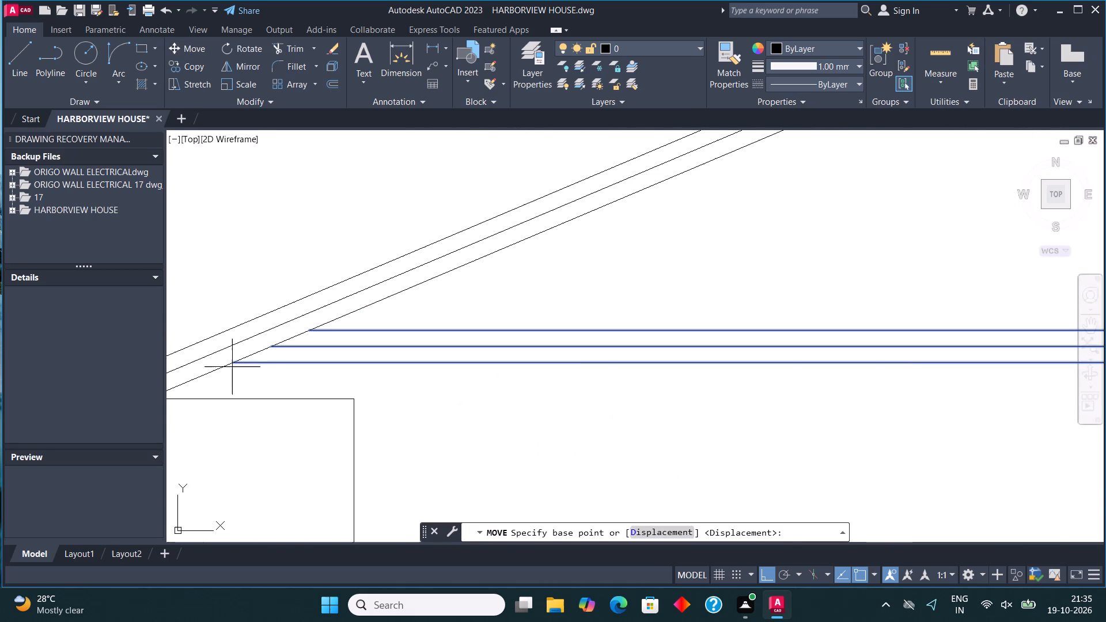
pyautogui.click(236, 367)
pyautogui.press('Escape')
# Offset the horizontal line under the right roof downward twice at 1" spacing.
pyautogui.scroll(-6, 211, 384)
pyautogui.scroll(-3, 294, 368)
pyautogui.scroll(2, 478, 388)
pyautogui.scroll(3, 320, 337)
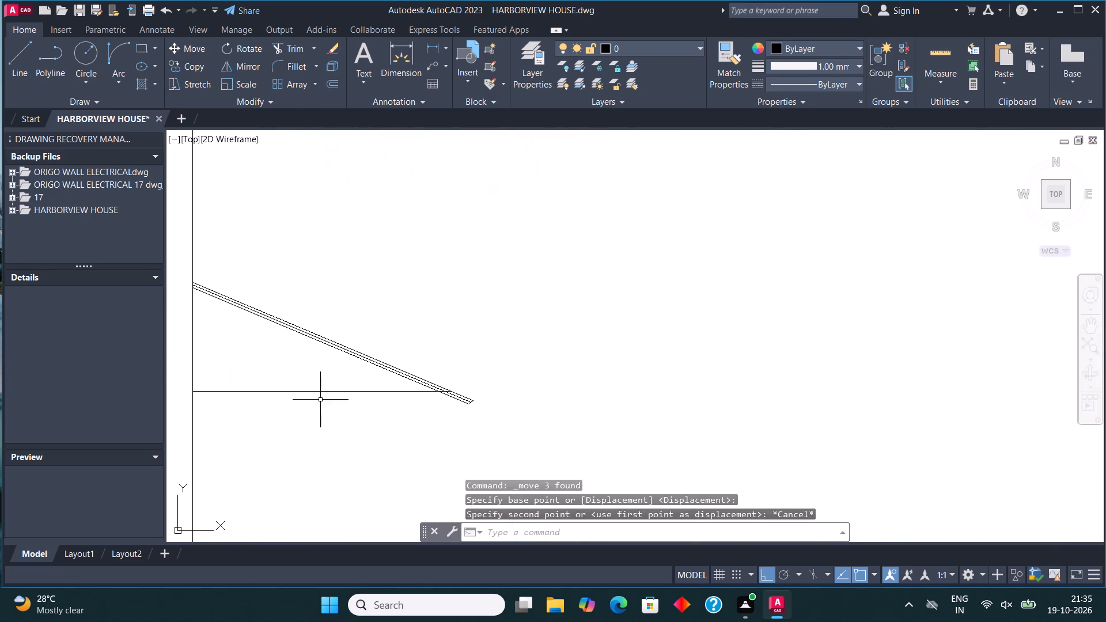
pyautogui.click(322, 433)
pyautogui.click(305, 384)
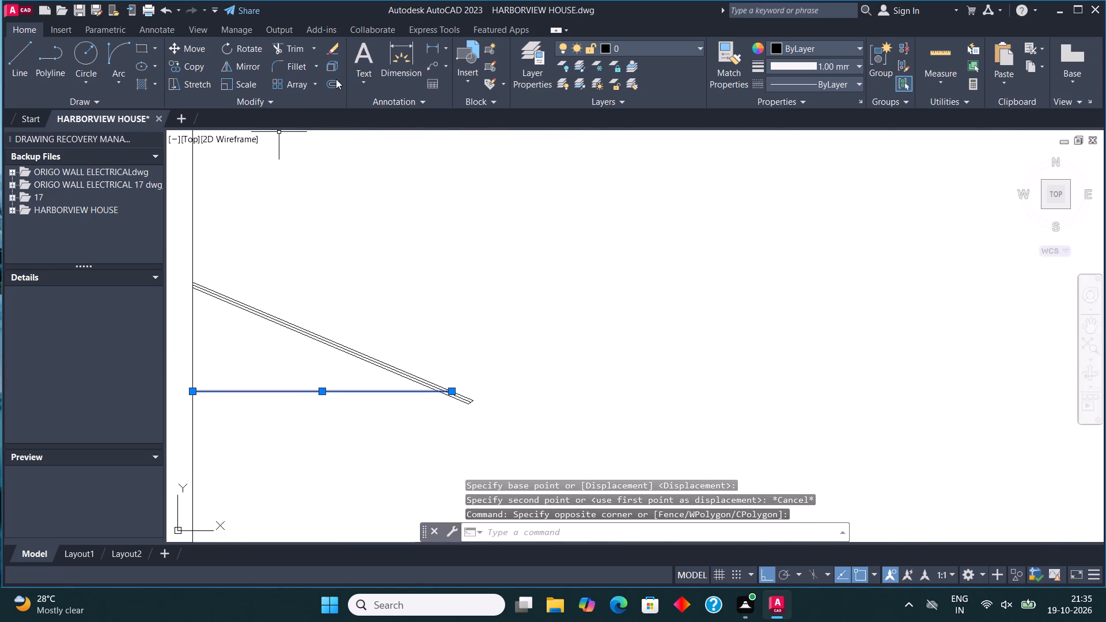
pyautogui.click(336, 79)
pyautogui.click(292, 390)
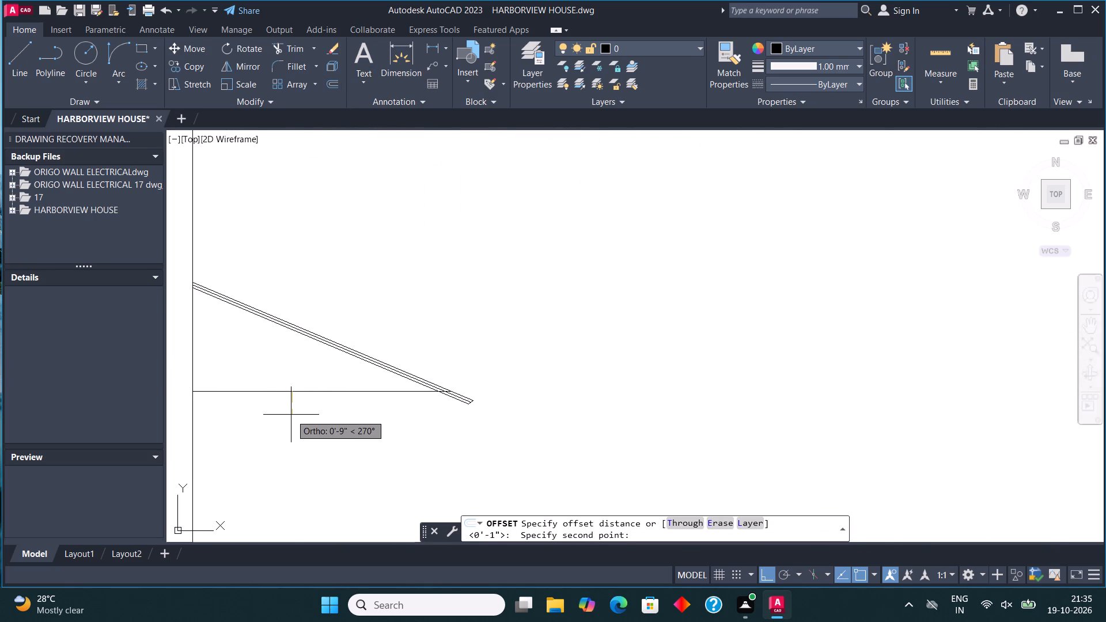
pyautogui.write('1"')
pyautogui.press('Return')
pyautogui.click(264, 431)
pyautogui.scroll(3, 273, 394)
pyautogui.click(269, 397)
pyautogui.click(280, 453)
pyautogui.scroll(-3, 312, 426)
pyautogui.scroll(3, 541, 428)
# Trim the outer ends of the three horizontal lines under the right roof back to the underside of its slope.
pyautogui.click(298, 45)
pyautogui.scroll(2, 410, 377)
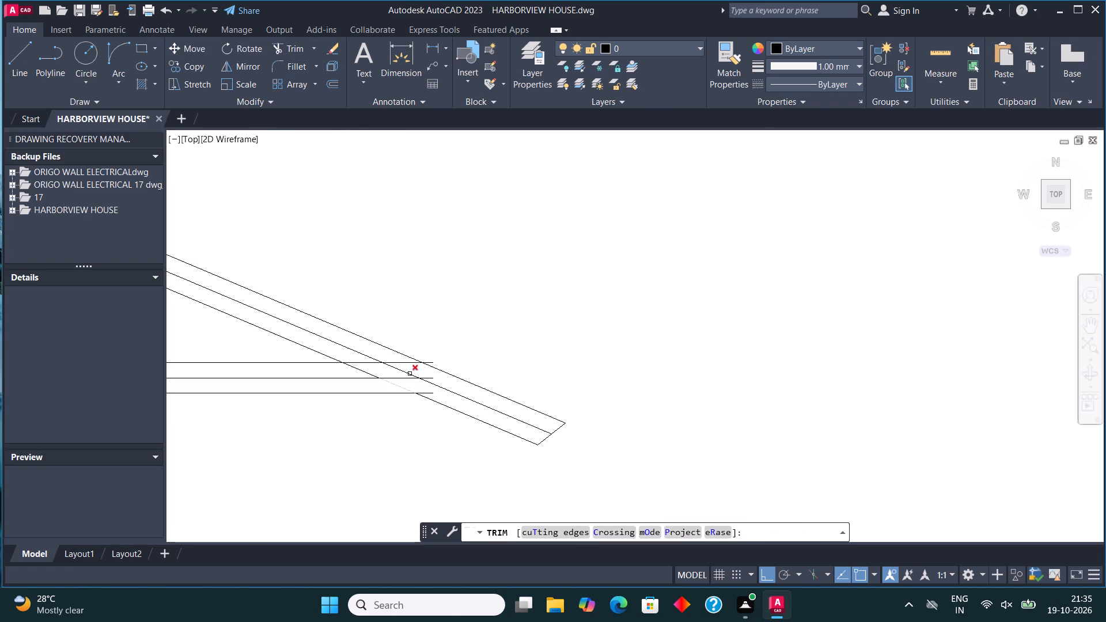
pyautogui.scroll(1, 410, 374)
pyautogui.click(409, 343)
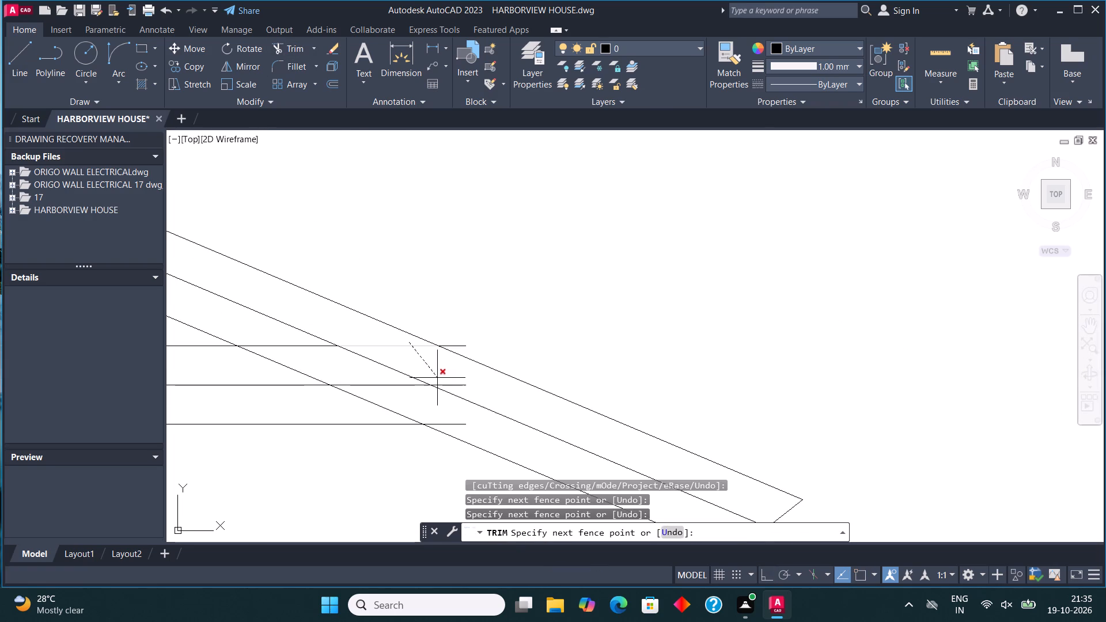
pyautogui.click(477, 395)
pyautogui.click(291, 339)
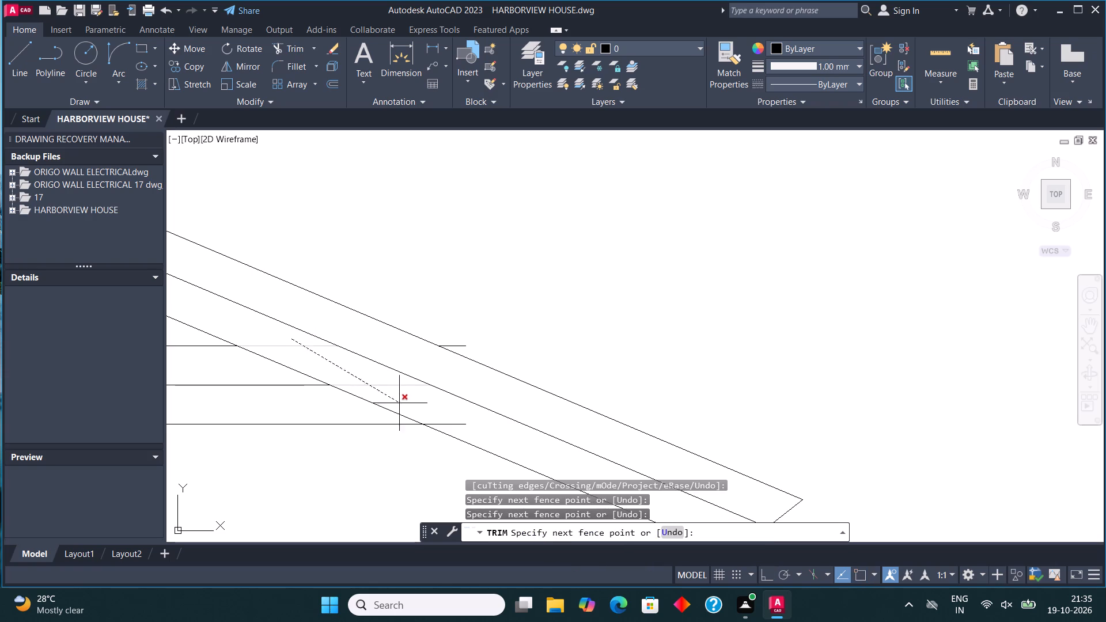
pyautogui.click(472, 433)
pyautogui.click(454, 345)
pyautogui.scroll(-2, 539, 330)
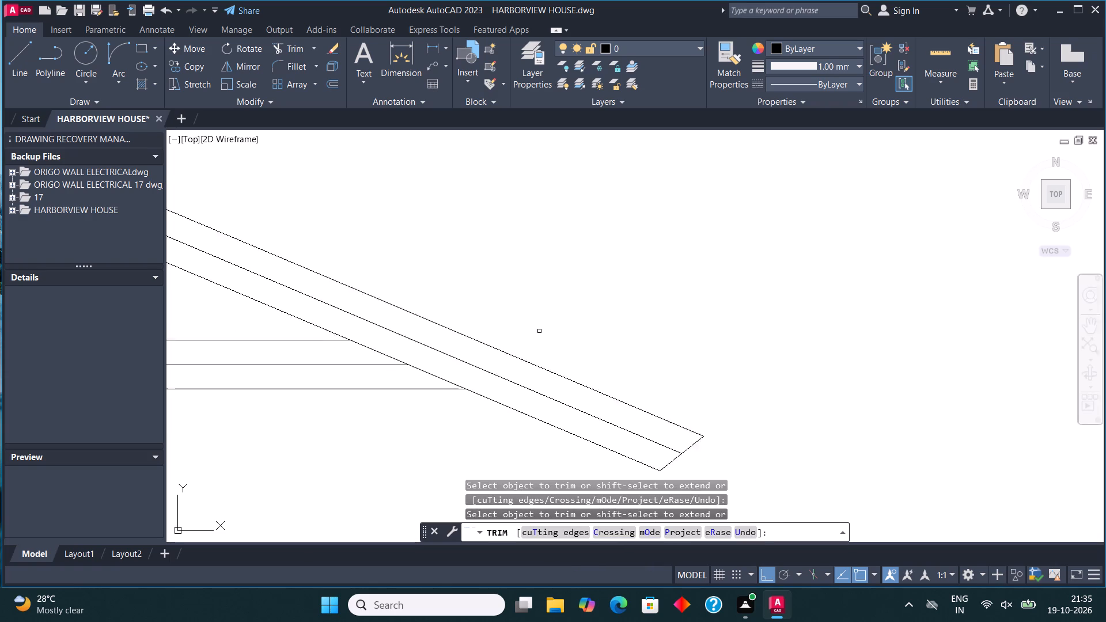
pyautogui.scroll(-9, 539, 331)
pyautogui.scroll(4, 406, 337)
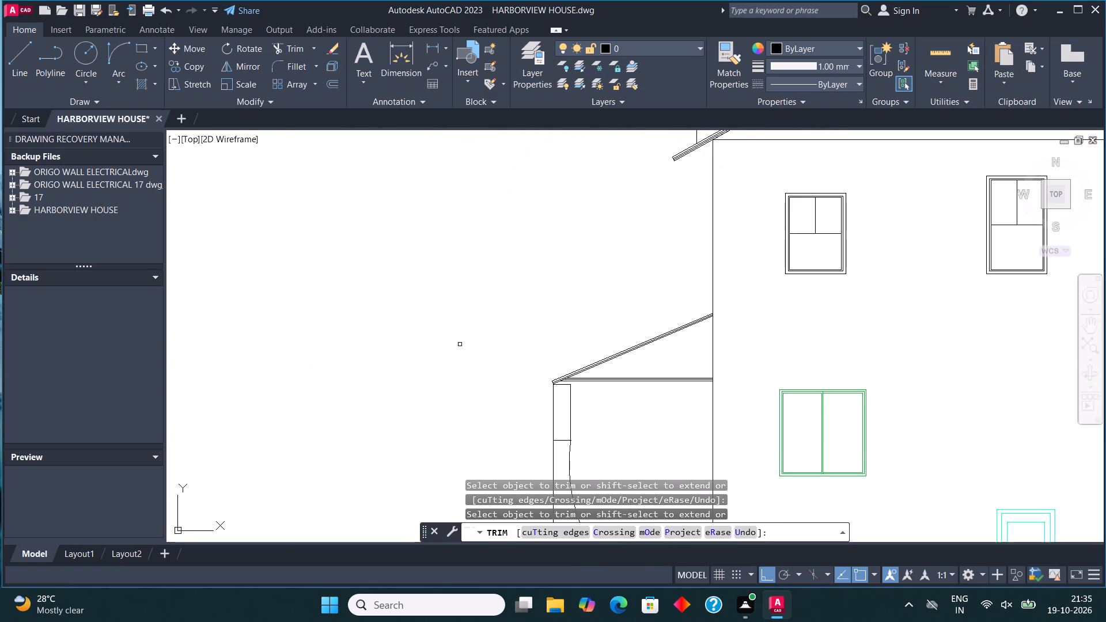
pyautogui.scroll(5, 570, 377)
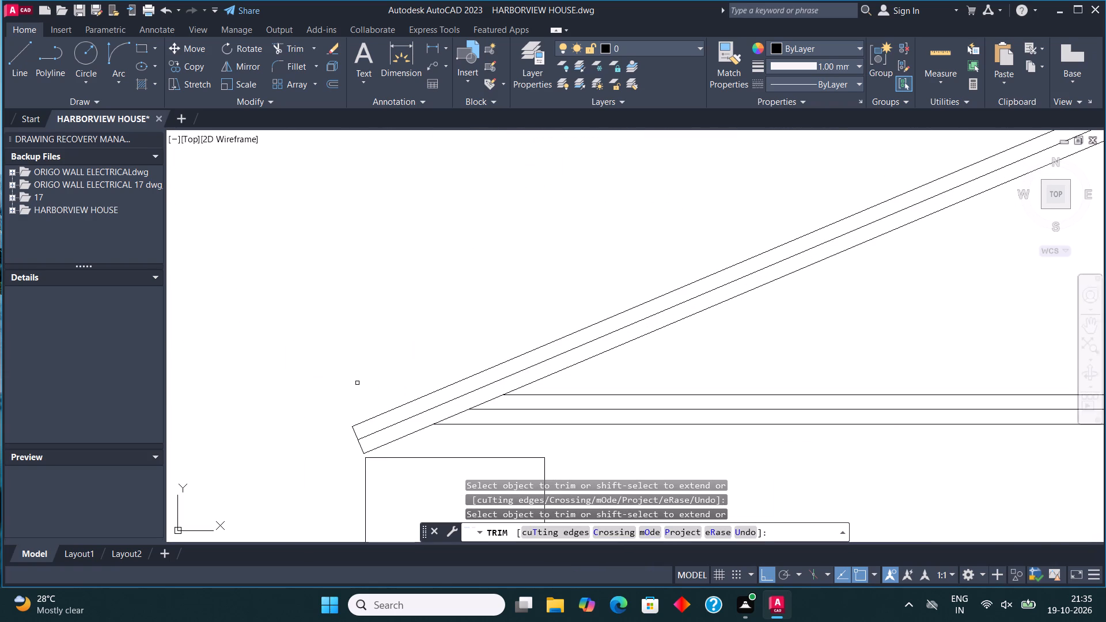
pyautogui.press('Escape')
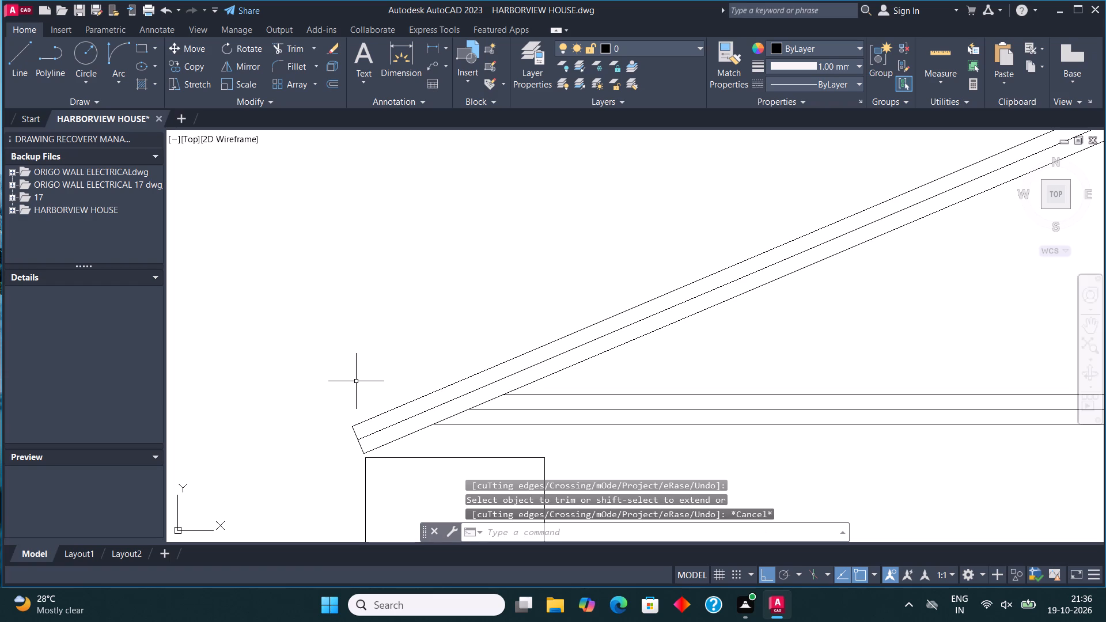
# Draw a vertical line from the outer end of the right roof's lowest horizontal line down to the ground line.
pyautogui.scroll(-5, 357, 380)
pyautogui.scroll(-2, 434, 377)
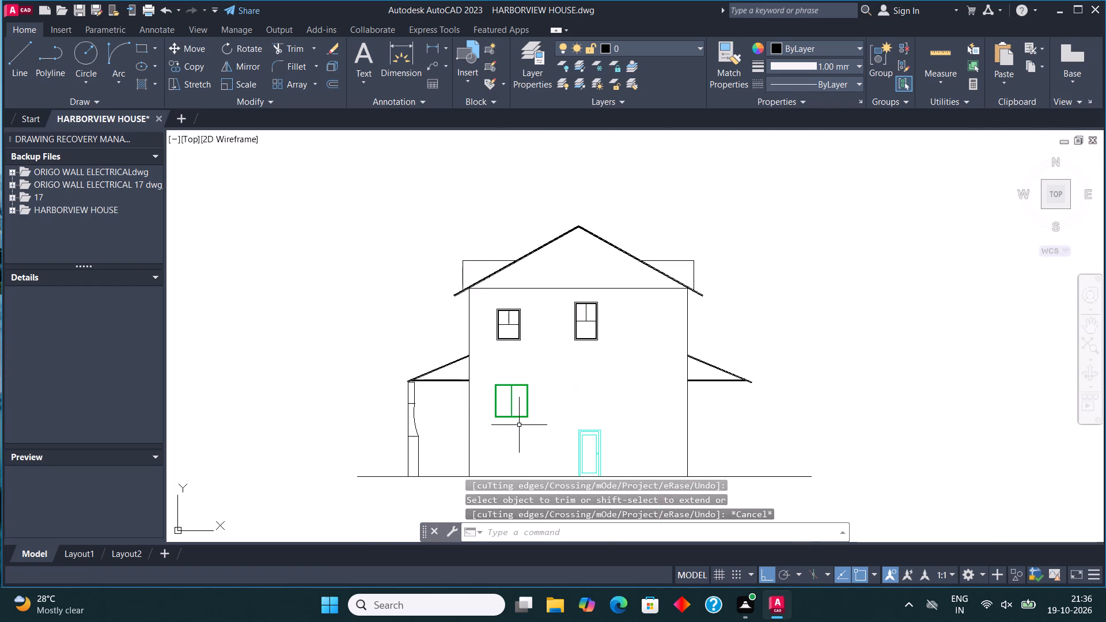
pyautogui.moveTo(518, 422); pyautogui.dragTo(460, 391, button='middle')
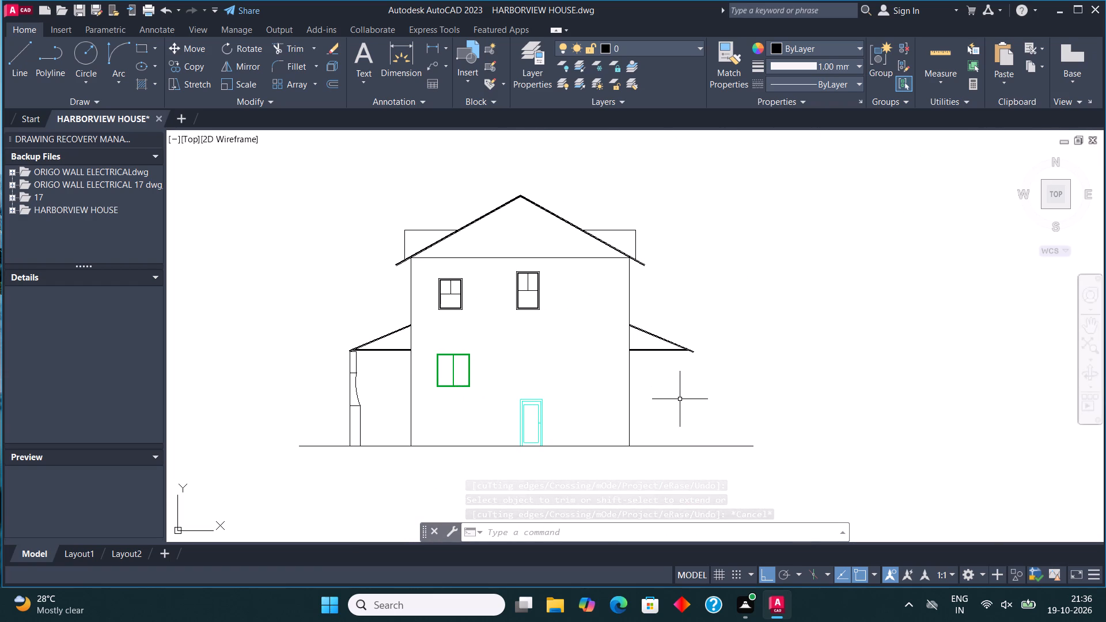
pyautogui.moveTo(674, 396); pyautogui.dragTo(621, 364, button='middle')
pyautogui.scroll(2, 621, 363)
pyautogui.click(32, 58)
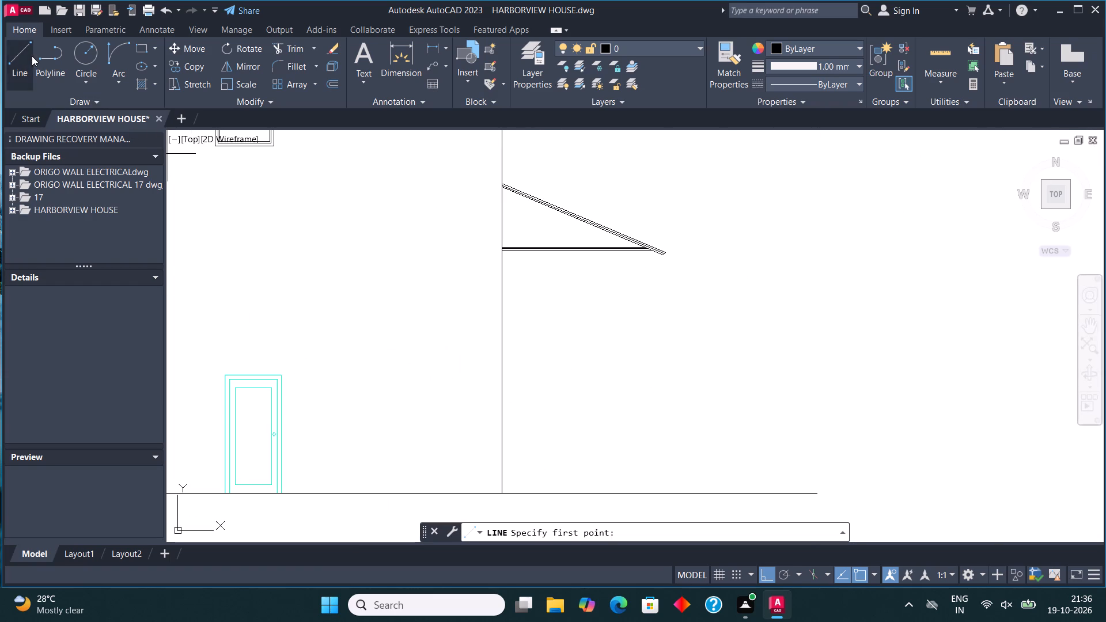
pyautogui.scroll(2, 651, 256)
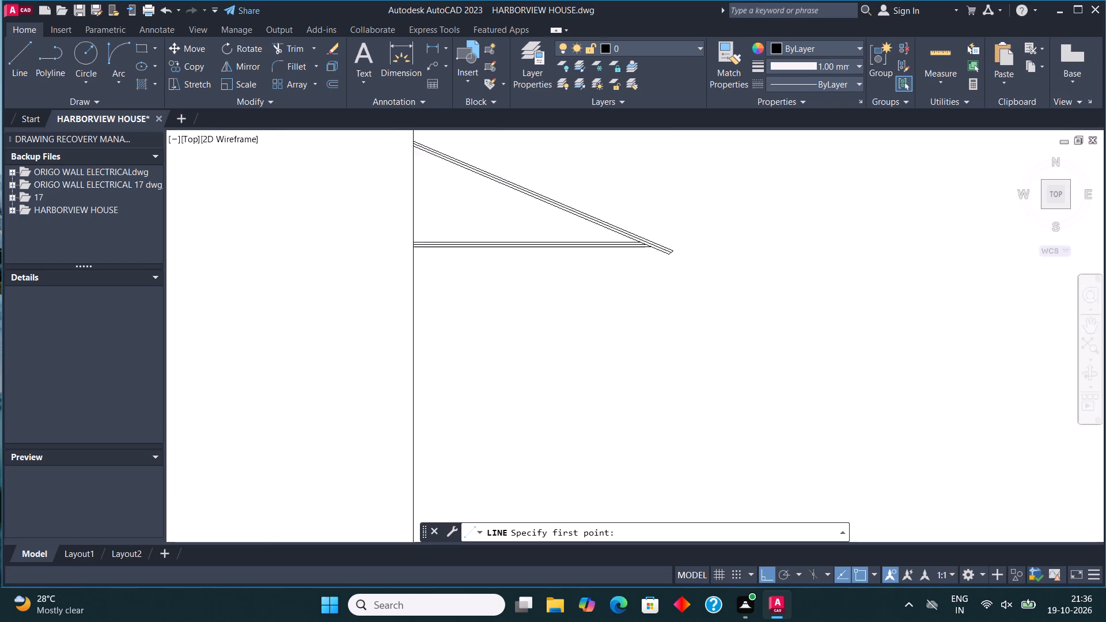
pyautogui.click(647, 238)
pyautogui.scroll(-2, 645, 339)
pyautogui.scroll(-2, 650, 504)
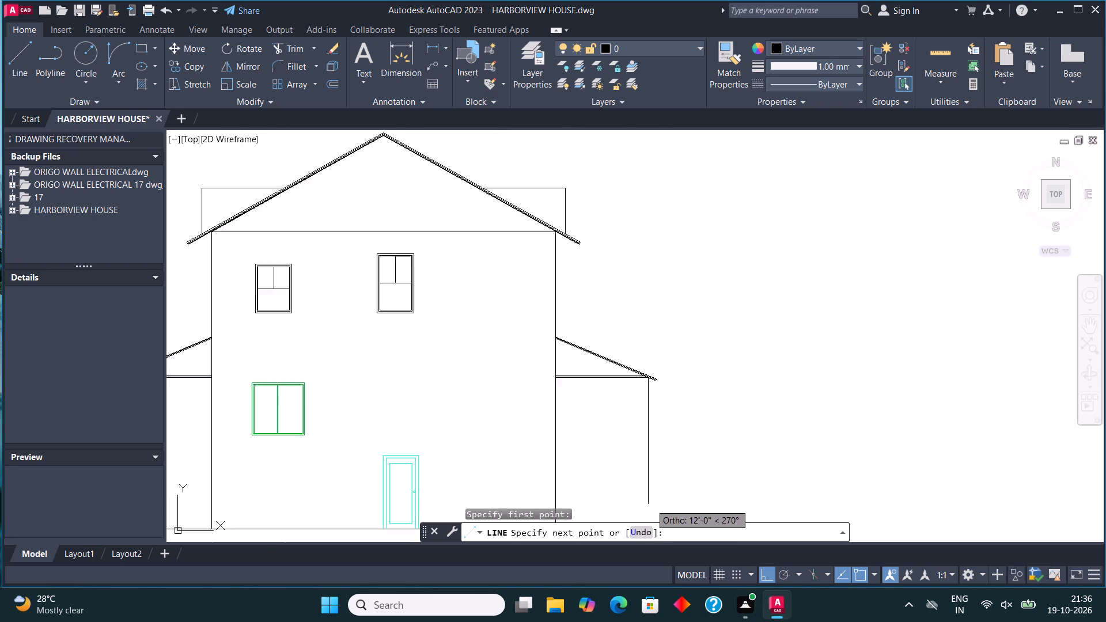
pyautogui.scroll(4, 651, 526)
pyautogui.scroll(-4, 655, 501)
pyautogui.scroll(7, 653, 484)
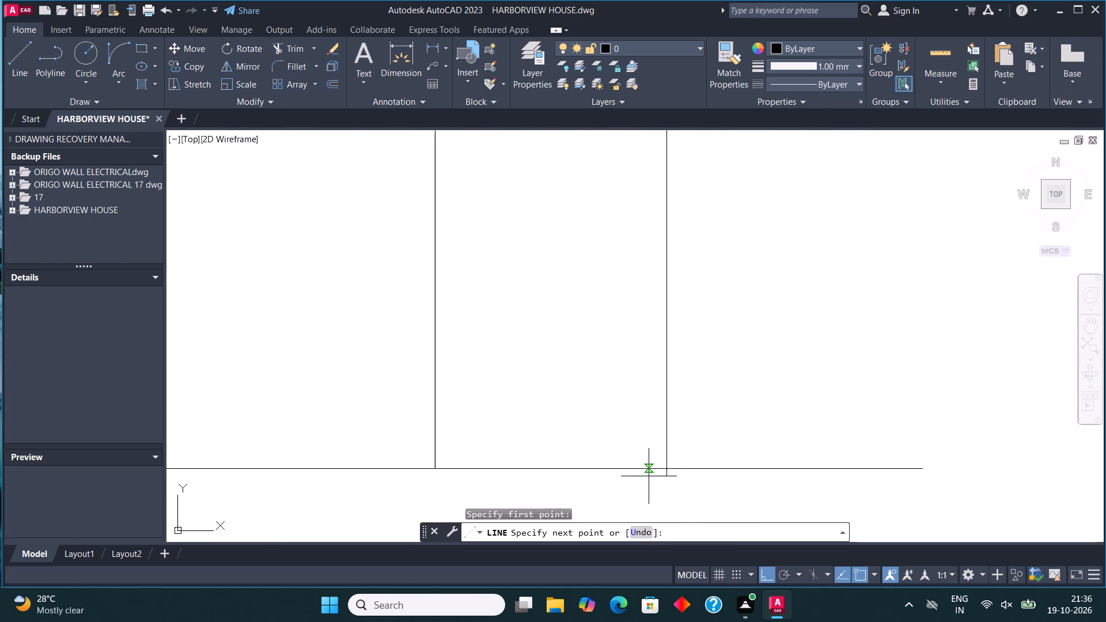
pyautogui.click(669, 465)
pyautogui.scroll(-2, 637, 514)
pyautogui.press('Escape')
# Offset the vertical line under the right roof twice toward the house wall at 1" spacing.
pyautogui.click(647, 447)
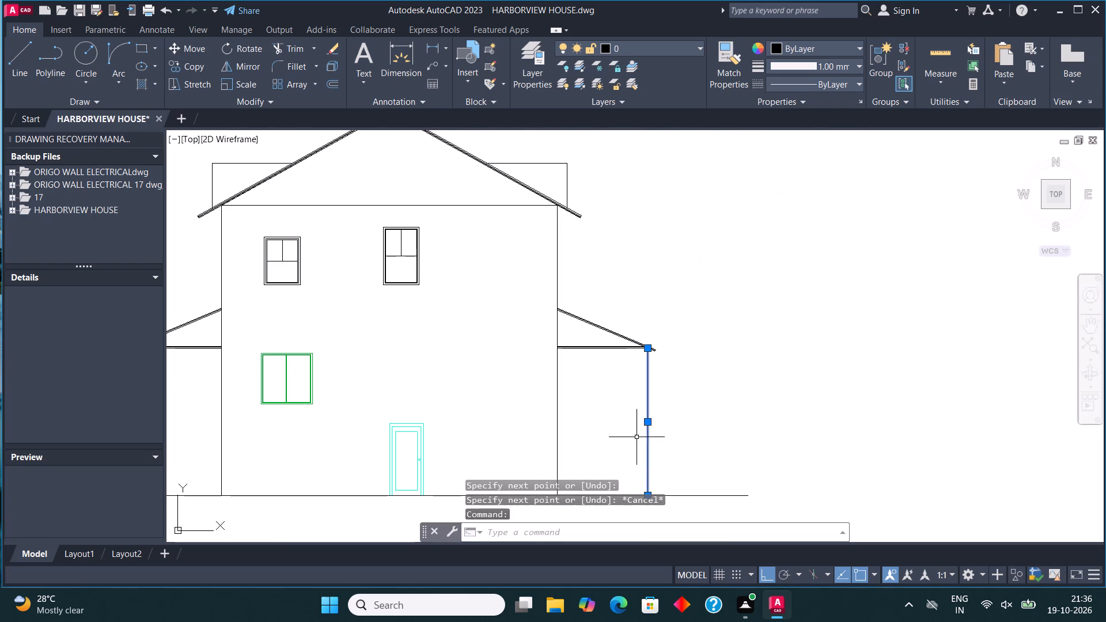
pyautogui.click(328, 85)
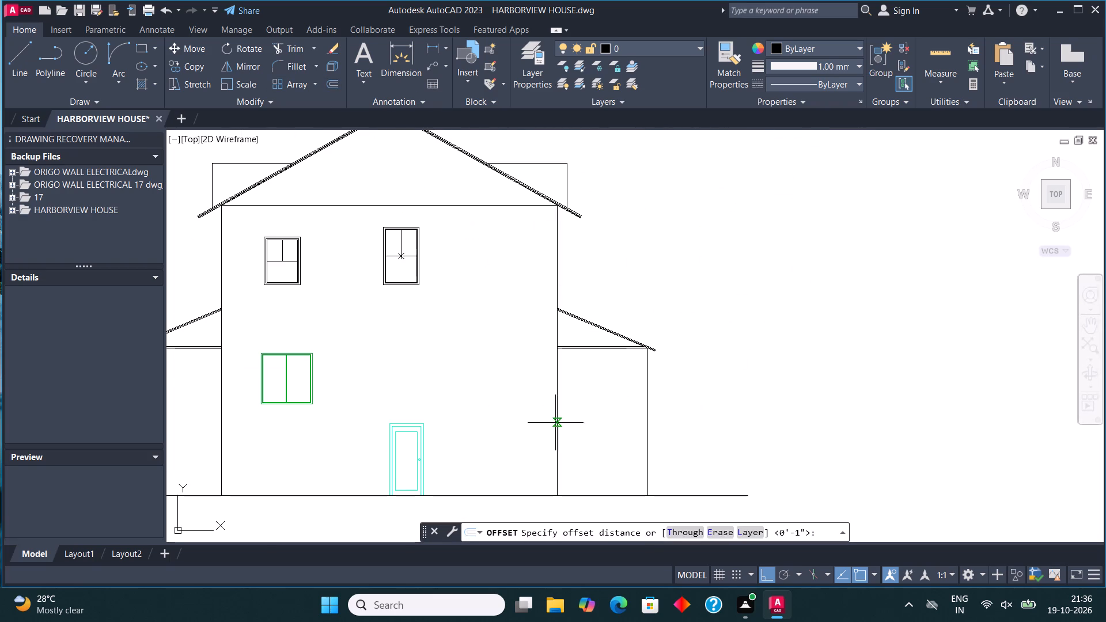
pyautogui.click(648, 424)
pyautogui.write('1"')
pyautogui.press('Return')
pyautogui.click(575, 382)
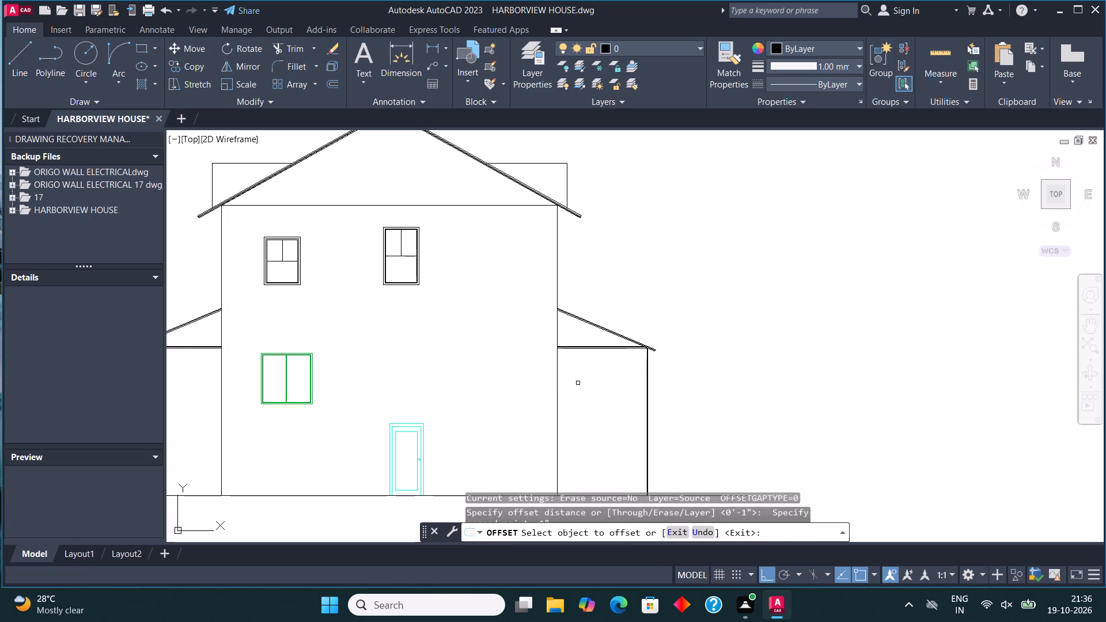
pyautogui.scroll(3, 636, 410)
pyautogui.click(673, 413)
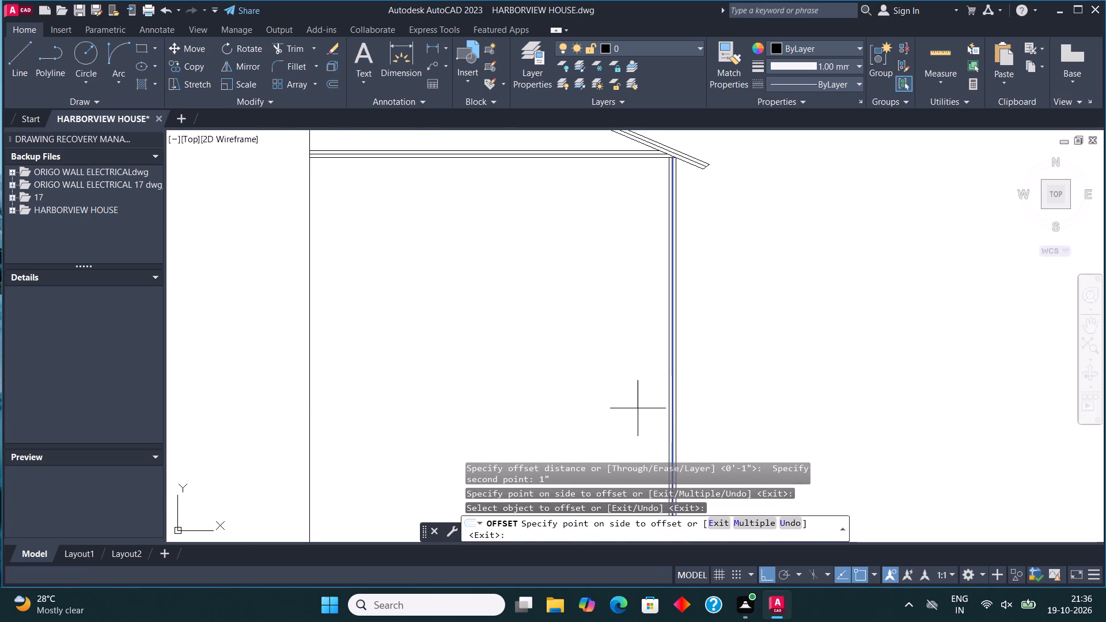
pyautogui.click(636, 409)
pyautogui.press('Escape')
pyautogui.scroll(-3, 570, 477)
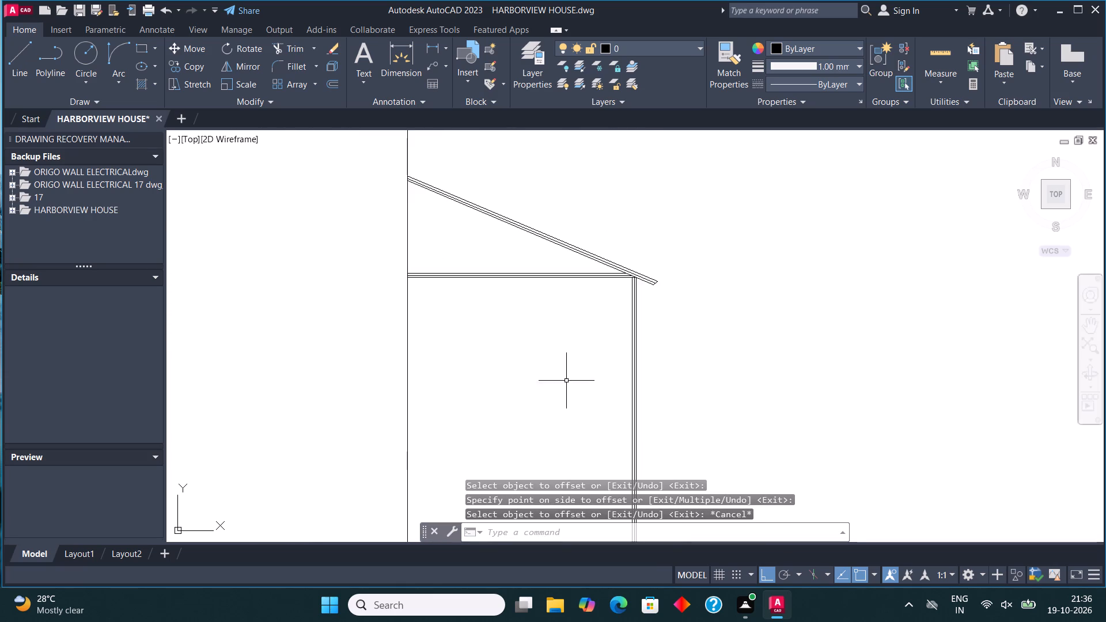
# Draw a vertical line upward from the slope of the right side roof to just below the main gable's eave level.
pyautogui.scroll(-4, 553, 422)
pyautogui.scroll(2, 547, 371)
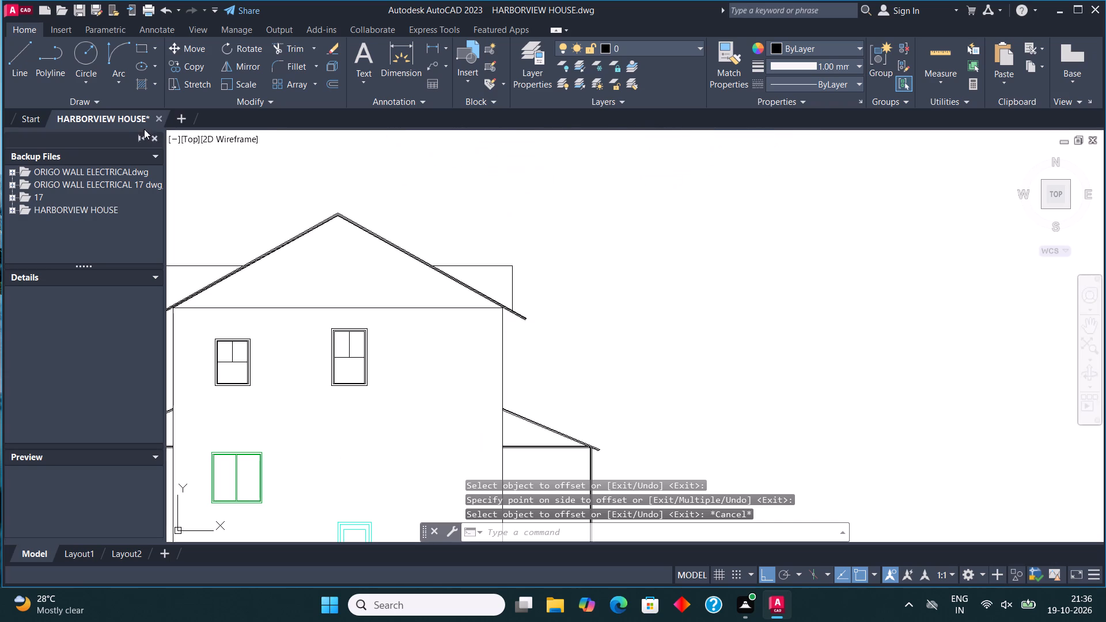
pyautogui.click(17, 66)
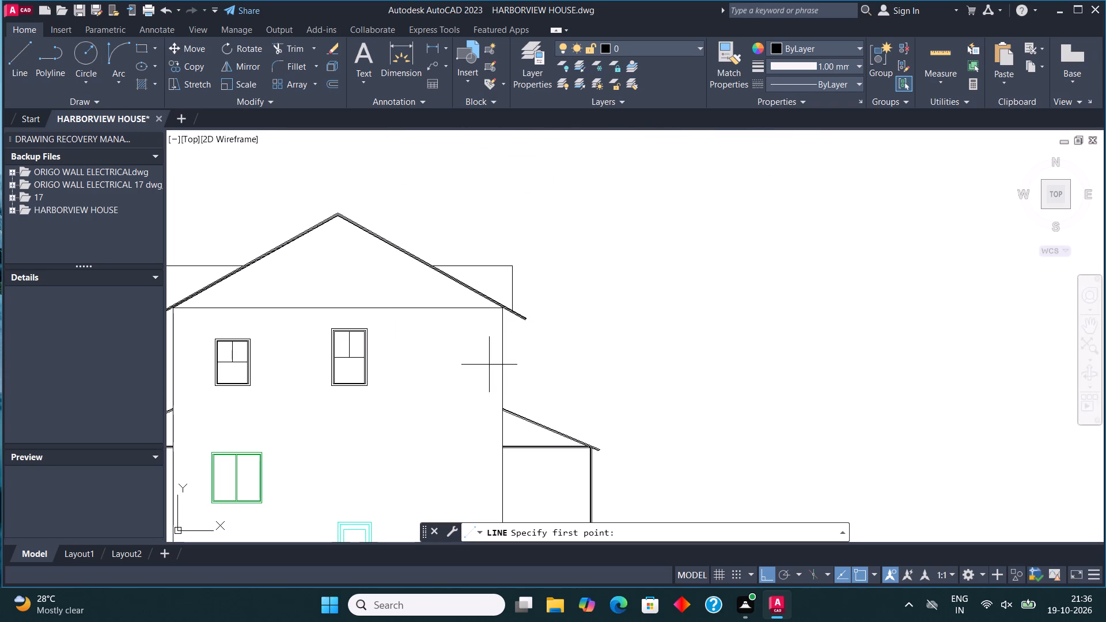
pyautogui.scroll(2, 547, 425)
pyautogui.click(543, 424)
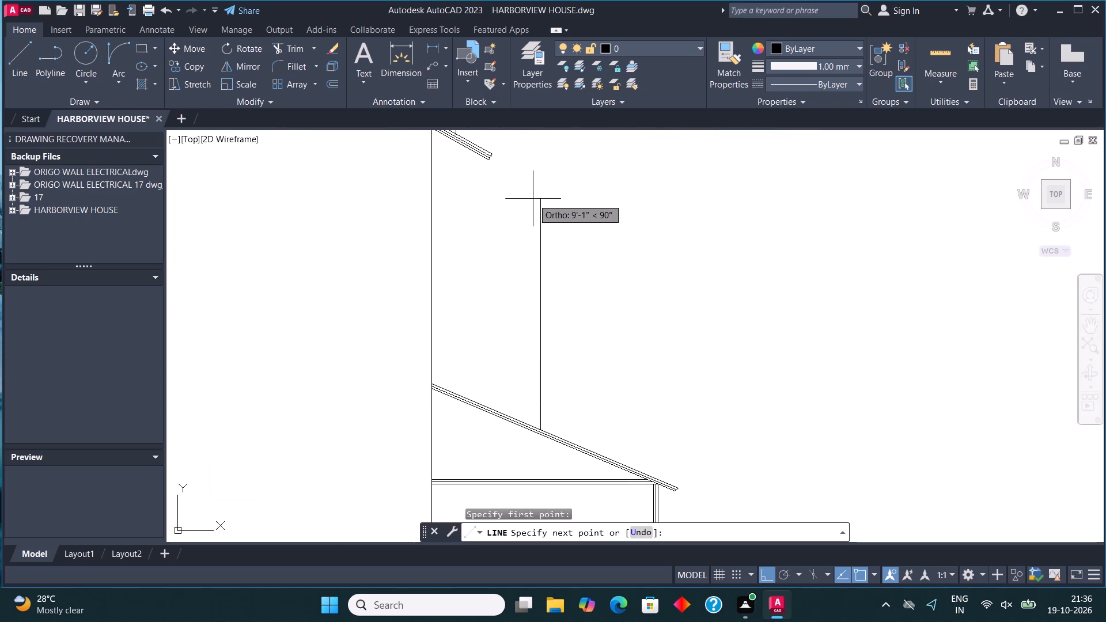
pyautogui.moveTo(531, 199); pyautogui.dragTo(537, 332, button='middle')
pyautogui.click(536, 302)
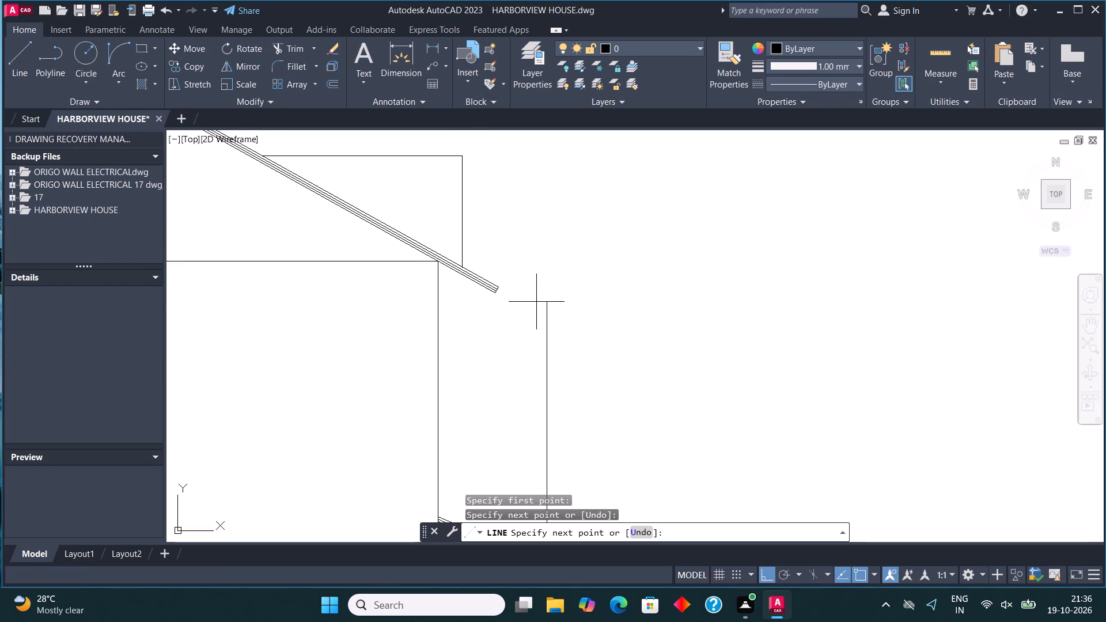
pyautogui.scroll(-1, 493, 374)
pyautogui.press('Escape')
pyautogui.scroll(-2, 501, 390)
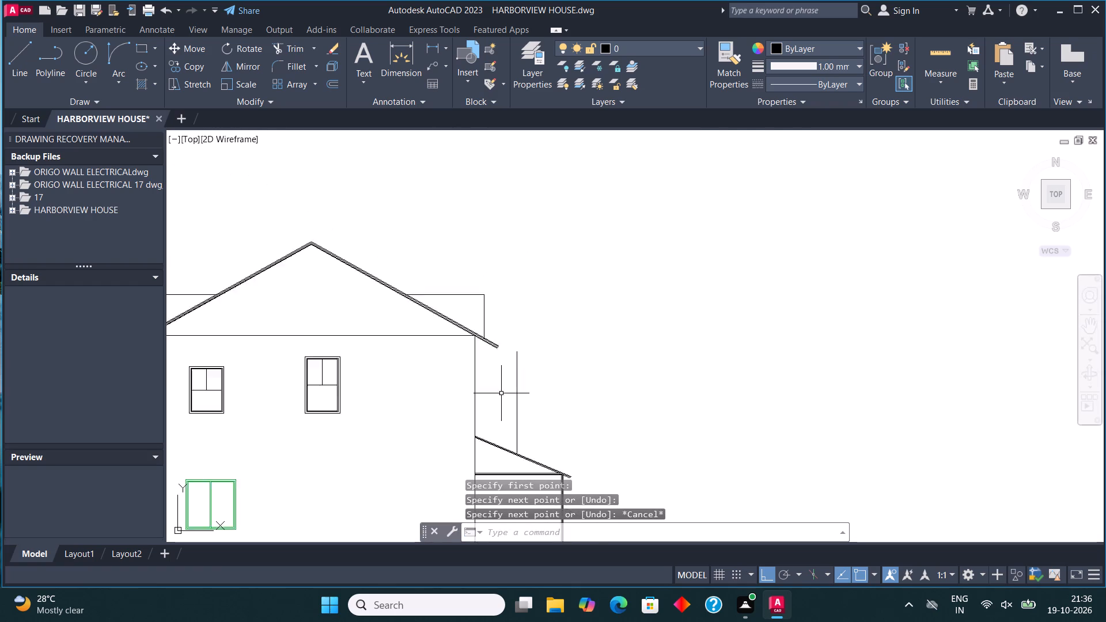
# Move the outer vertical line of the block behind the gable's right slope outward, past the new vertical line.
pyautogui.scroll(-3, 502, 407)
pyautogui.scroll(5, 509, 393)
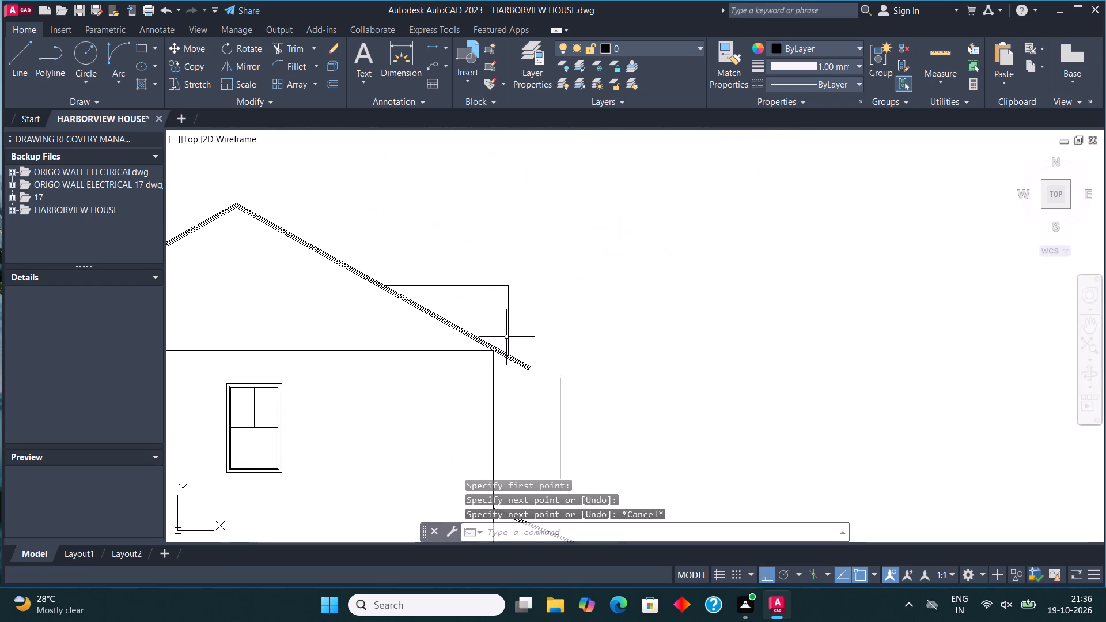
pyautogui.click(510, 323)
pyautogui.click(503, 320)
pyautogui.click(507, 319)
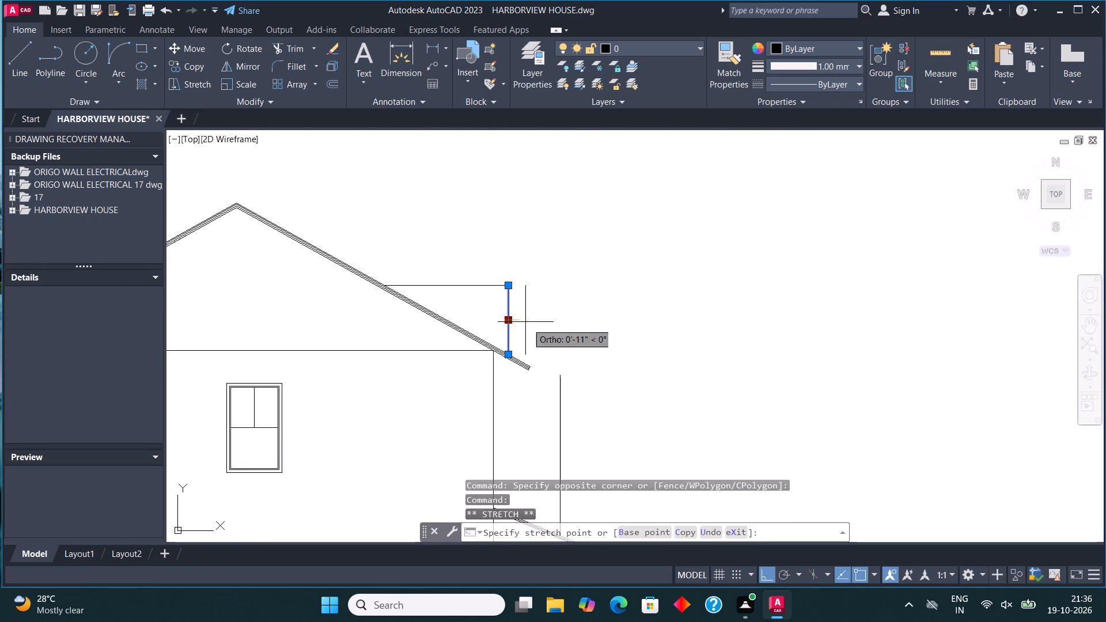
pyautogui.click(568, 328)
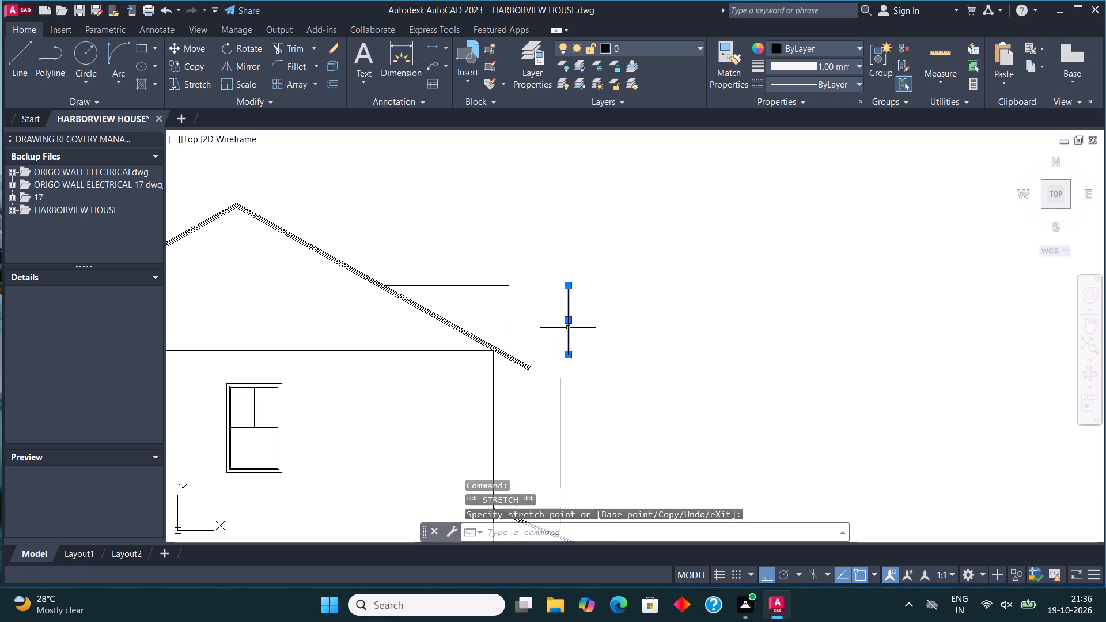
pyautogui.press('Escape')
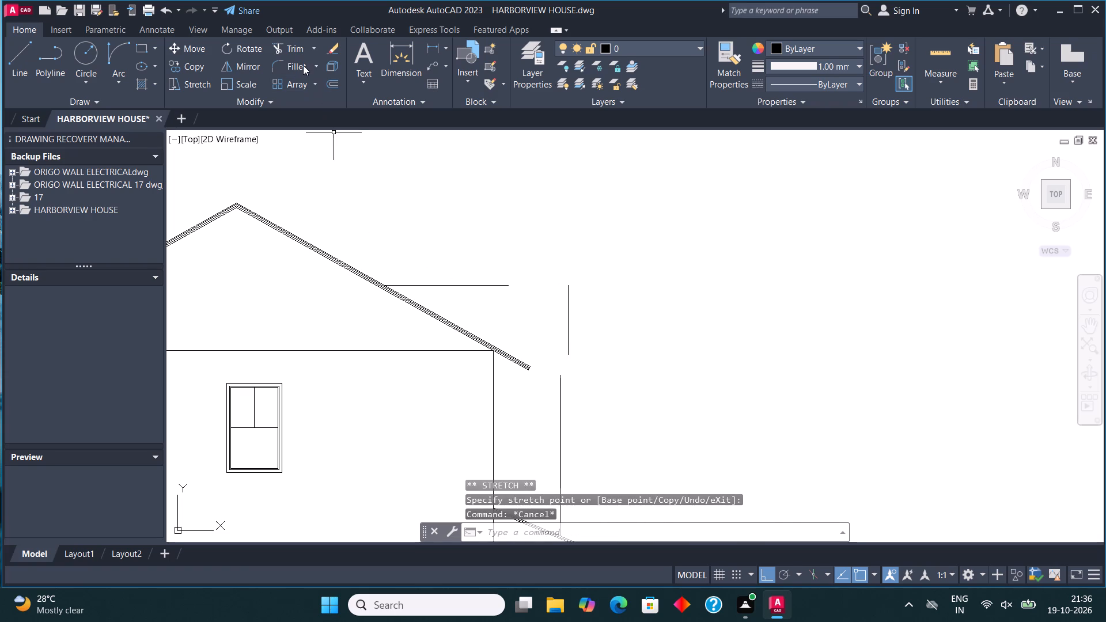
# Fillet the block's top line with the moved vertical line to close its upper right corner.
pyautogui.click(304, 65)
pyautogui.click(494, 285)
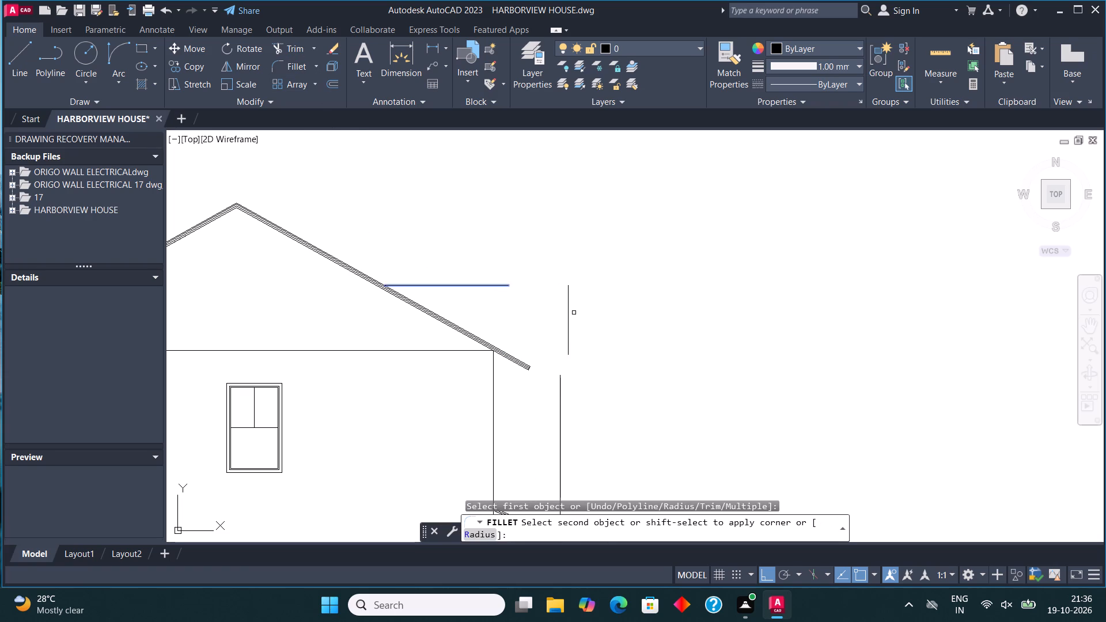
pyautogui.click(566, 310)
pyautogui.press('Escape')
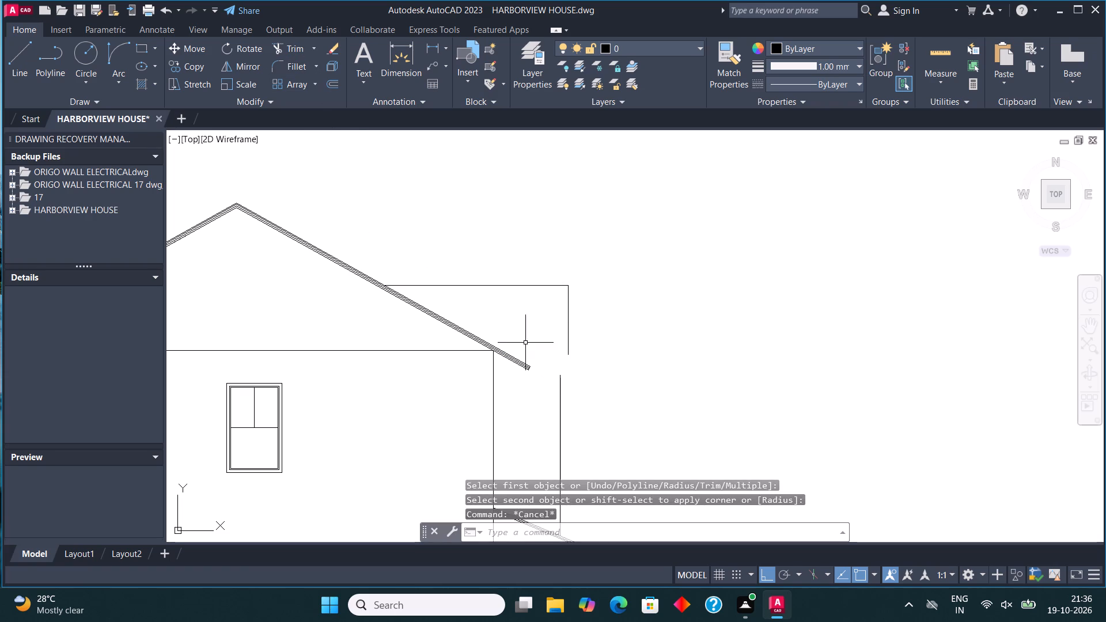
# Draw a horizontal bottom line from the lower end of the block's outer vertical line back across the main roof slope.
pyautogui.click(21, 65)
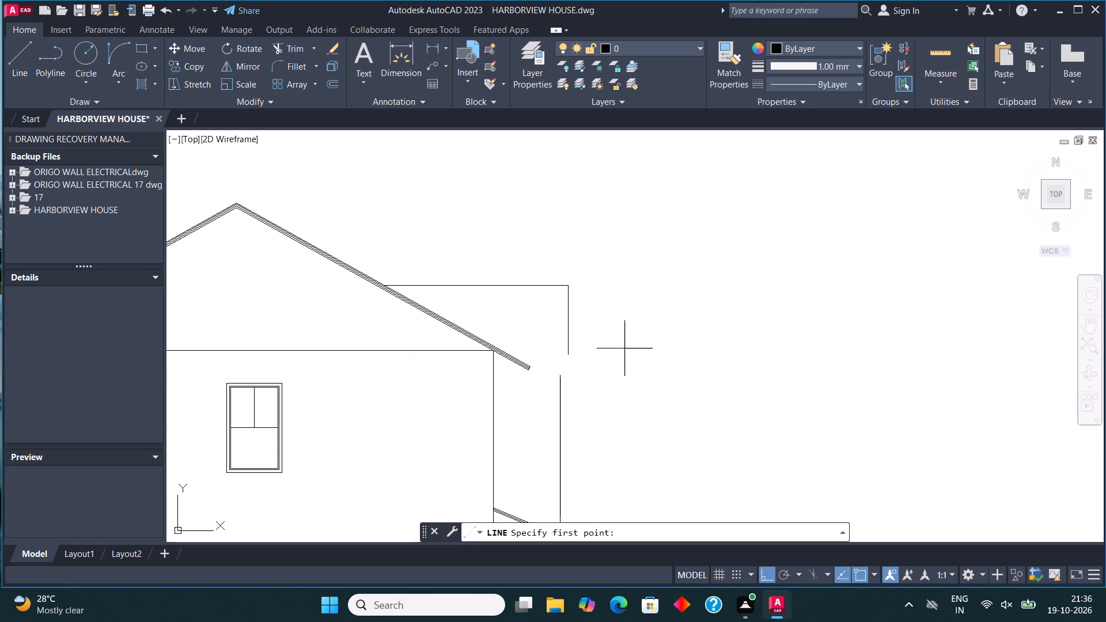
pyautogui.click(572, 356)
pyautogui.scroll(2, 536, 351)
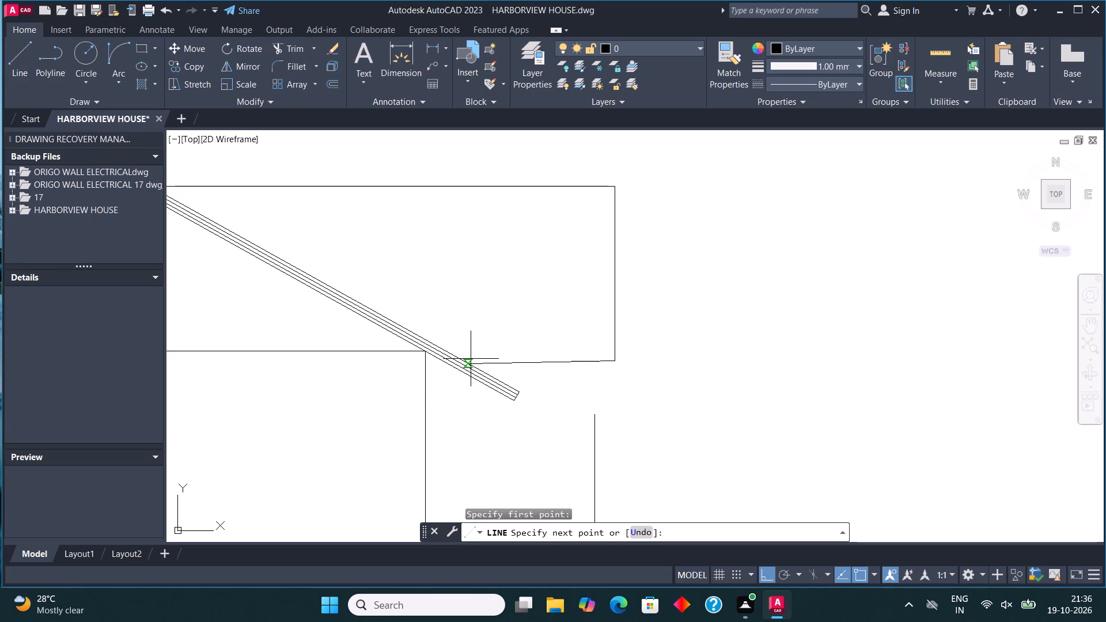
pyautogui.scroll(3, 471, 359)
pyautogui.click(340, 395)
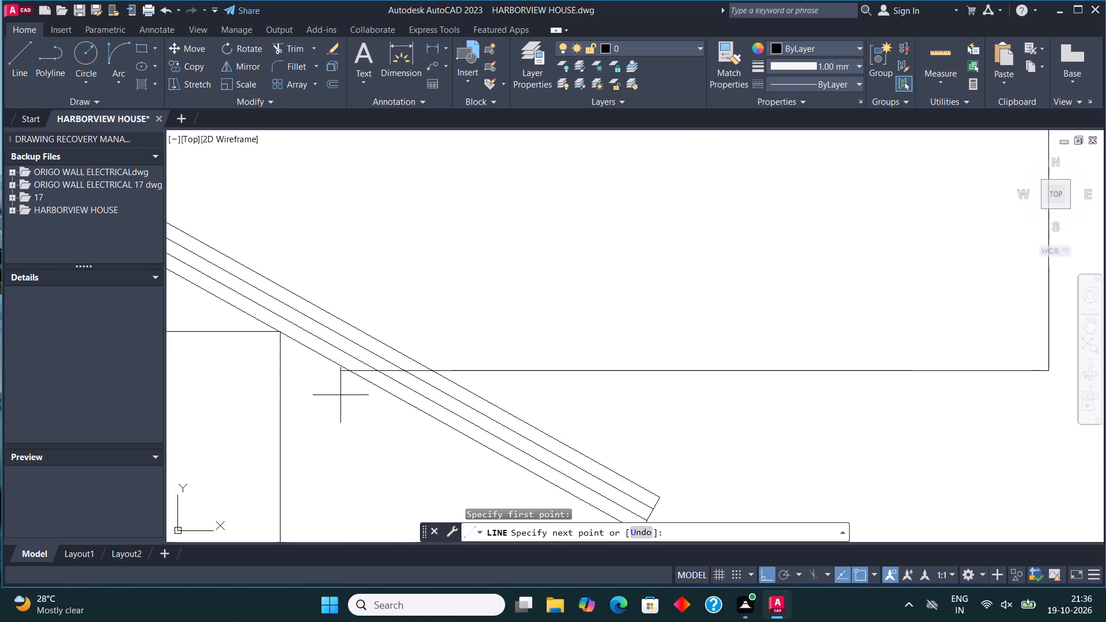
pyautogui.press('Escape')
# Trim the block's bottom line where it crosses the layered right slope of the main roof, ending it at the slope's upper edge.
pyautogui.click(291, 47)
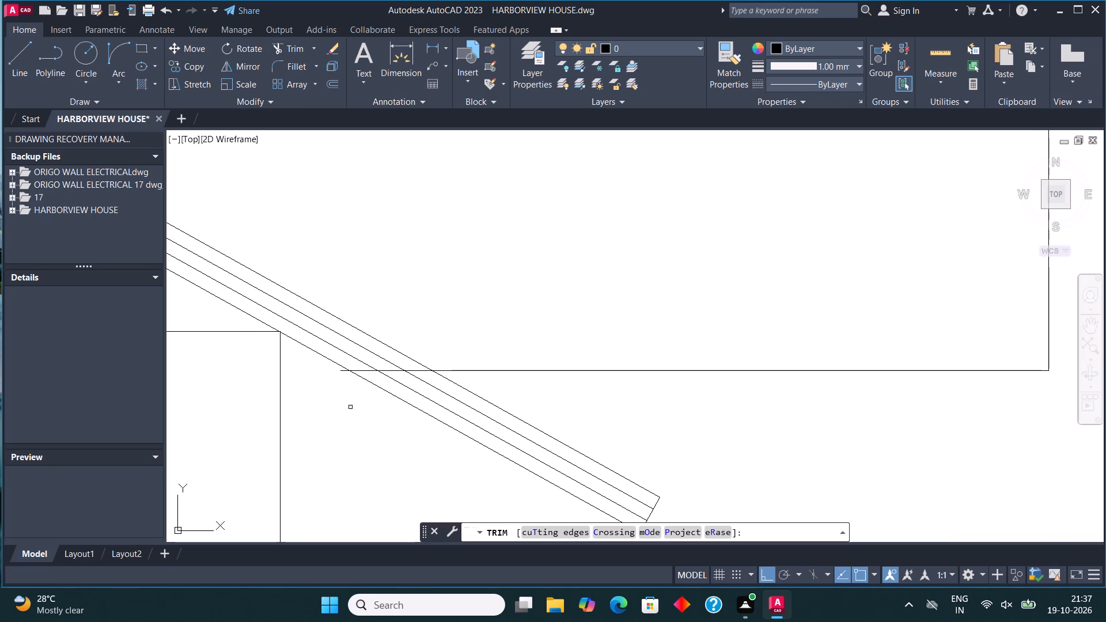
pyautogui.click(341, 371)
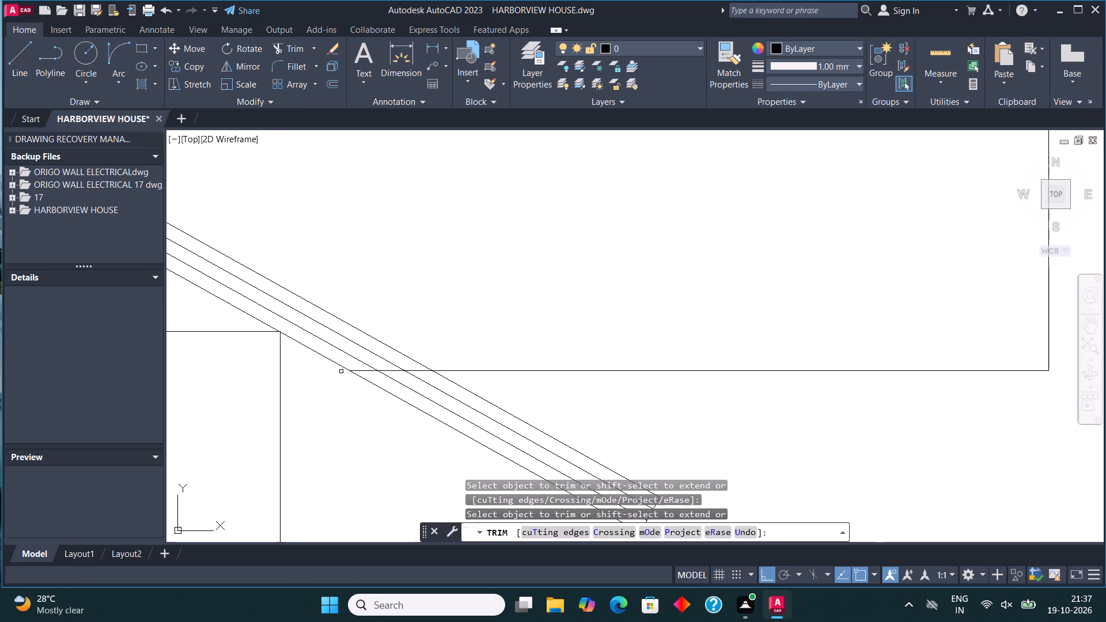
pyautogui.scroll(2, 347, 374)
pyautogui.moveTo(373, 350); pyautogui.dragTo(416, 382)
pyautogui.moveTo(429, 355); pyautogui.dragTo(465, 377)
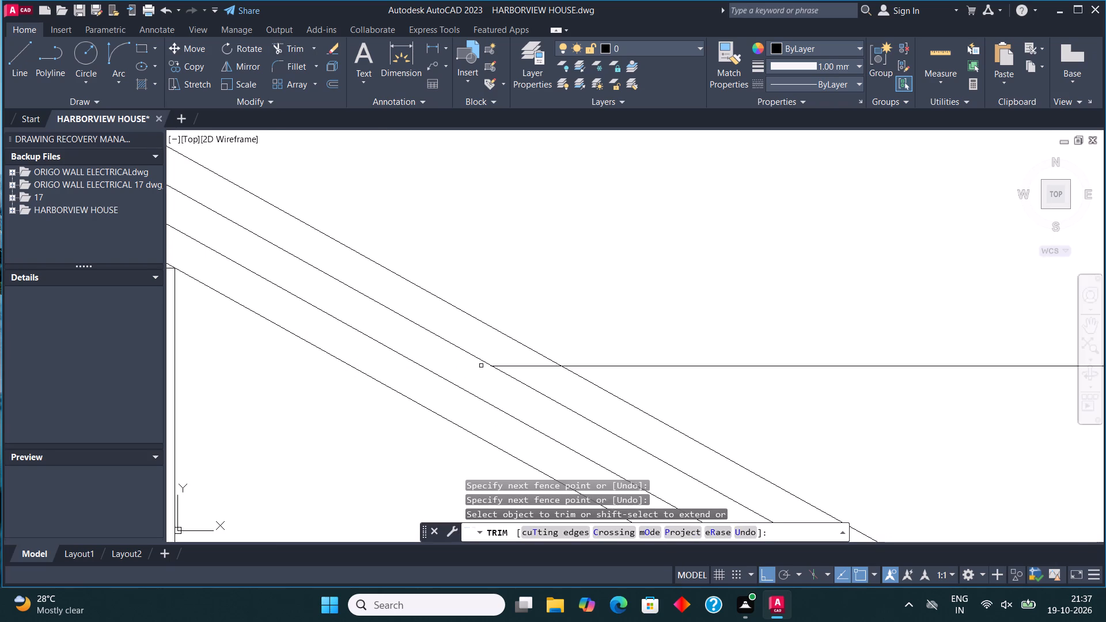
pyautogui.moveTo(494, 344); pyautogui.dragTo(532, 374)
pyautogui.scroll(-3, 448, 364)
pyautogui.scroll(-3, 570, 245)
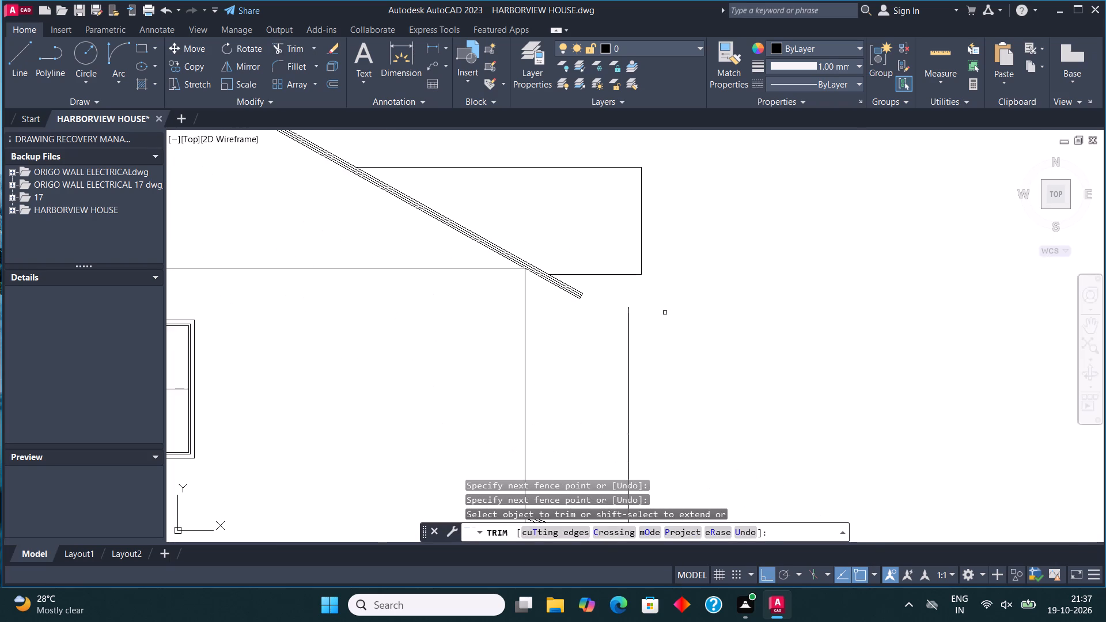
pyautogui.press('Escape')
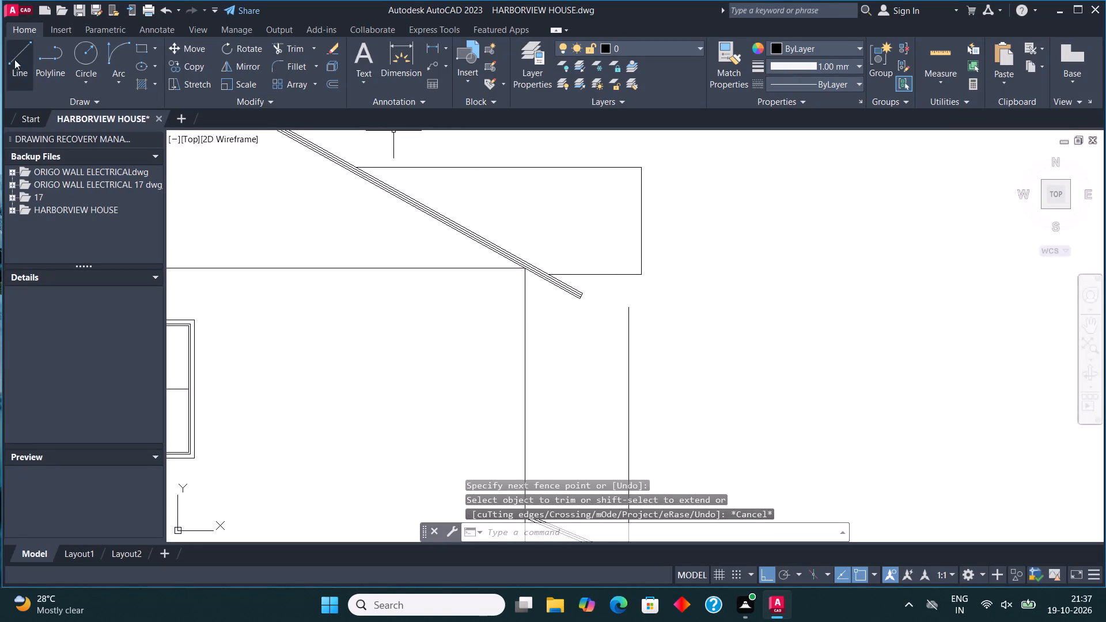
# Draw a short vertical line from the top of the line above the right side roof to the block's bottom edge.
pyautogui.click(22, 65)
pyautogui.scroll(2, 613, 296)
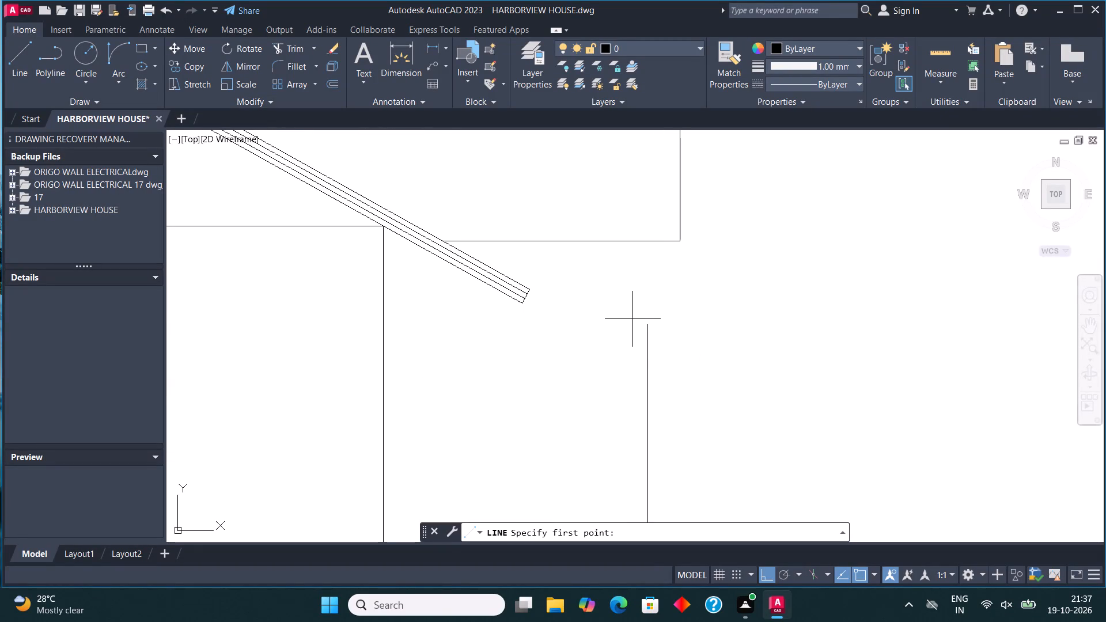
pyautogui.click(646, 330)
pyautogui.click(643, 244)
pyautogui.scroll(-4, 588, 313)
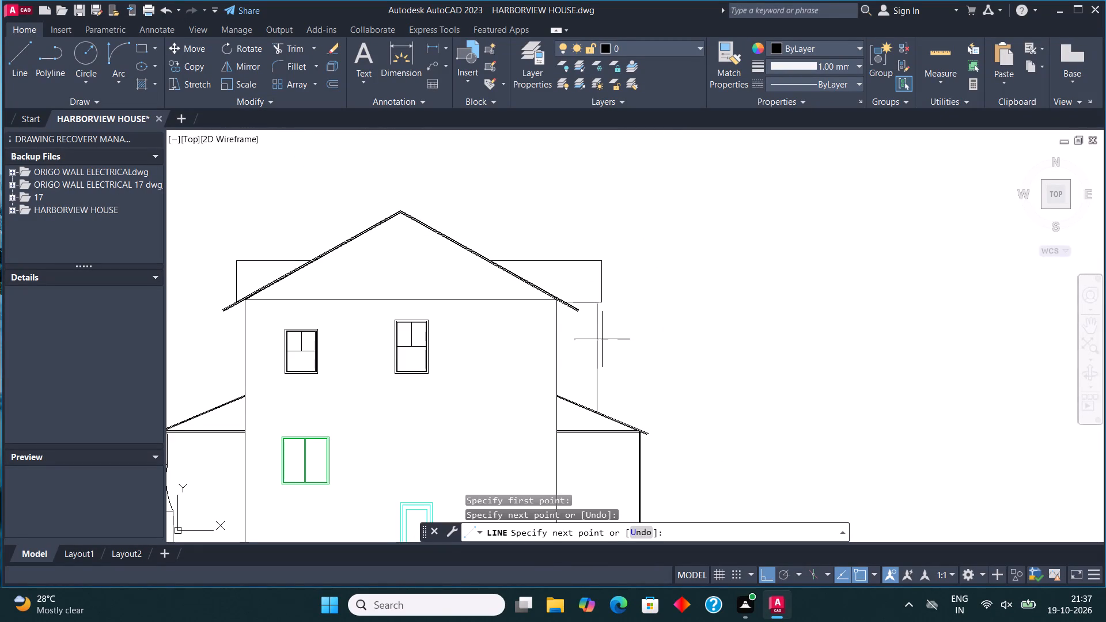
pyautogui.press('Escape')
# Stretch the top end of the long vertical line above the right side roof up to the block's bottom edge.
pyautogui.click(596, 348)
pyautogui.scroll(4, 598, 314)
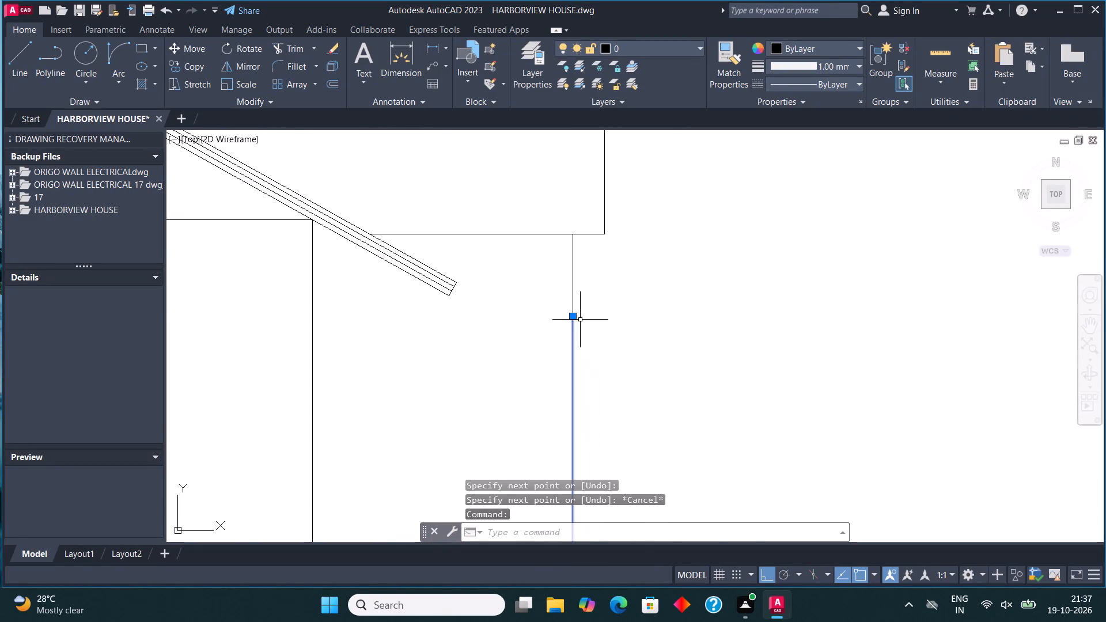
pyautogui.click(572, 317)
pyautogui.click(570, 234)
pyautogui.press('Escape')
pyautogui.scroll(-4, 575, 302)
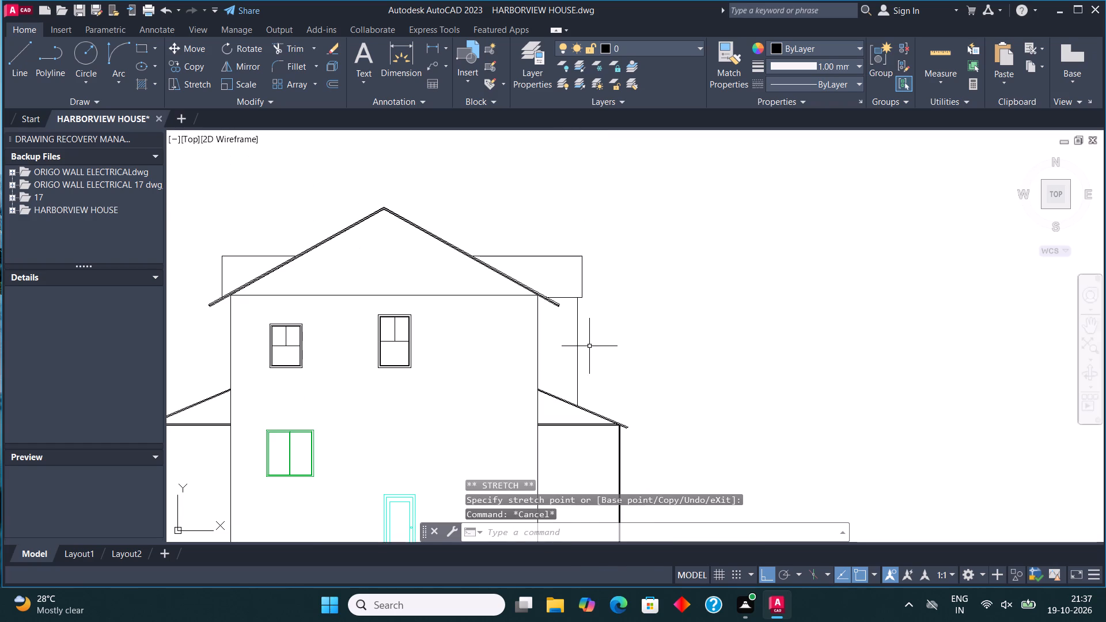
# Offset the vertical line between the right block and side roof by 1" to each side.
pyautogui.click(578, 341)
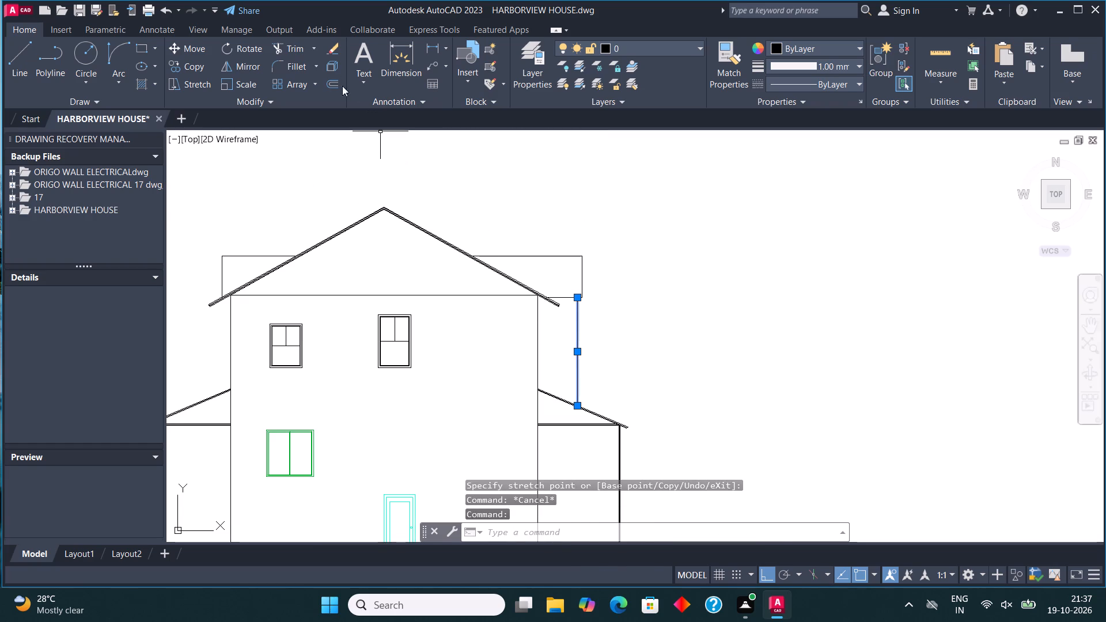
pyautogui.click(334, 84)
pyautogui.click(579, 344)
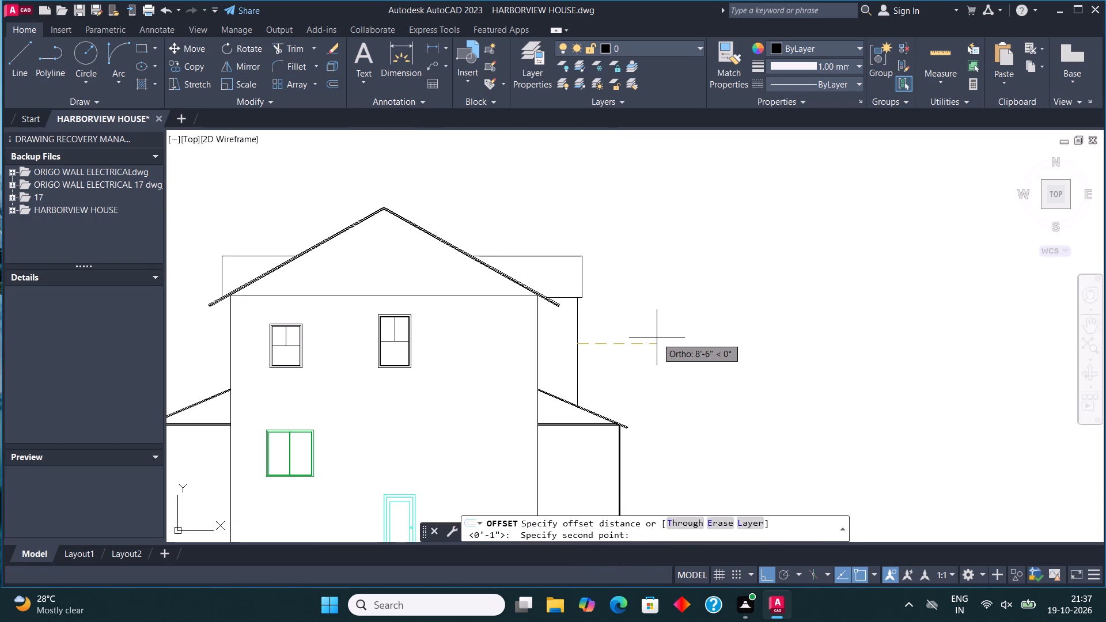
pyautogui.write('1"')
pyautogui.press('Return')
pyautogui.click(669, 347)
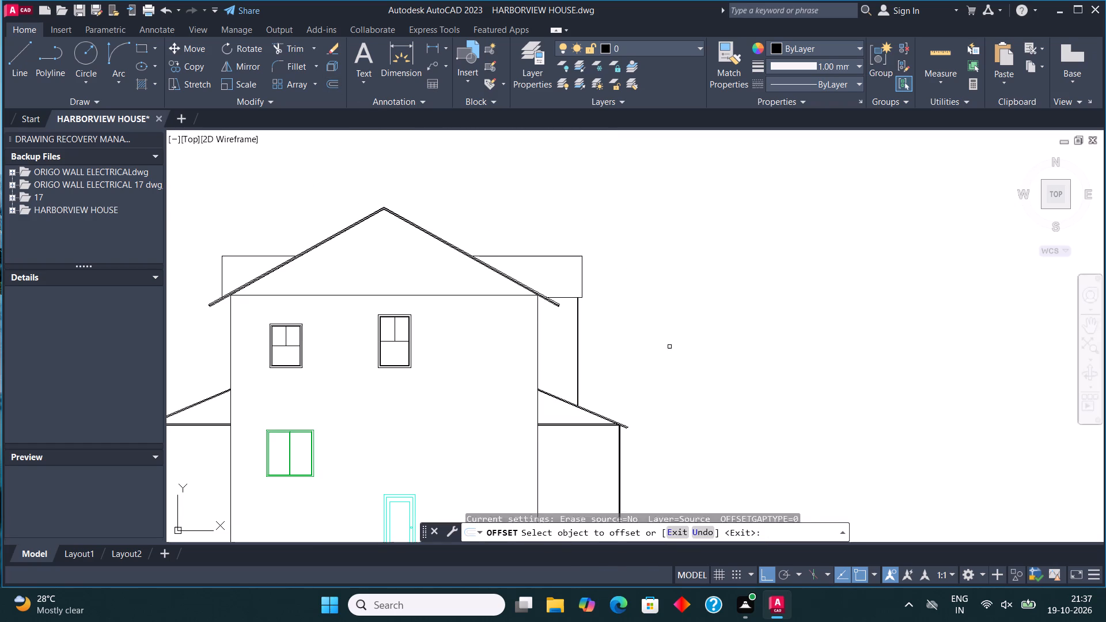
pyautogui.scroll(5, 578, 359)
pyautogui.click(559, 337)
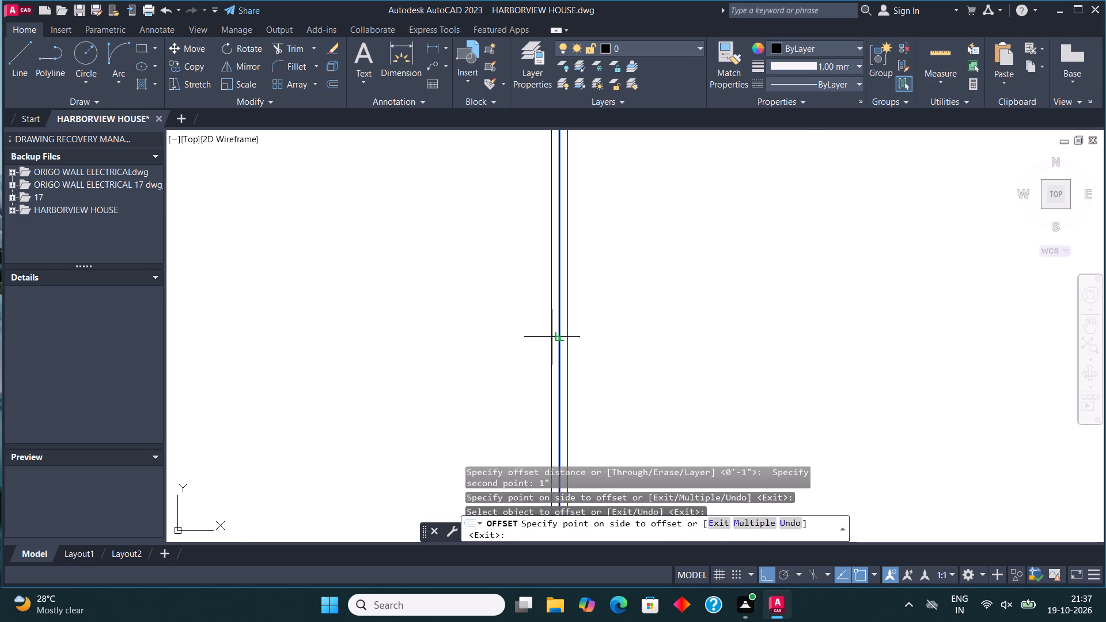
pyautogui.moveTo(478, 339); pyautogui.dragTo(482, 348)
pyautogui.scroll(-5, 619, 322)
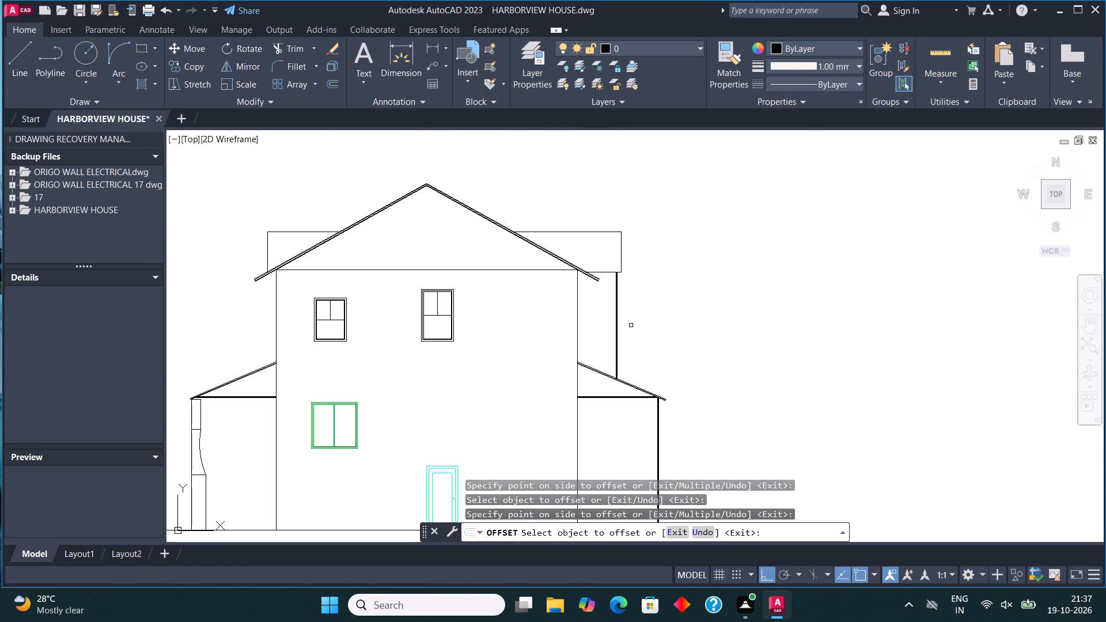
pyautogui.press('Escape')
# Delete the top and outer vertical lines of the block behind the gable's left slope.
pyautogui.moveTo(496, 287); pyautogui.dragTo(594, 343, button='middle')
pyautogui.moveTo(370, 305); pyautogui.dragTo(369, 305)
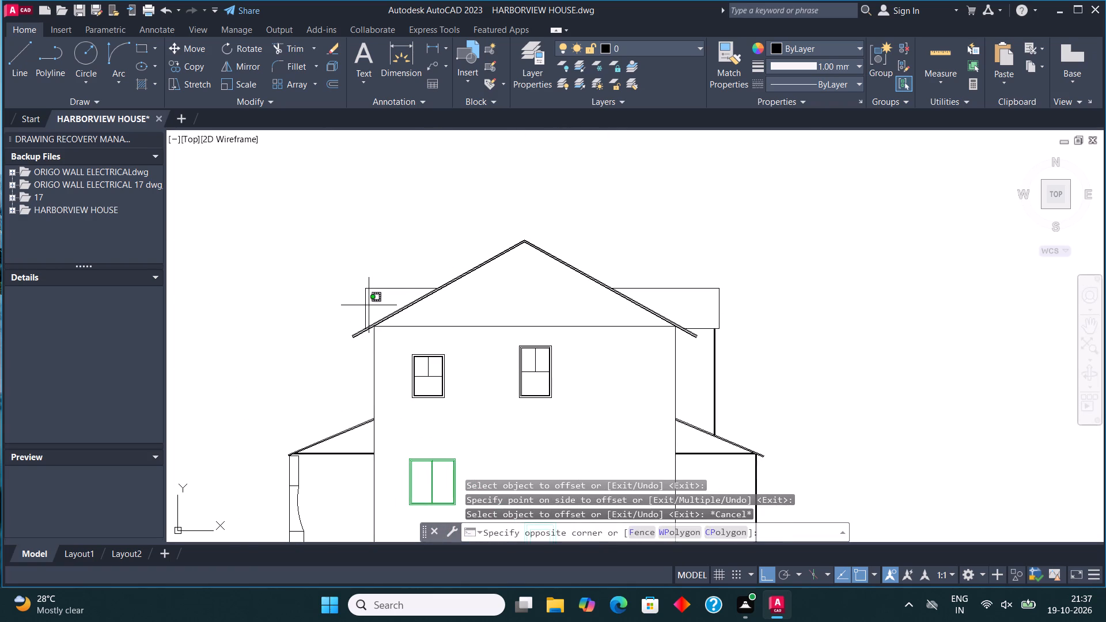
pyautogui.moveTo(369, 305); pyautogui.dragTo(365, 299)
pyautogui.click(320, 253)
pyautogui.press('Delete')
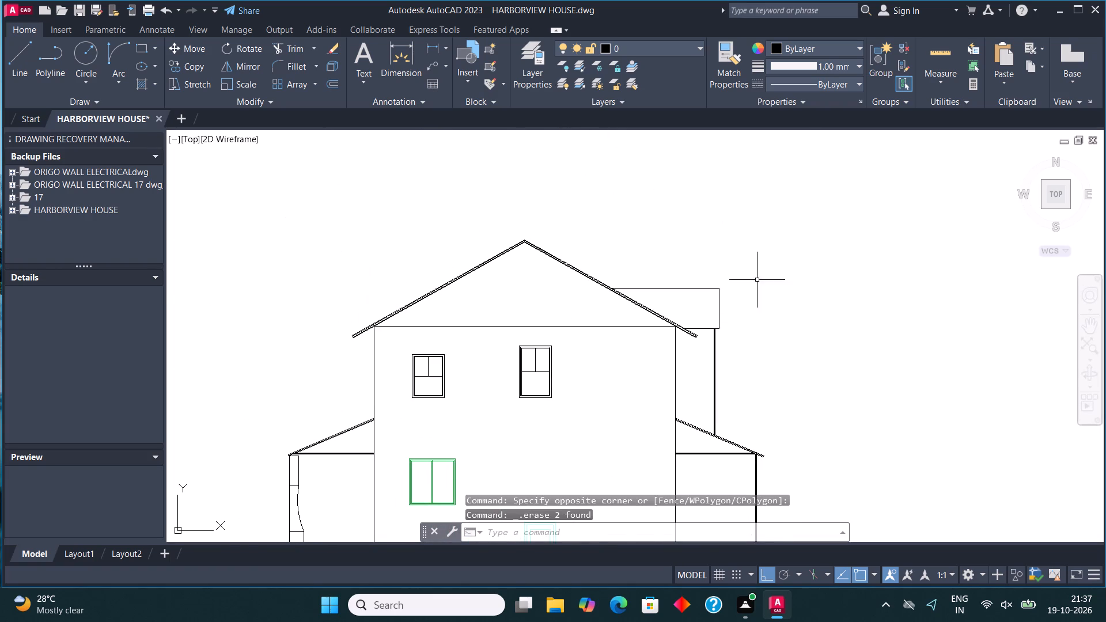
# Mirror the right block's top, outer and bottom lines to the left about the gable's vertical centreline, keeping the originals.
pyautogui.moveTo(734, 314); pyautogui.dragTo(726, 295)
pyautogui.click(679, 253)
pyautogui.click(699, 325)
pyautogui.click(701, 334)
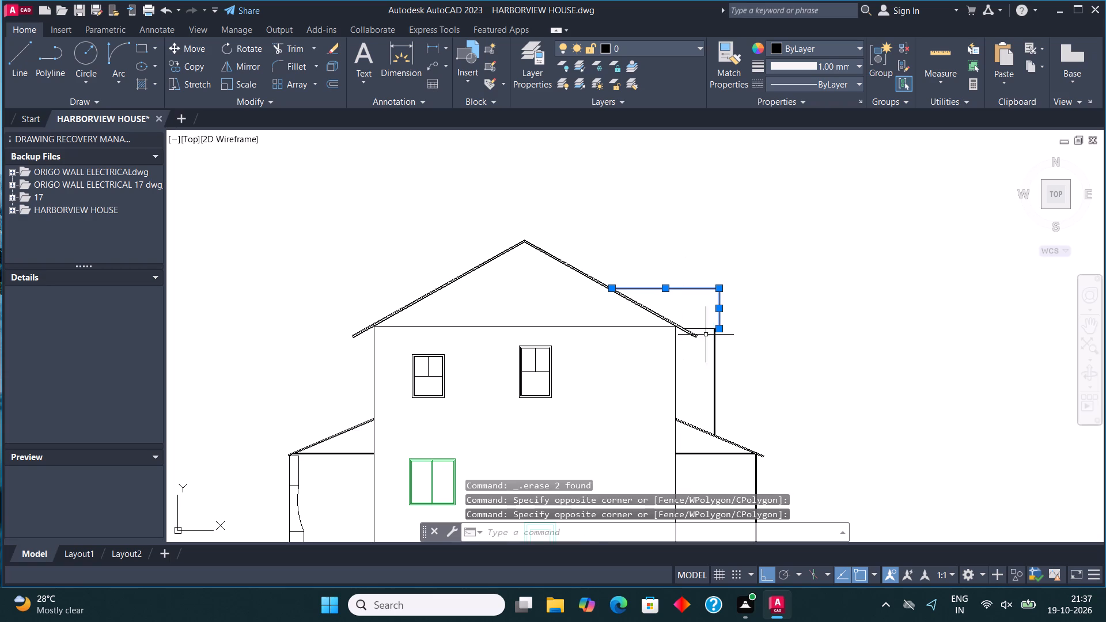
pyautogui.click(709, 330)
pyautogui.click(247, 66)
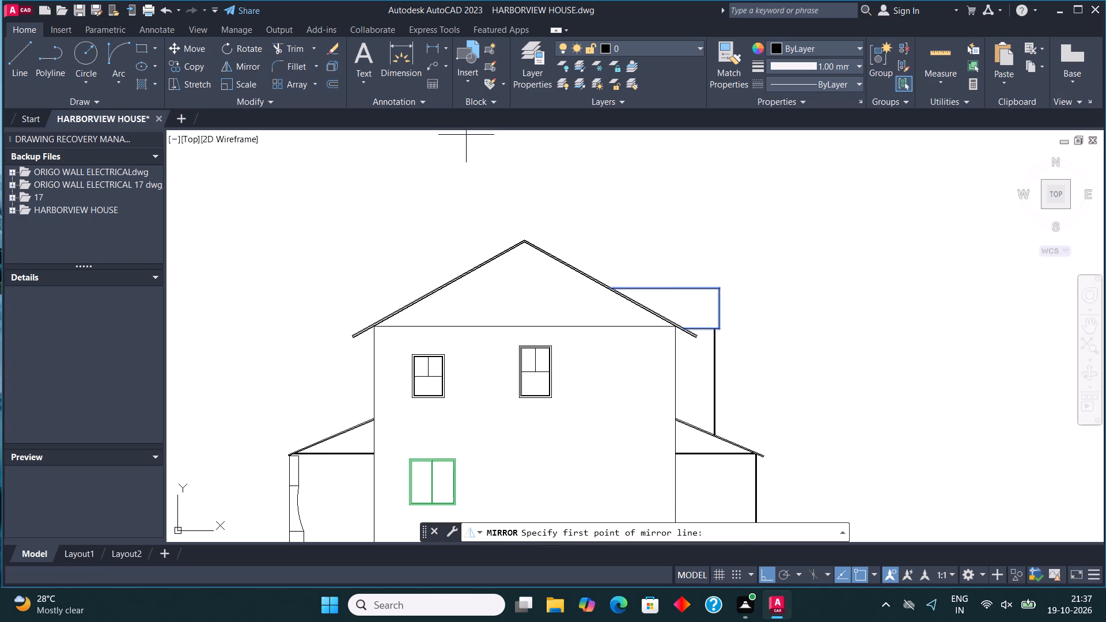
pyautogui.click(527, 324)
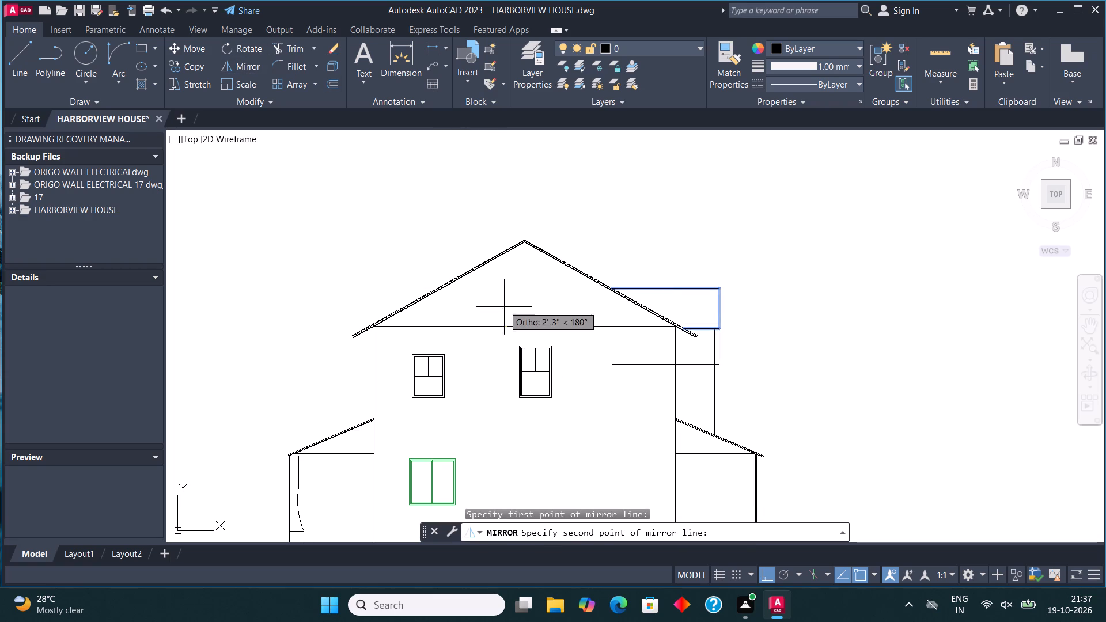
pyautogui.click(518, 271)
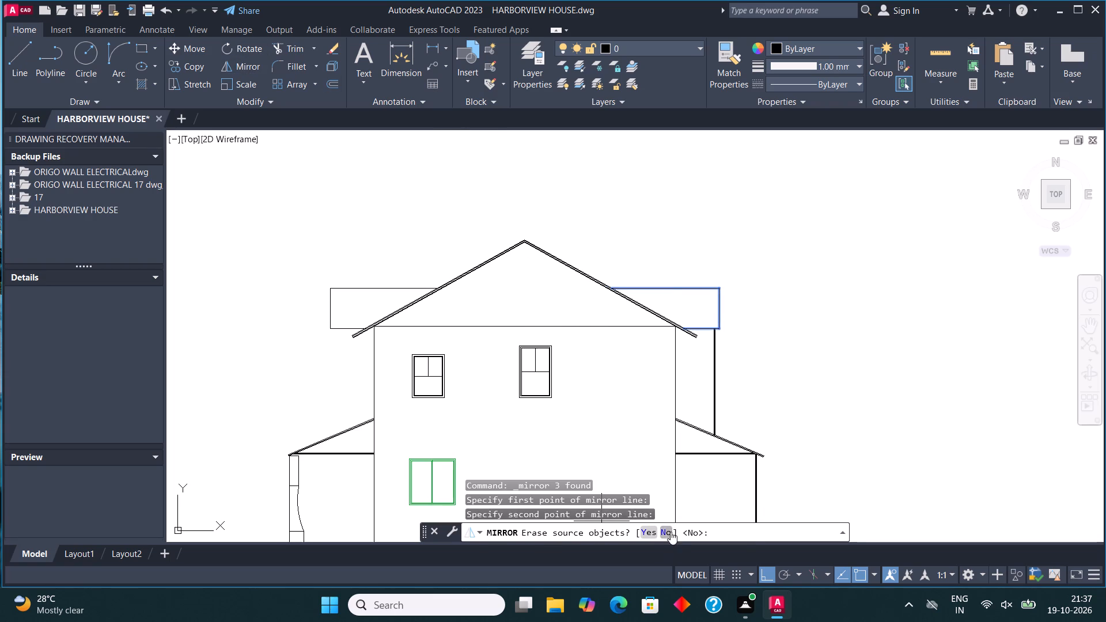
pyautogui.click(669, 532)
# Mirror the vertical double line above the right side roof to the left about the gable's vertical centreline, keeping the original.
pyautogui.click(745, 403)
pyautogui.click(691, 359)
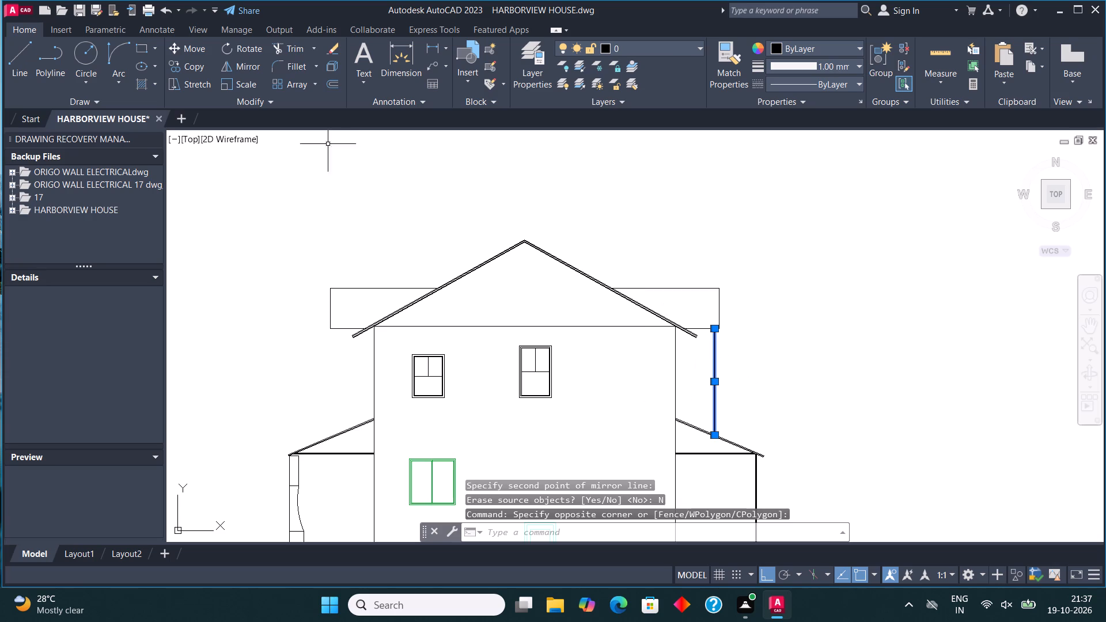
pyautogui.click(242, 67)
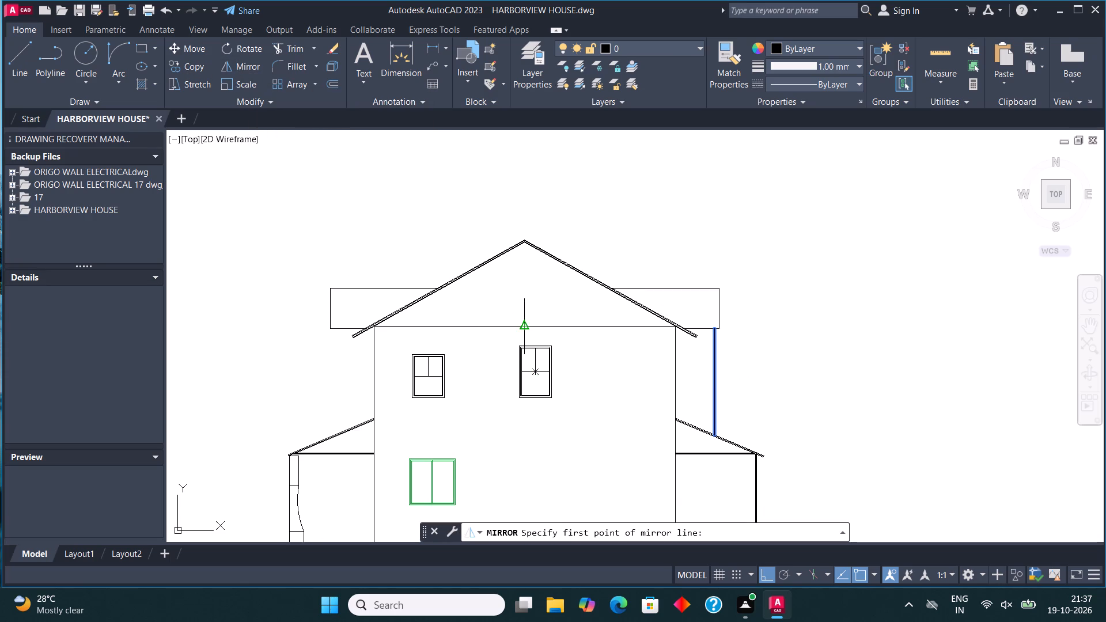
pyautogui.click(521, 328)
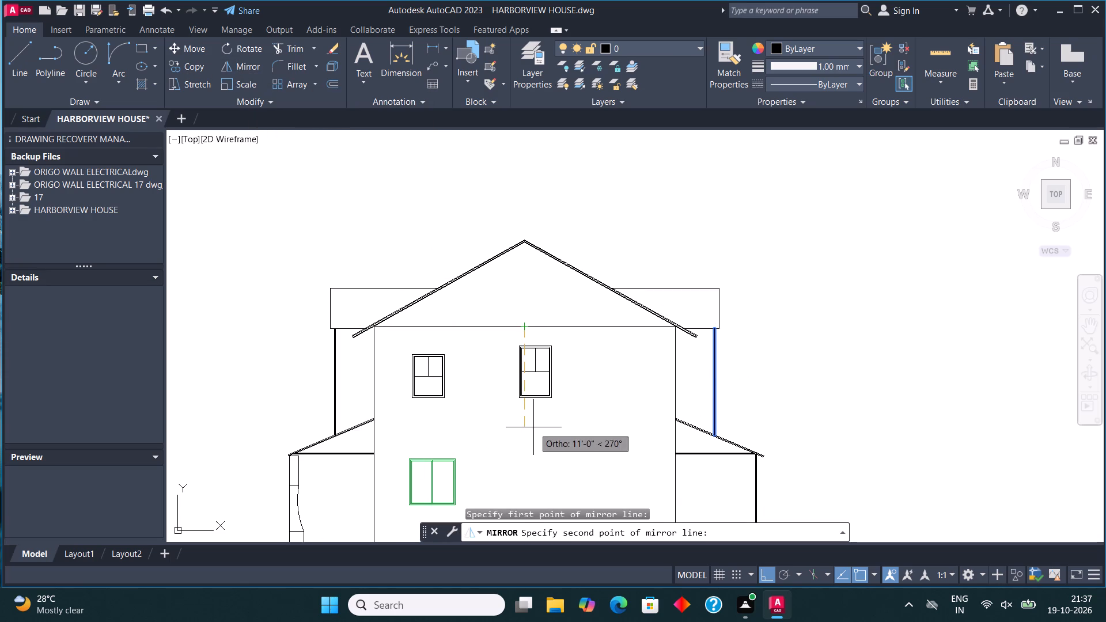
pyautogui.click(533, 426)
pyautogui.click(671, 528)
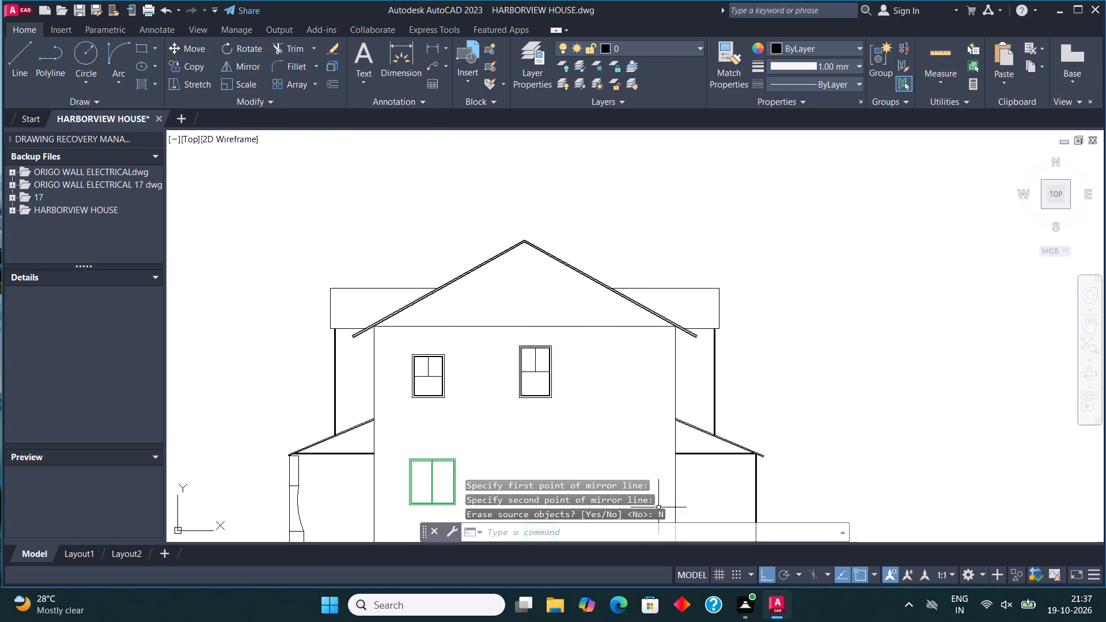
# Copy the magenta ornament at the front elevation's upper gable apex to beneath the new elevation's gable apex.
pyautogui.scroll(-2, 460, 374)
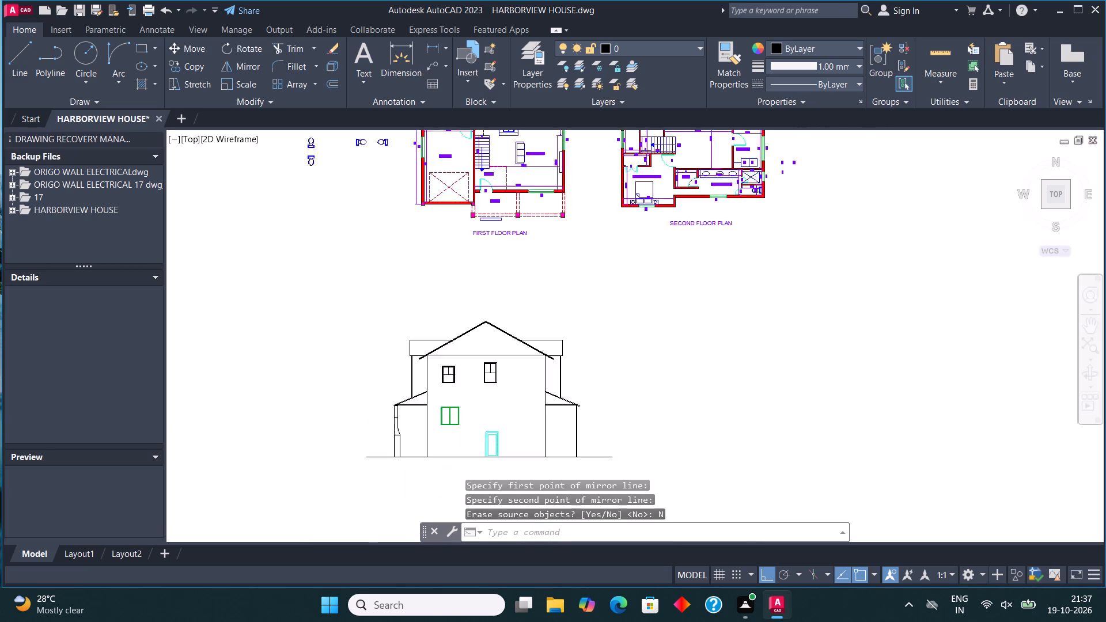
pyautogui.scroll(-2, 465, 374)
pyautogui.scroll(5, 521, 175)
pyautogui.scroll(2, 483, 266)
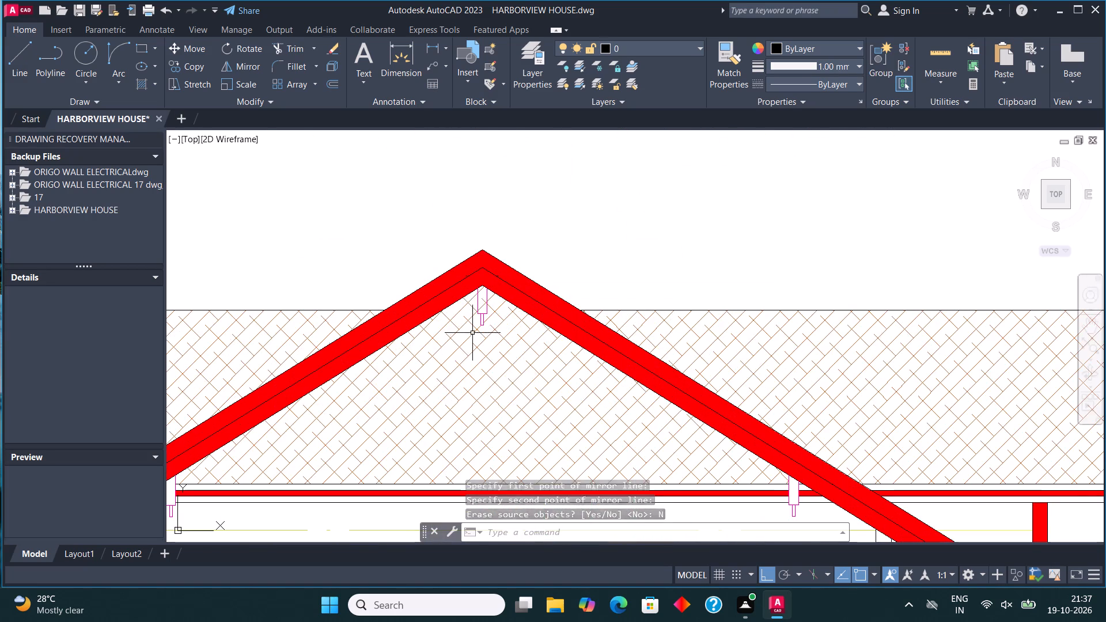
pyautogui.click(473, 334)
pyautogui.press('Escape')
pyautogui.scroll(3, 474, 316)
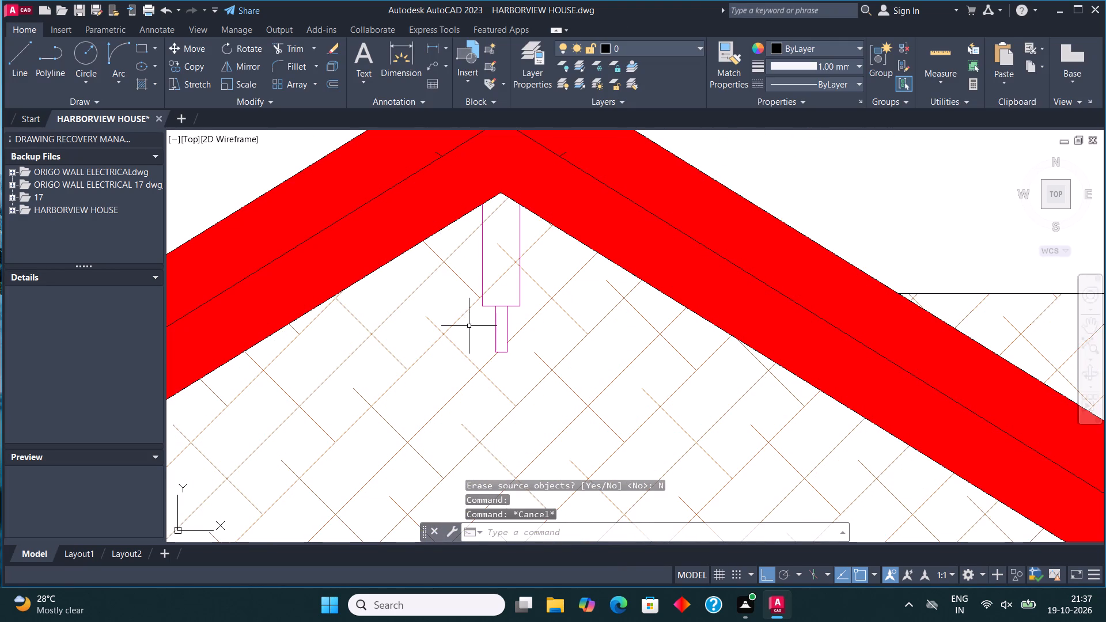
pyautogui.click(454, 387)
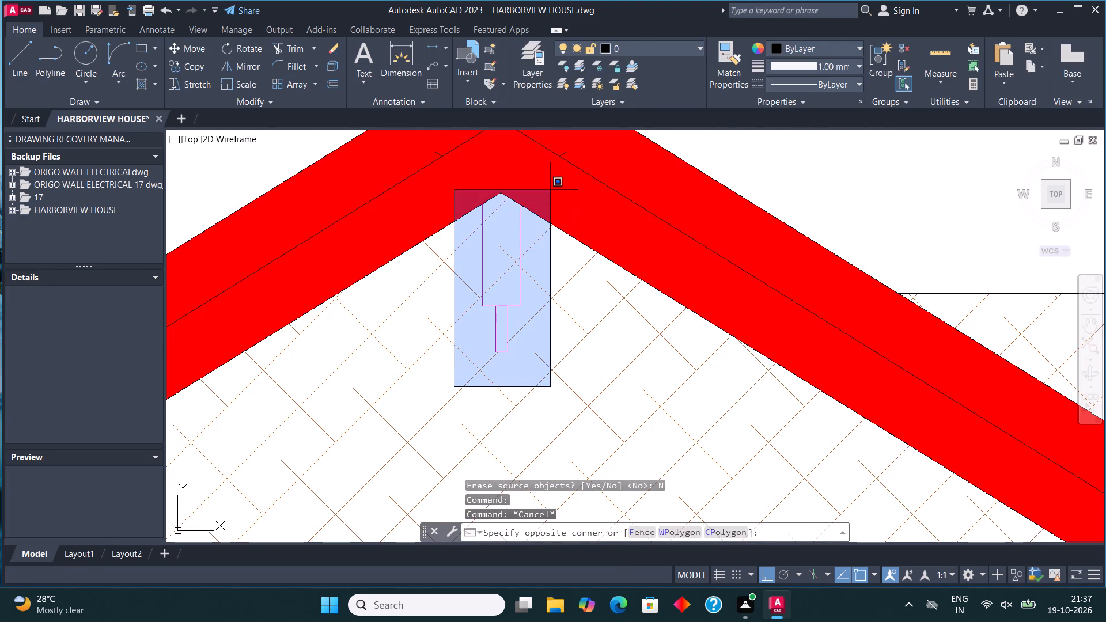
pyautogui.click(554, 177)
pyautogui.click(184, 69)
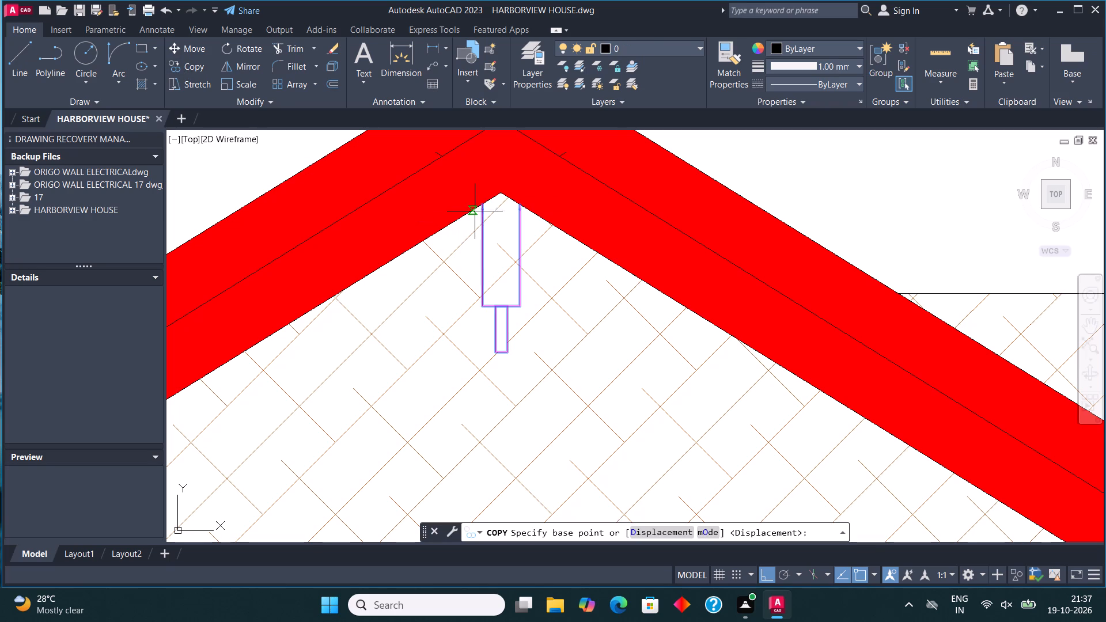
pyautogui.click(476, 203)
pyautogui.scroll(-5, 496, 283)
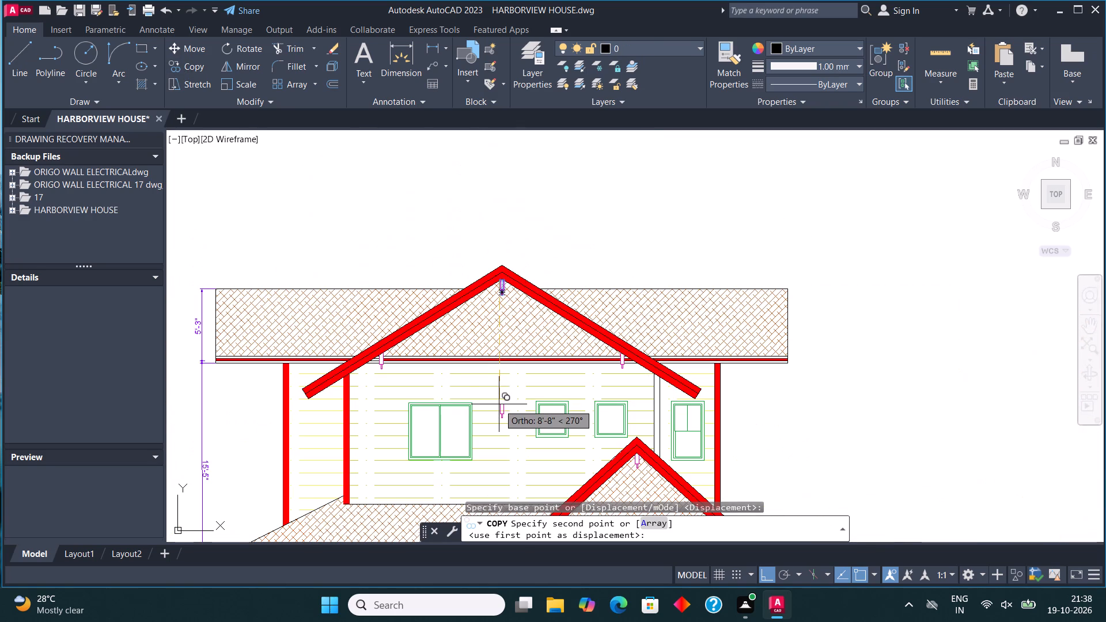
pyautogui.press('F8')
pyautogui.scroll(-4, 568, 298)
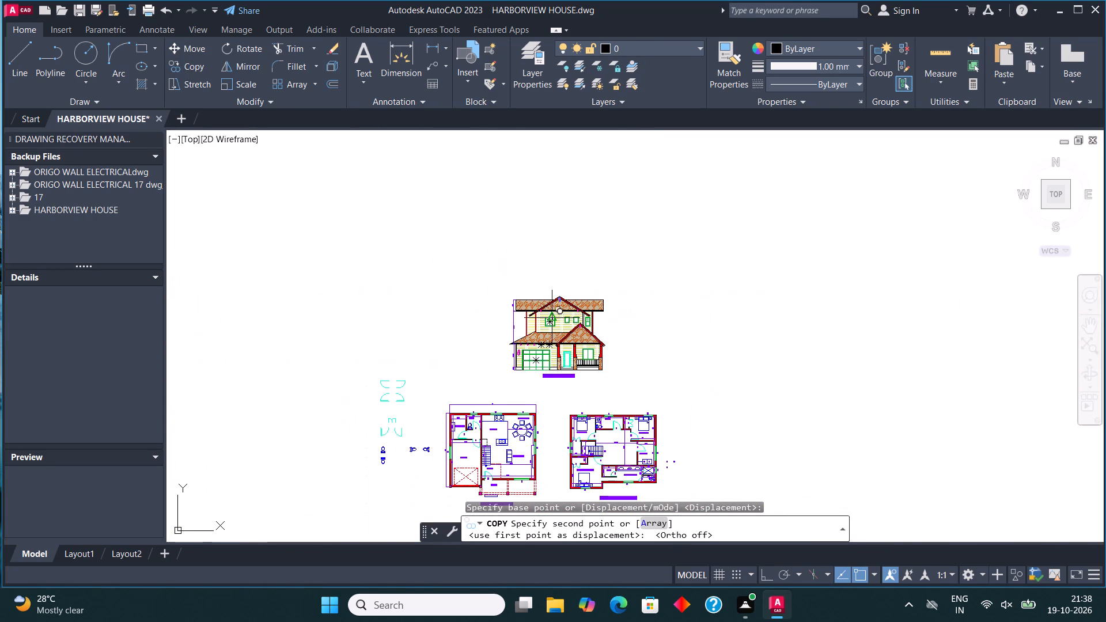
pyautogui.scroll(-2, 552, 314)
pyautogui.scroll(5, 516, 428)
pyautogui.scroll(2, 622, 323)
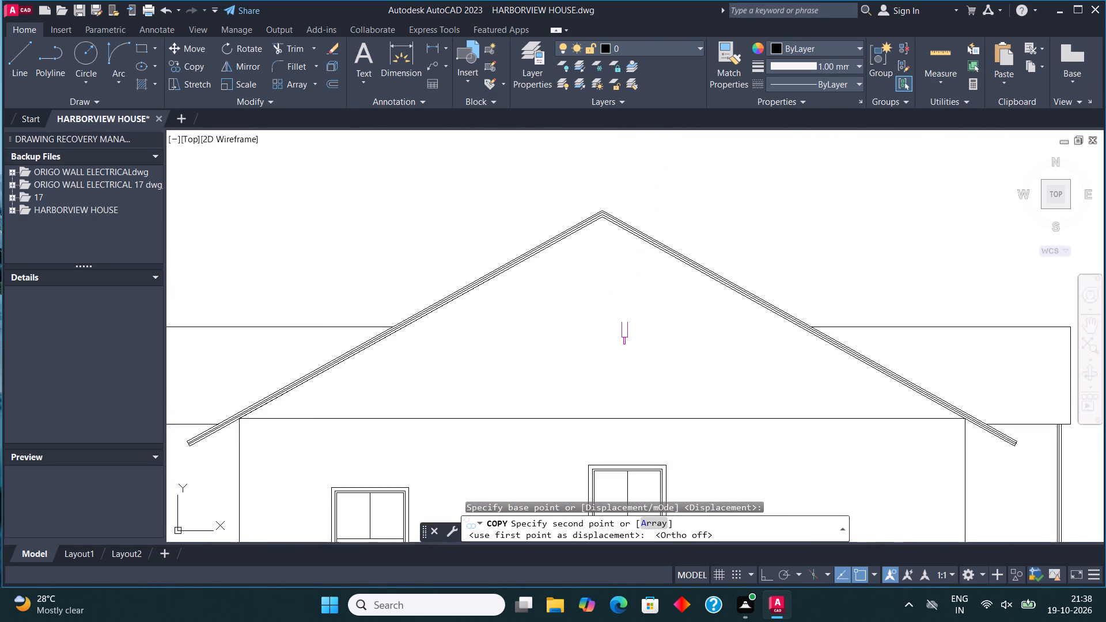
pyautogui.scroll(1, 622, 323)
pyautogui.moveTo(620, 323); pyautogui.dragTo(605, 332, button='middle')
pyautogui.scroll(4, 557, 175)
pyautogui.scroll(-2, 583, 198)
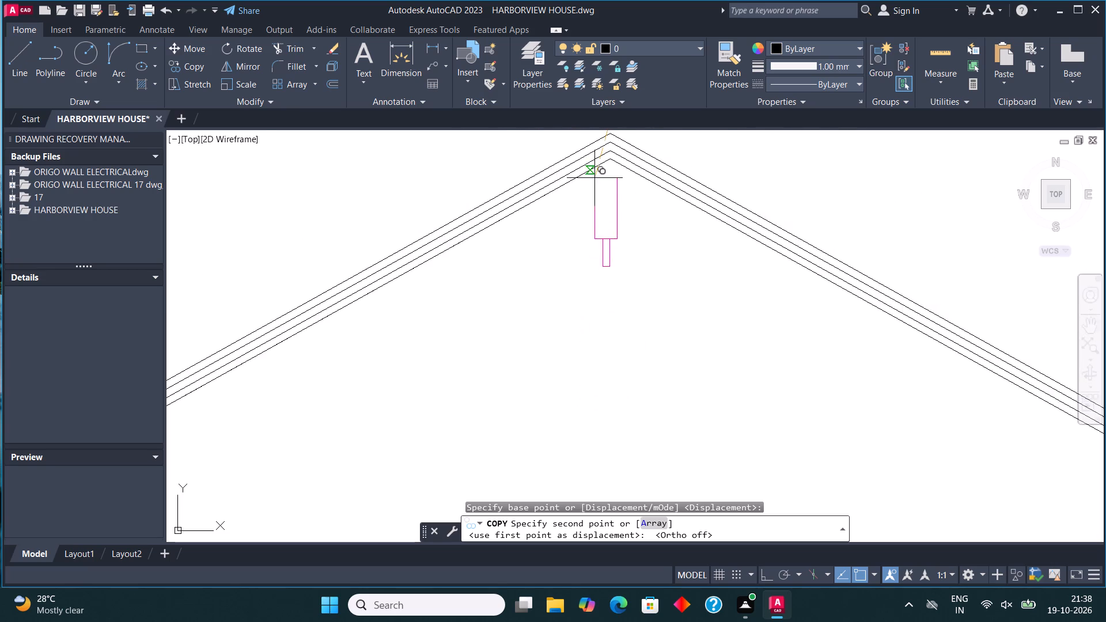
pyautogui.scroll(2, 594, 177)
pyautogui.click(604, 149)
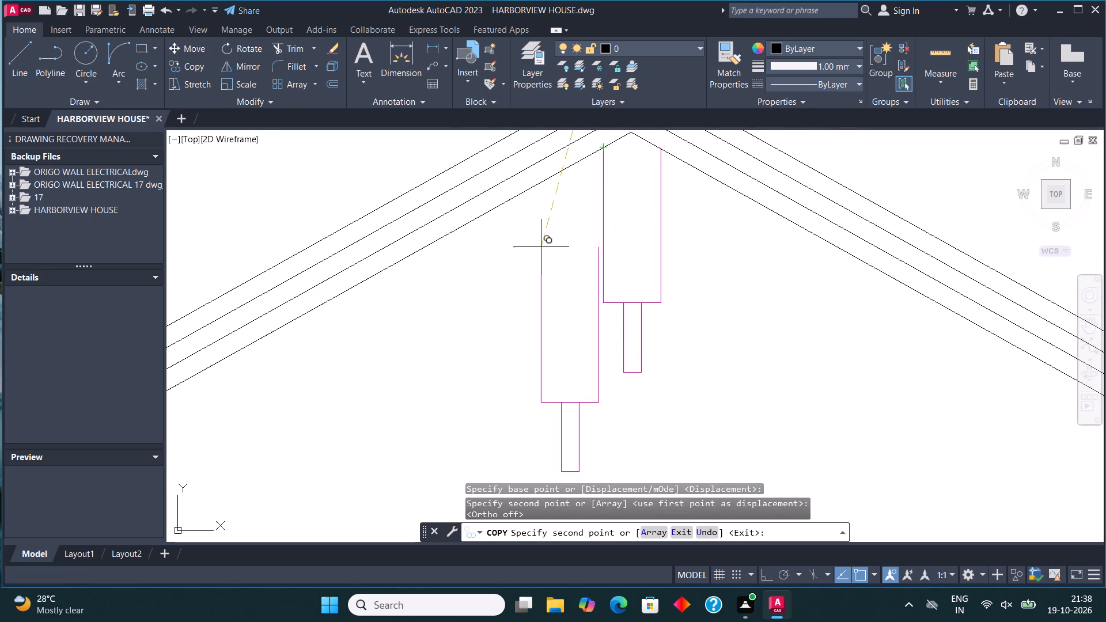
pyautogui.scroll(-5, 548, 250)
pyautogui.press('Escape')
pyautogui.scroll(-2, 537, 246)
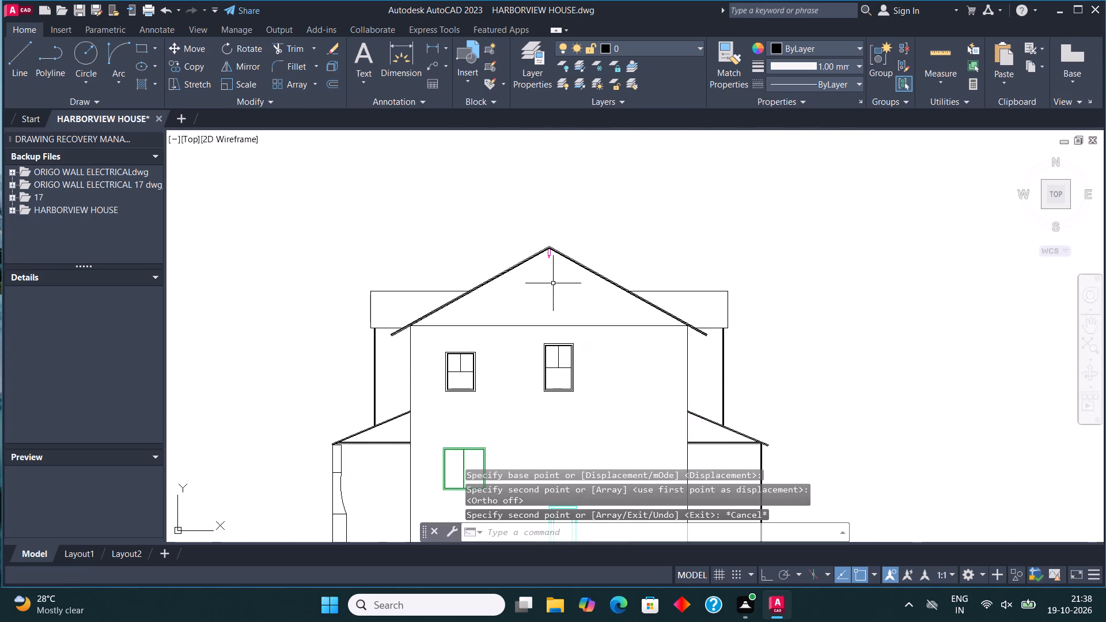
pyautogui.moveTo(556, 298); pyautogui.dragTo(551, 245, button='middle')
pyautogui.scroll(-1, 550, 245)
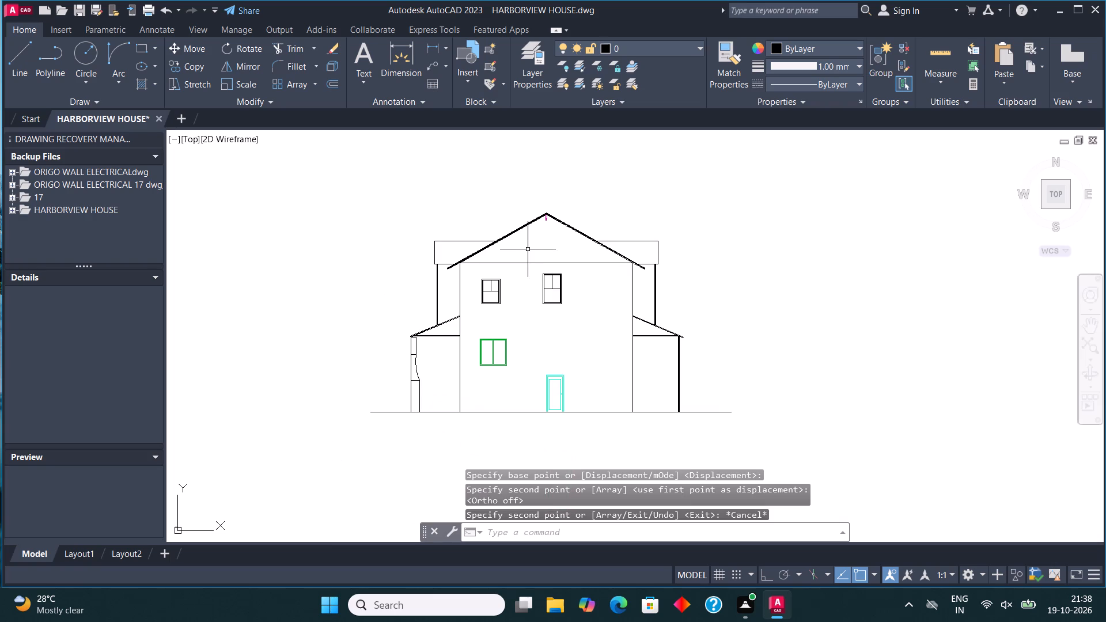
# Hatch the lower rectangular section of the left porch column with the ANSI37 pattern.
pyautogui.scroll(2, 416, 387)
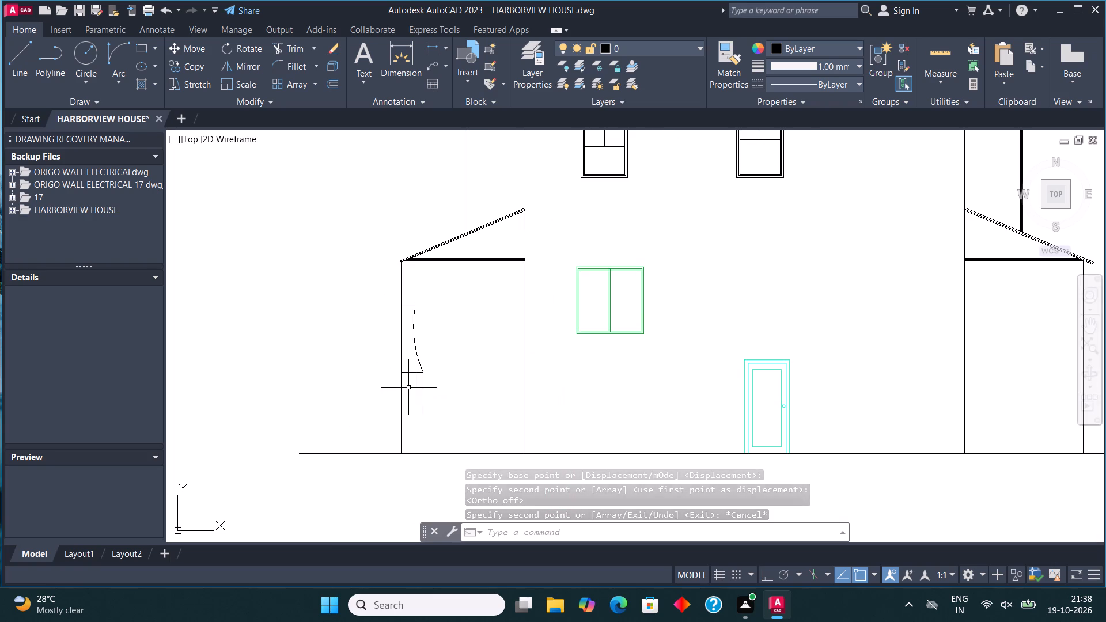
pyautogui.scroll(1, 418, 415)
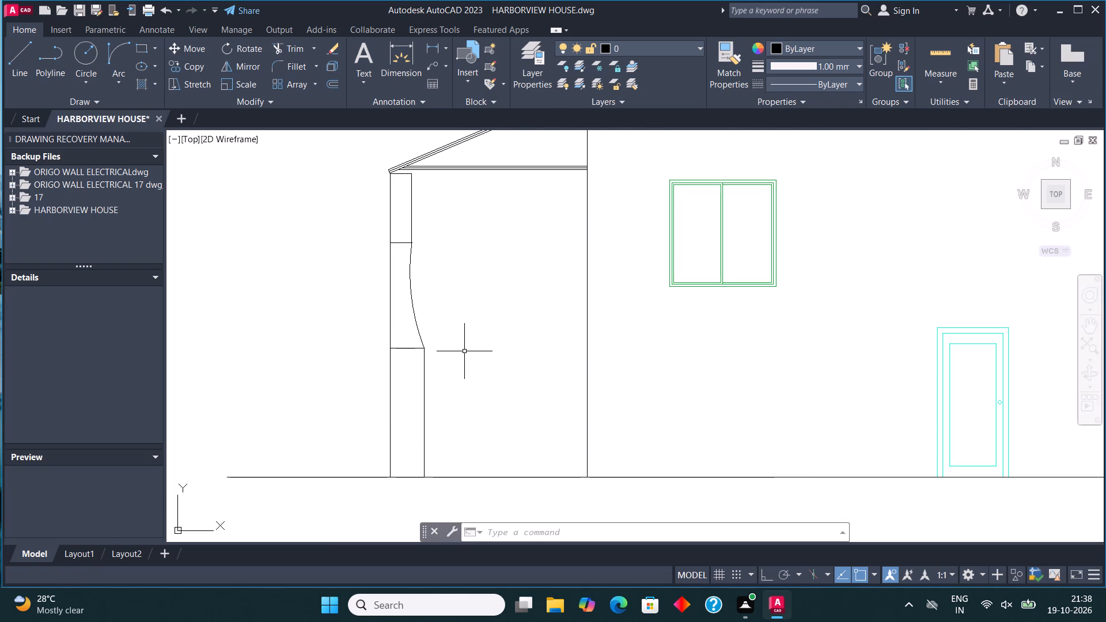
pyautogui.press('h')
pyautogui.press('Return')
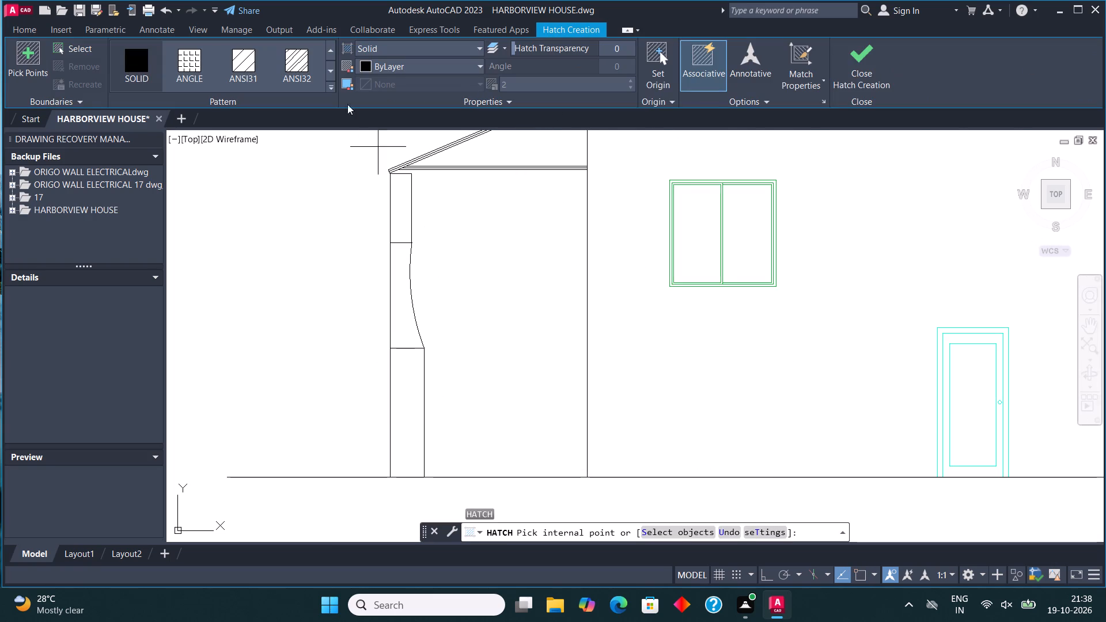
pyautogui.click(329, 45)
pyautogui.doubleClick(330, 65)
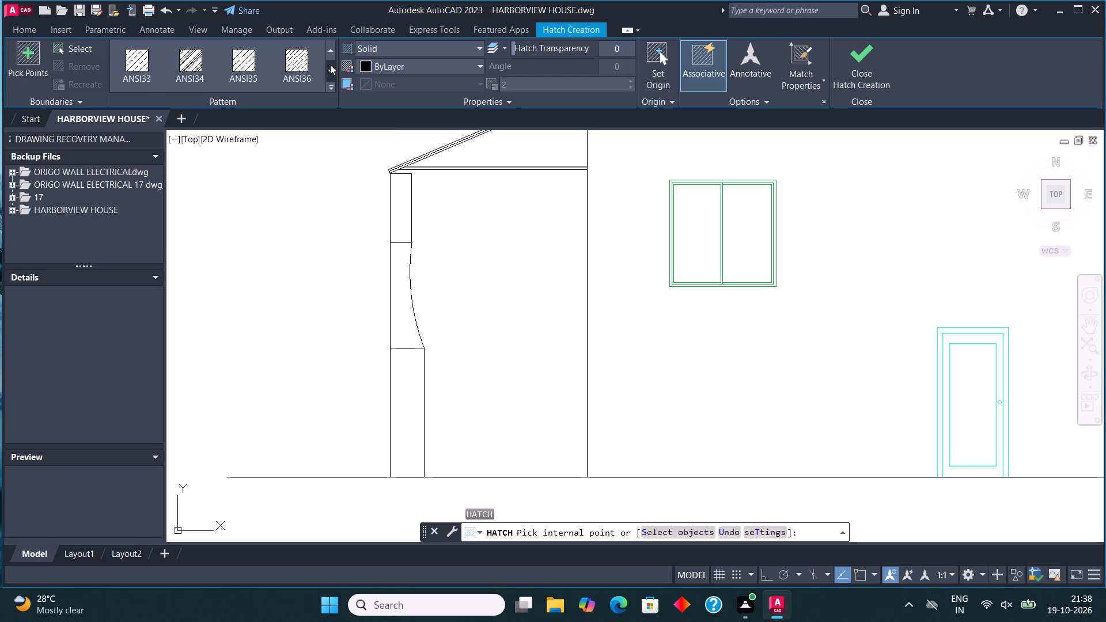
pyautogui.click(330, 65)
pyautogui.click(330, 52)
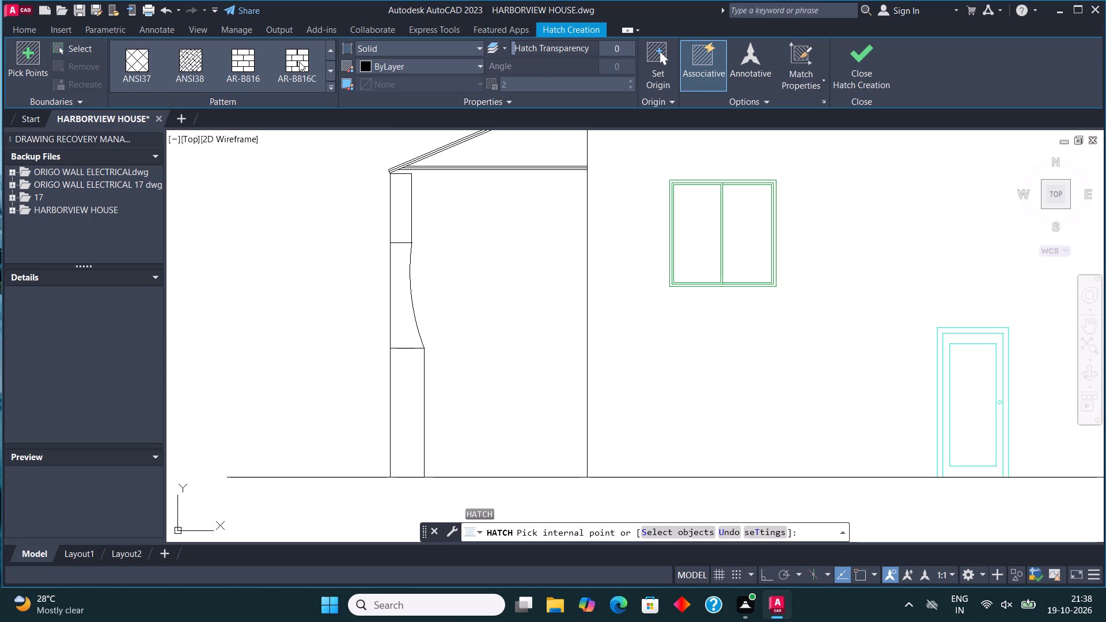
pyautogui.click(299, 62)
pyautogui.click(207, 73)
pyautogui.click(406, 407)
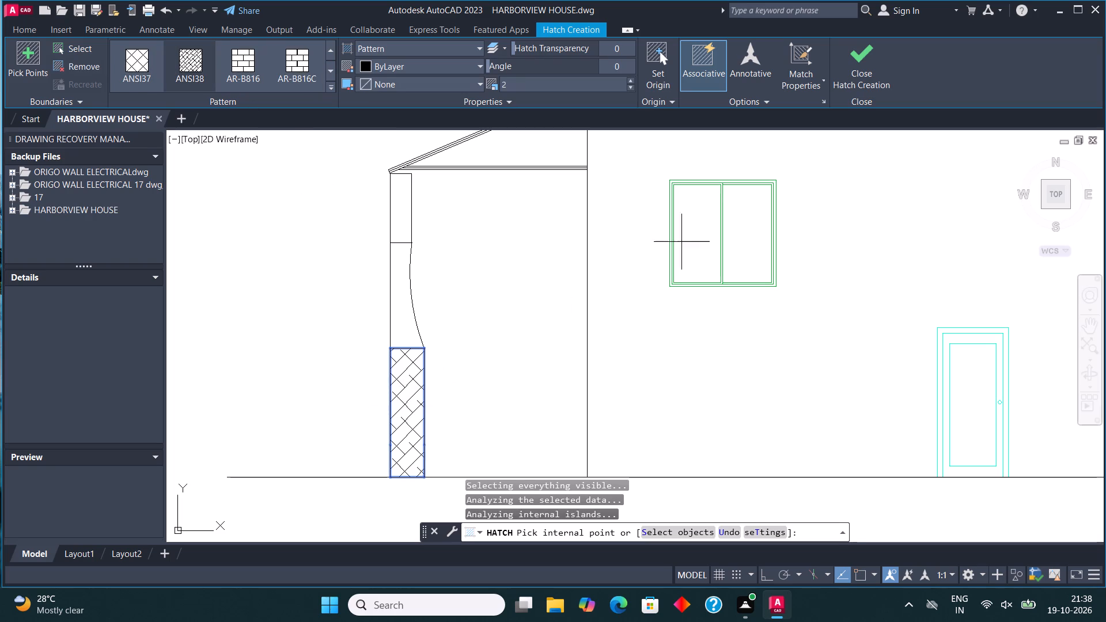
pyautogui.click(853, 60)
# Hatch the main wall around the windows and door, plus the lower wall under the right side roof, with the ACAD_ISO long-dash-dot pattern.
pyautogui.scroll(-3, 618, 301)
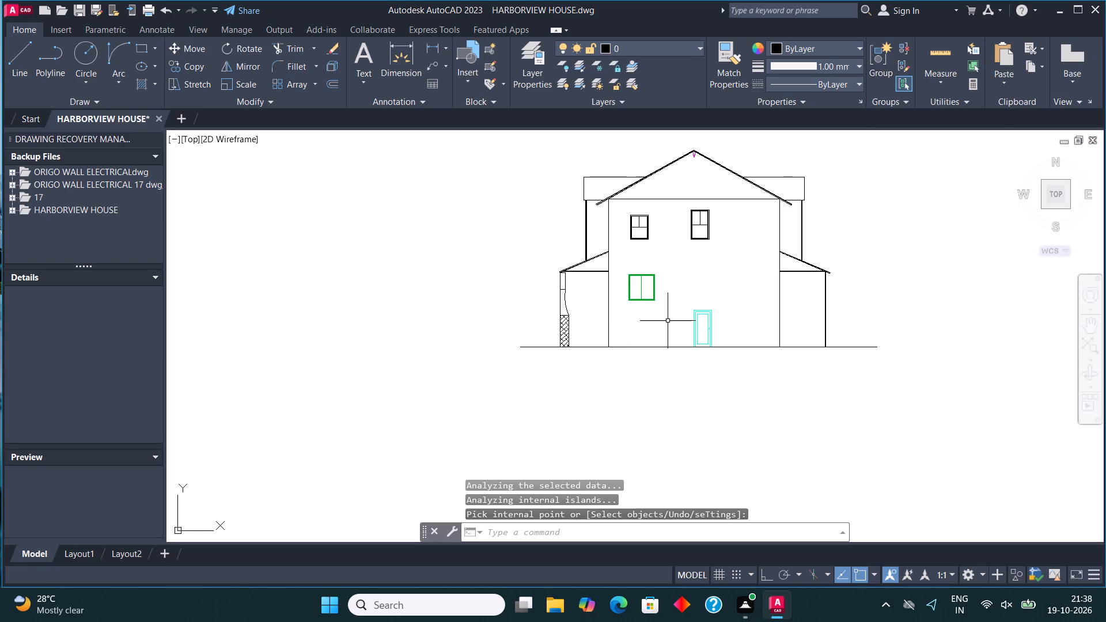
pyautogui.scroll(2, 668, 318)
pyautogui.moveTo(666, 318); pyautogui.dragTo(581, 353, button='middle')
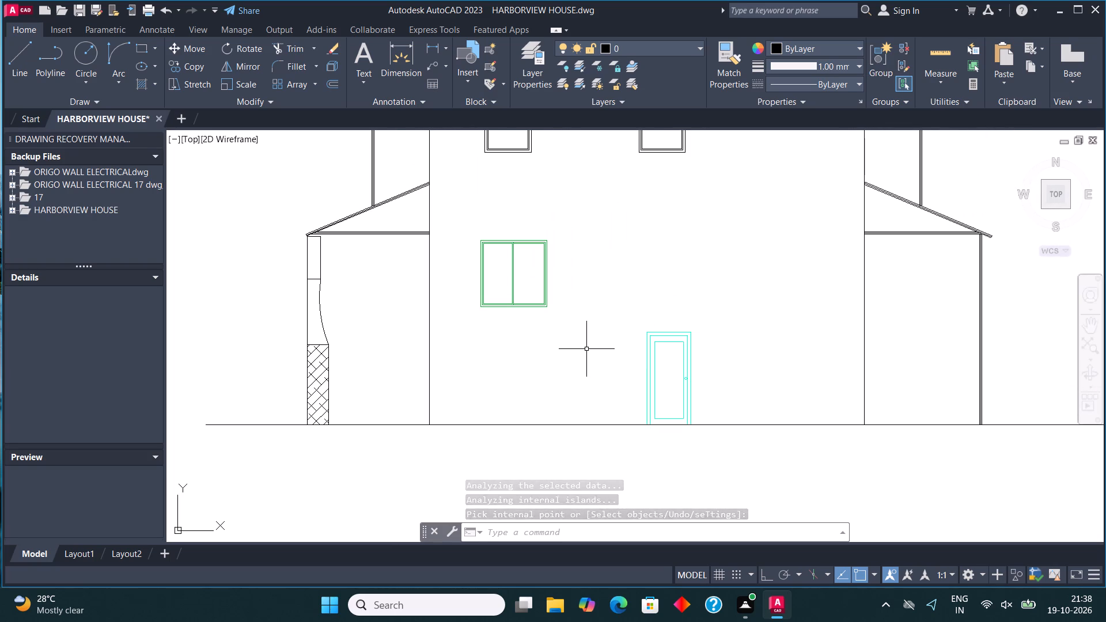
pyautogui.press('h')
pyautogui.press('Return')
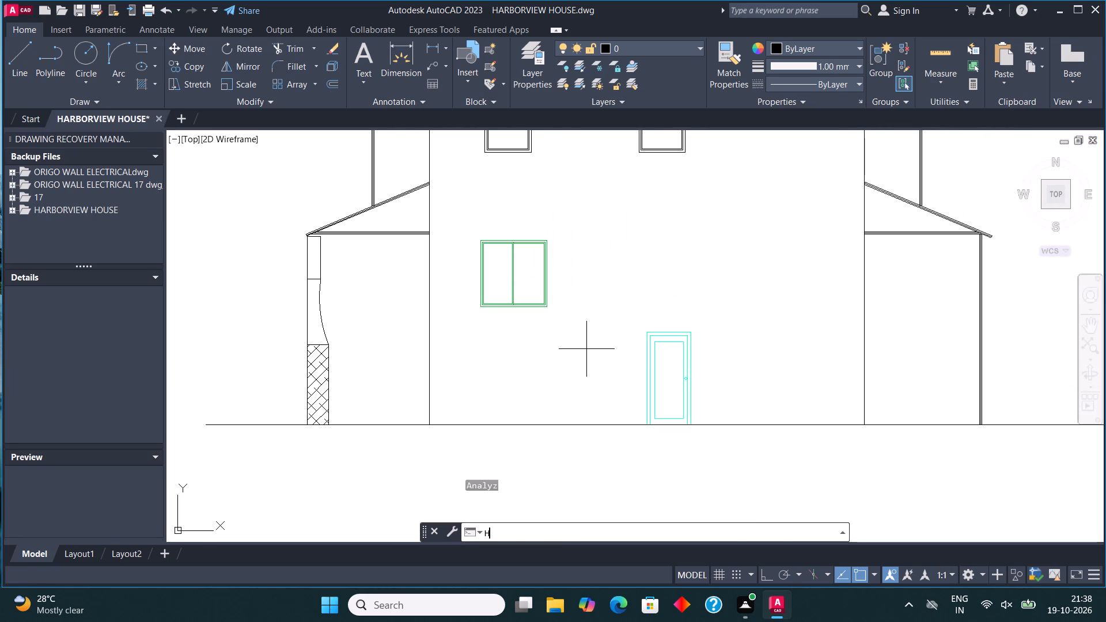
pyautogui.doubleClick(326, 52)
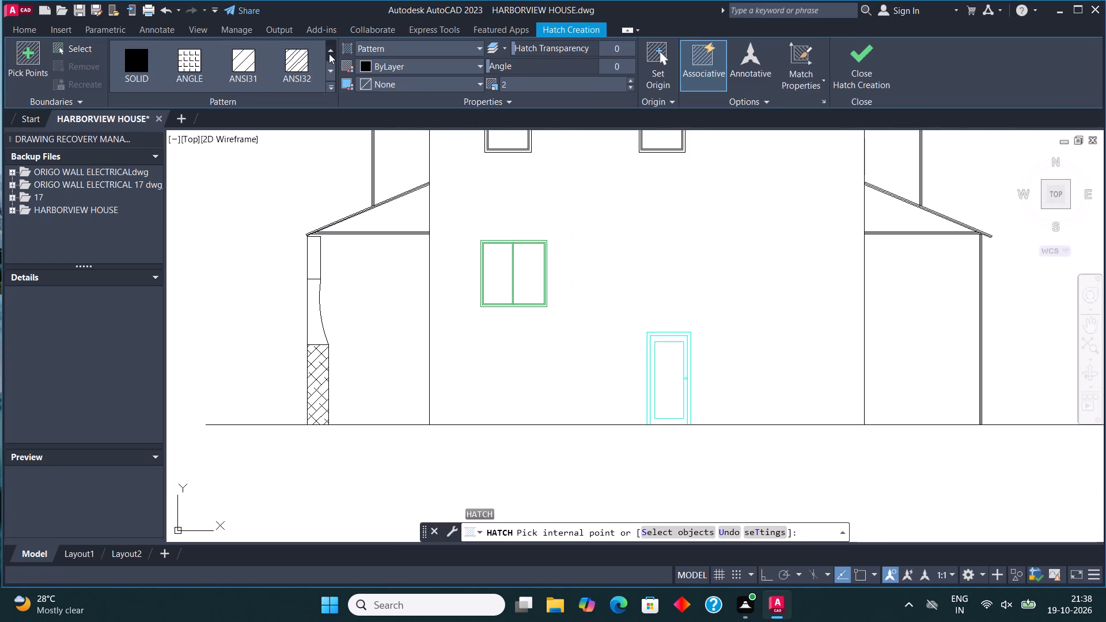
pyautogui.tripleClick(329, 54)
pyautogui.tripleClick(331, 66)
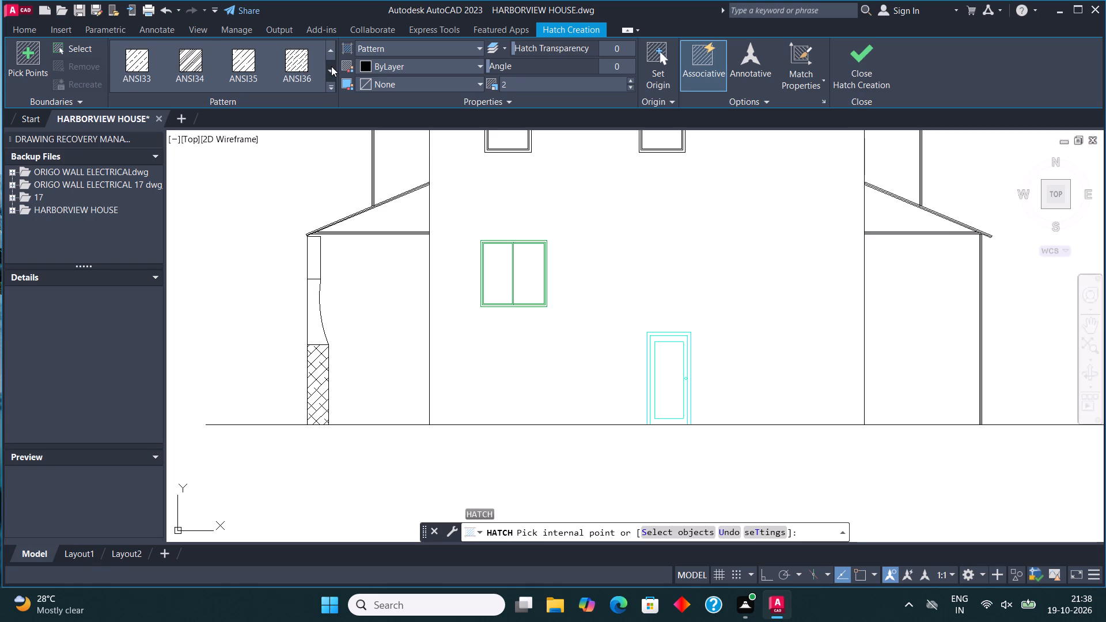
pyautogui.click(331, 66)
pyautogui.click(331, 66)
pyautogui.click(331, 66)
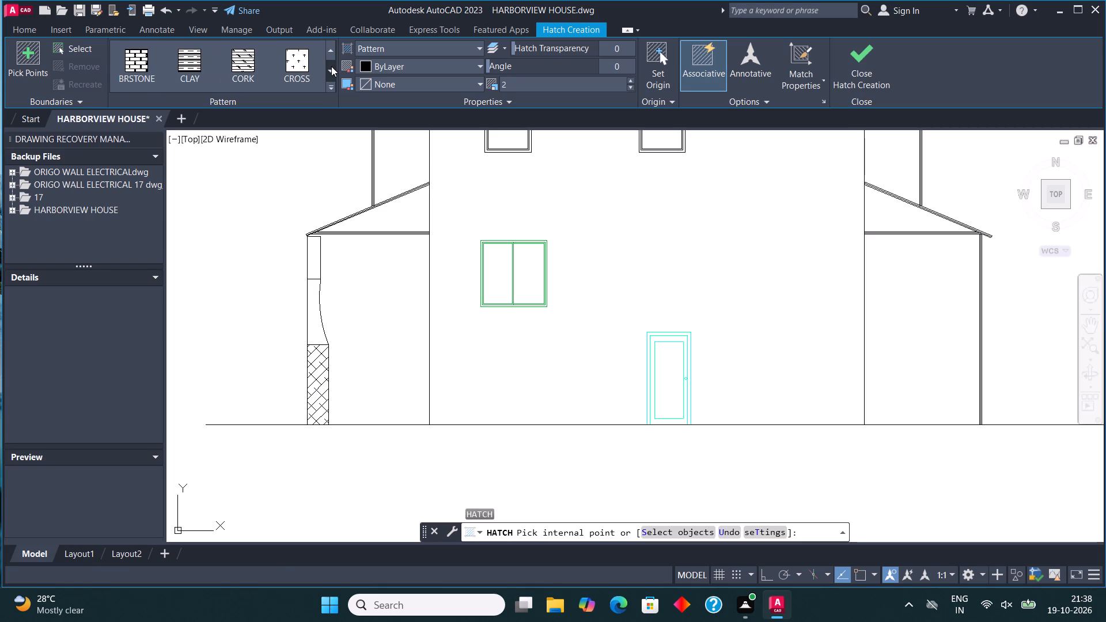
pyautogui.click(331, 66)
pyautogui.click(331, 66)
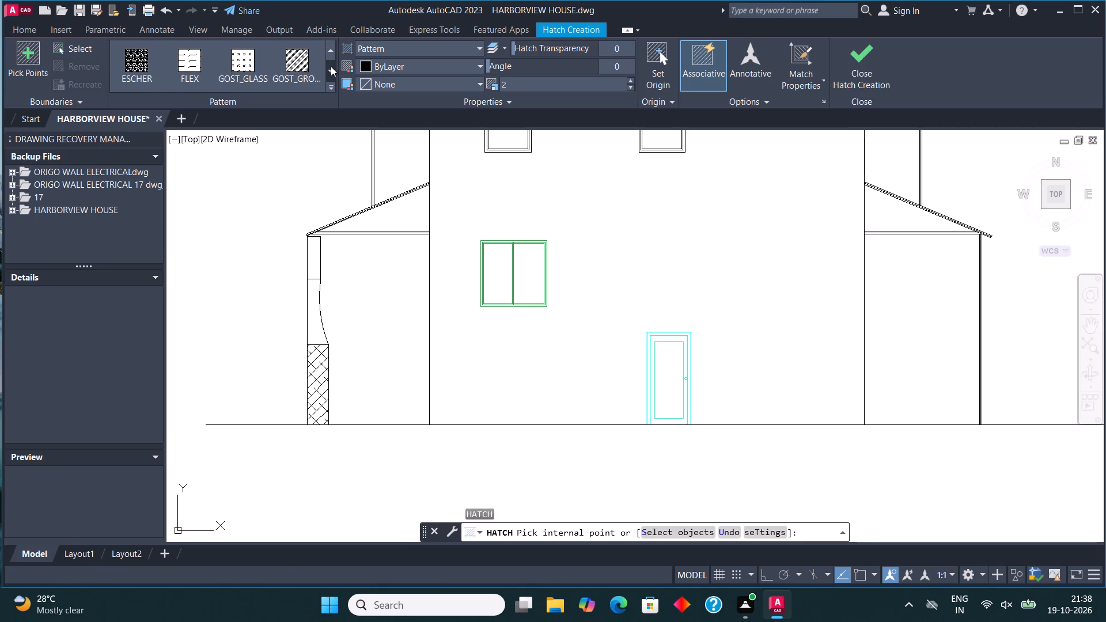
pyautogui.click(331, 66)
pyautogui.doubleClick(331, 66)
pyautogui.click(331, 66)
pyautogui.click(331, 66)
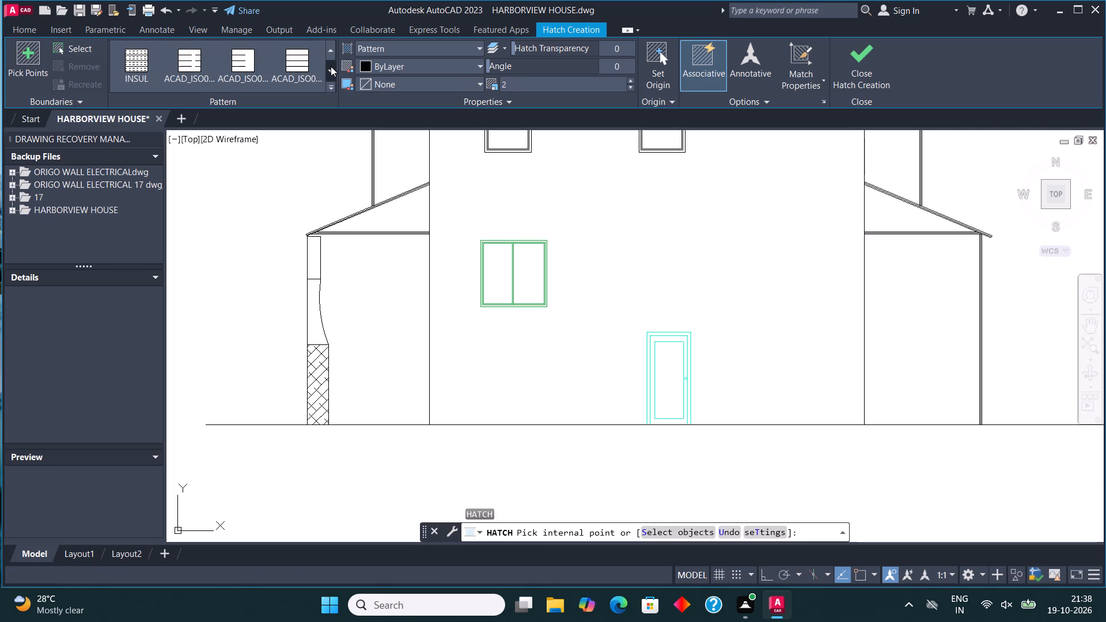
pyautogui.click(309, 62)
pyautogui.click(462, 340)
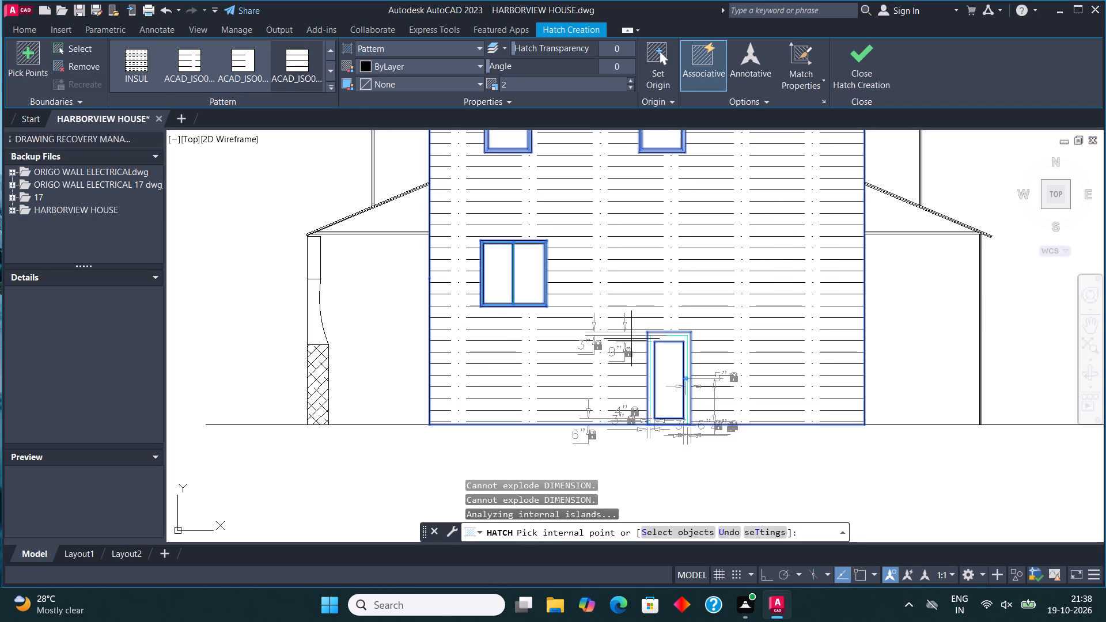
pyautogui.click(930, 327)
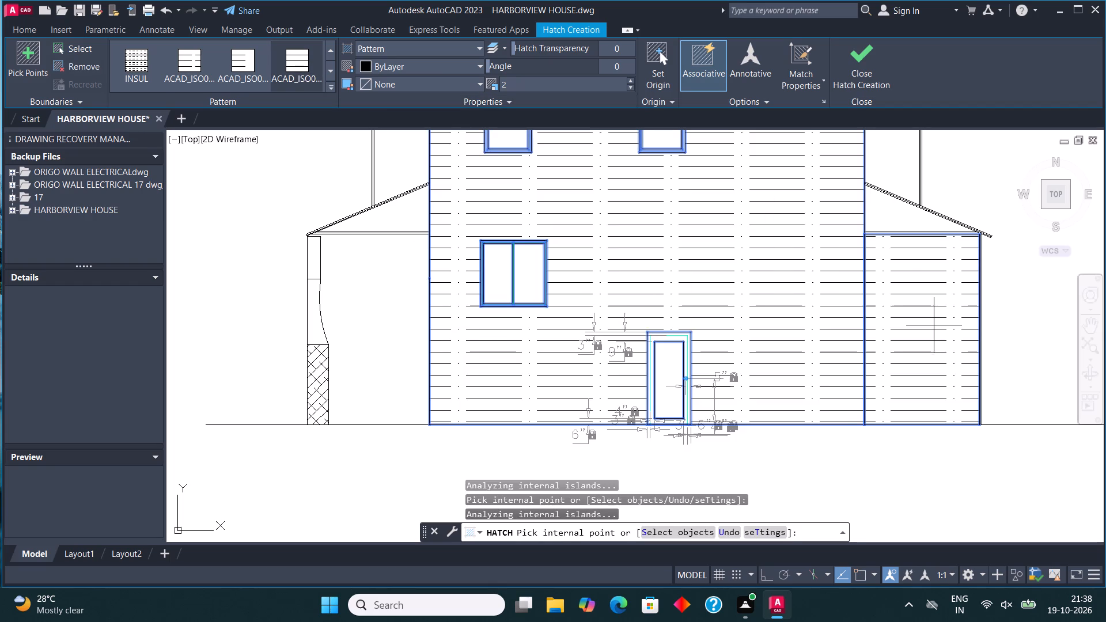
# Extend the siding hatch to the upper right wall, the area under the right side roof, both upper roof rectangles and the gable.
pyautogui.moveTo(884, 275); pyautogui.dragTo(851, 499, button='middle')
pyautogui.scroll(1, 855, 486)
pyautogui.click(868, 346)
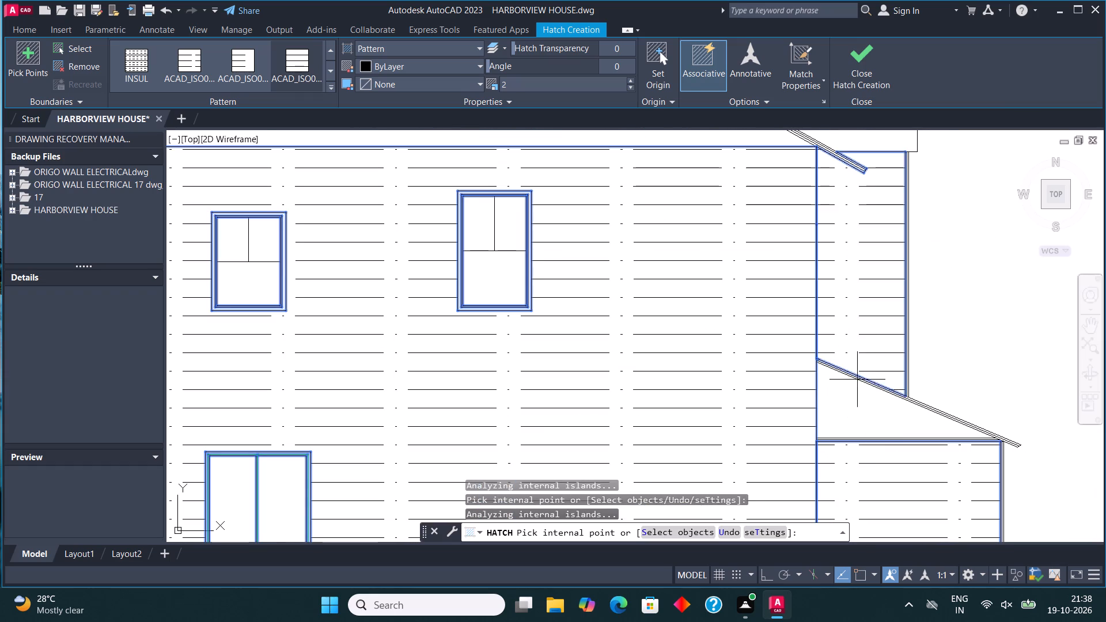
pyautogui.click(851, 418)
pyautogui.scroll(-3, 817, 483)
pyautogui.scroll(2, 819, 396)
pyautogui.click(816, 385)
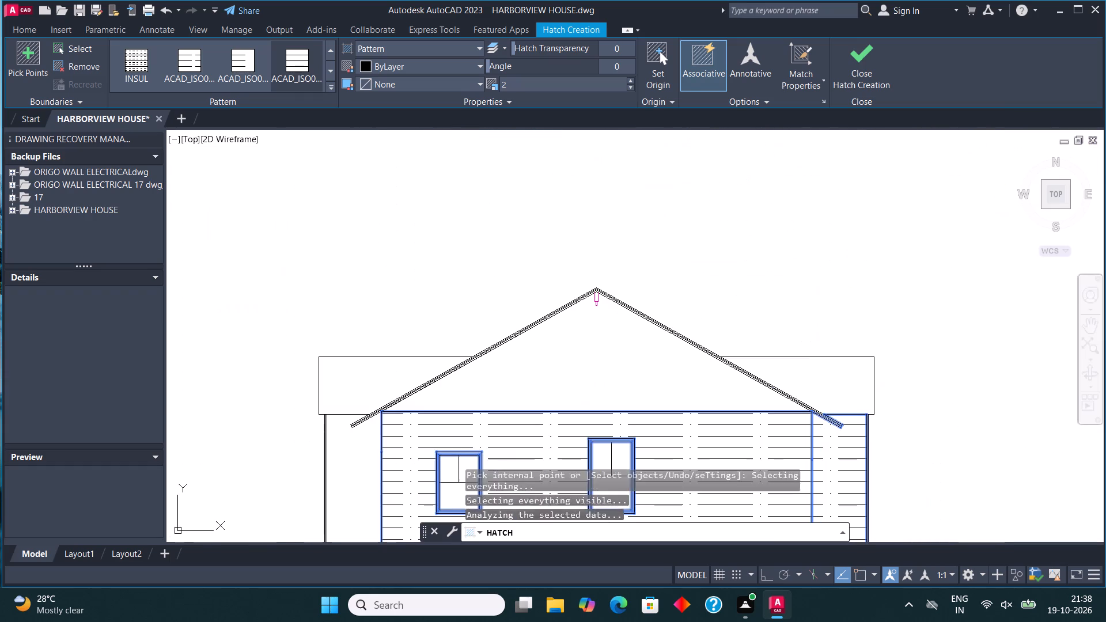
pyautogui.click(407, 377)
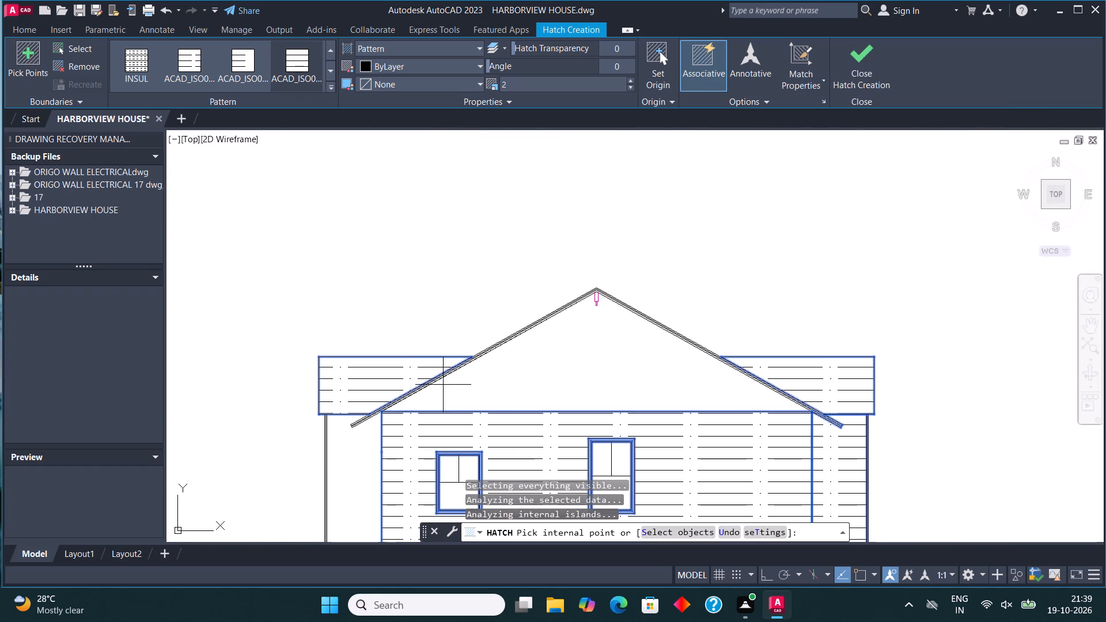
pyautogui.click(518, 395)
pyautogui.click(867, 52)
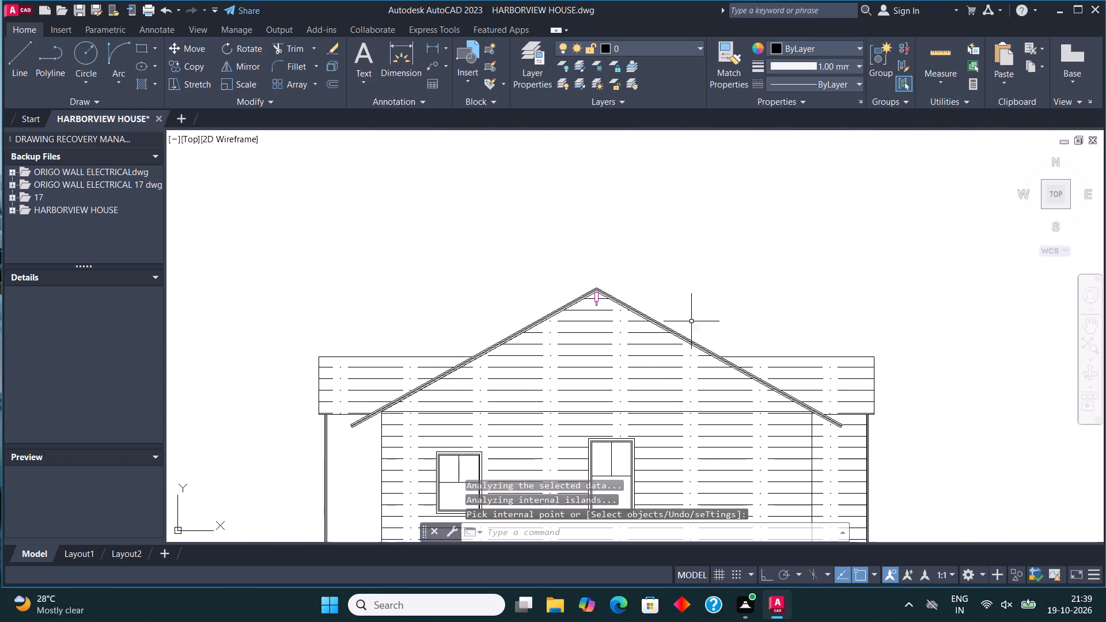
# Delete the horizontal line across the base of the gable in the new elevation.
pyautogui.scroll(2, 604, 407)
pyautogui.click(632, 417)
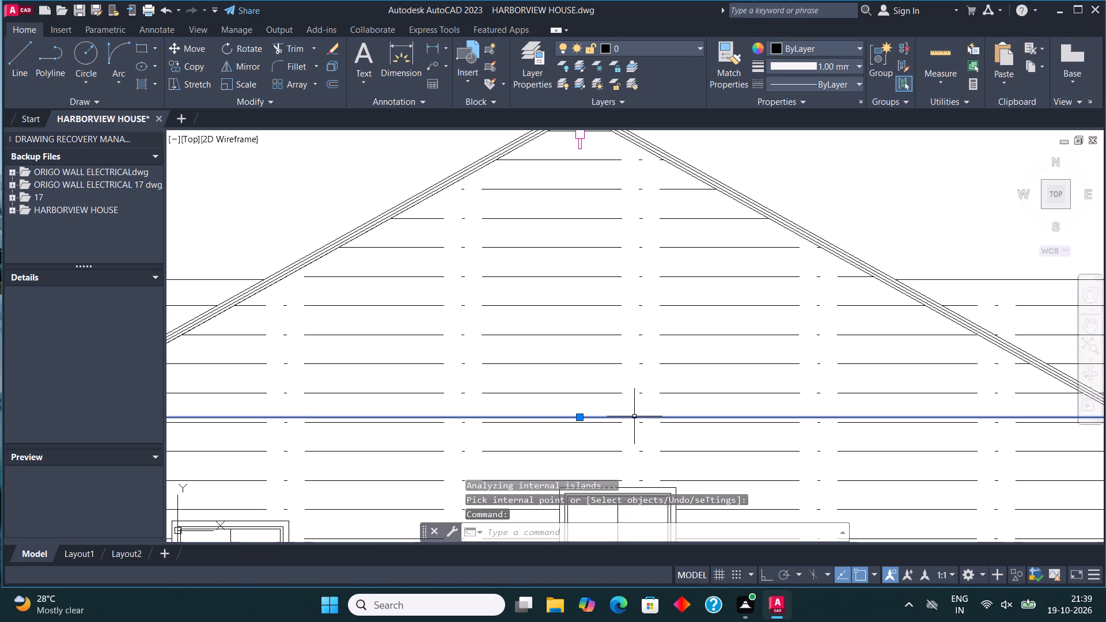
pyautogui.press('Delete')
# Examine the front elevation's hatch and material colours and compare them with the new elevation.
pyautogui.scroll(-4, 597, 376)
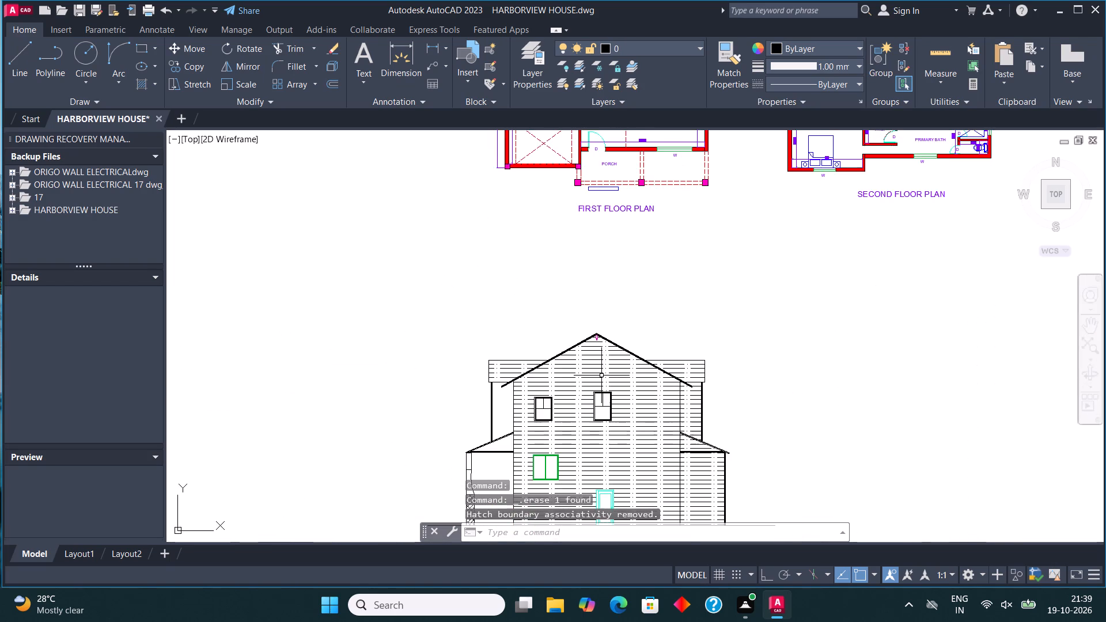
pyautogui.moveTo(604, 369); pyautogui.dragTo(581, 285, button='middle')
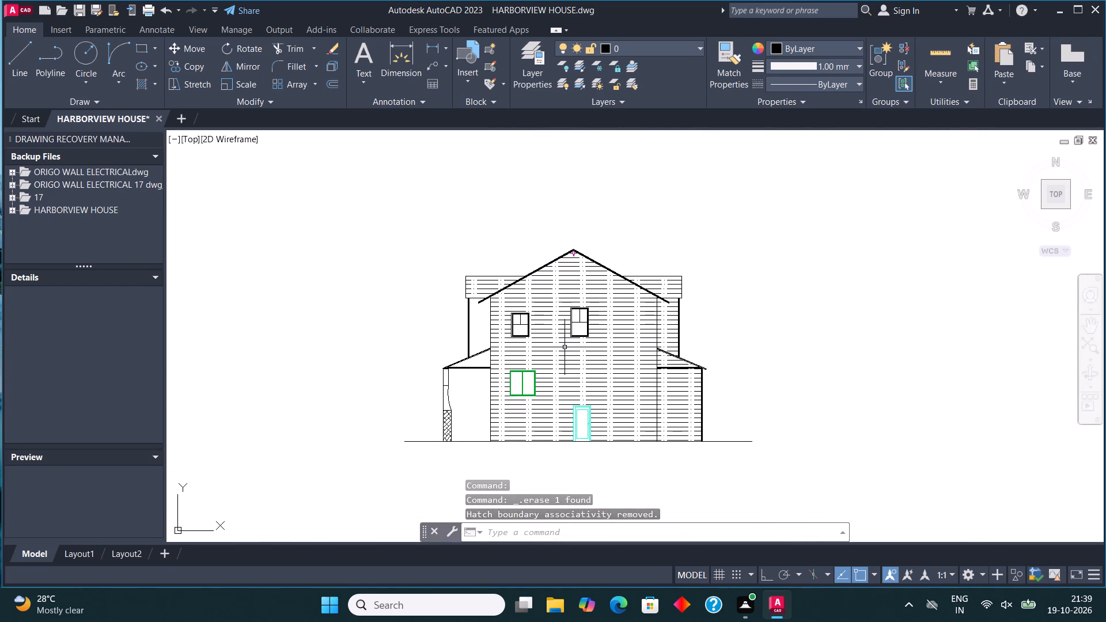
pyautogui.moveTo(585, 361); pyautogui.dragTo(546, 371, button='middle')
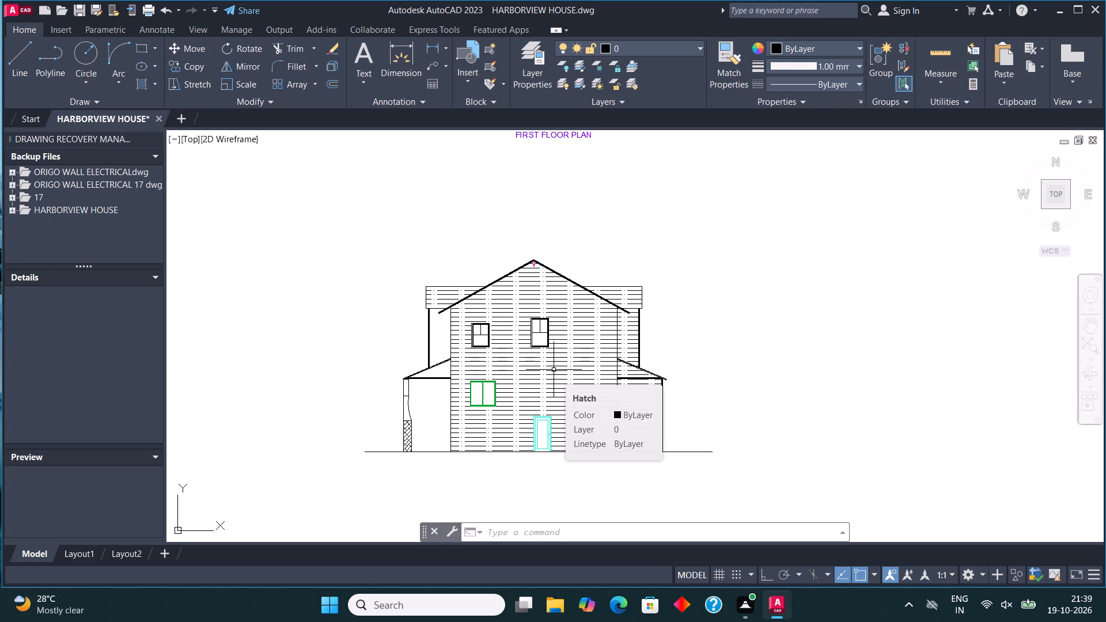
pyautogui.scroll(-4, 584, 443)
pyautogui.scroll(8, 605, 335)
pyautogui.scroll(-3, 585, 347)
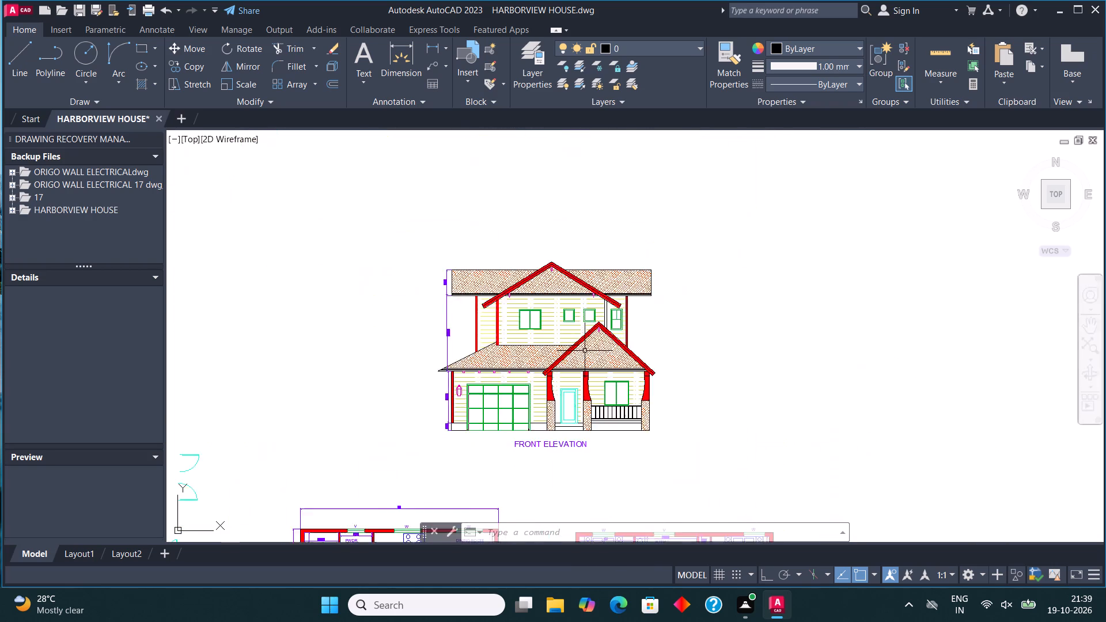
pyautogui.scroll(-2, 585, 351)
pyautogui.scroll(4, 588, 310)
pyautogui.scroll(-6, 573, 295)
pyautogui.scroll(5, 572, 328)
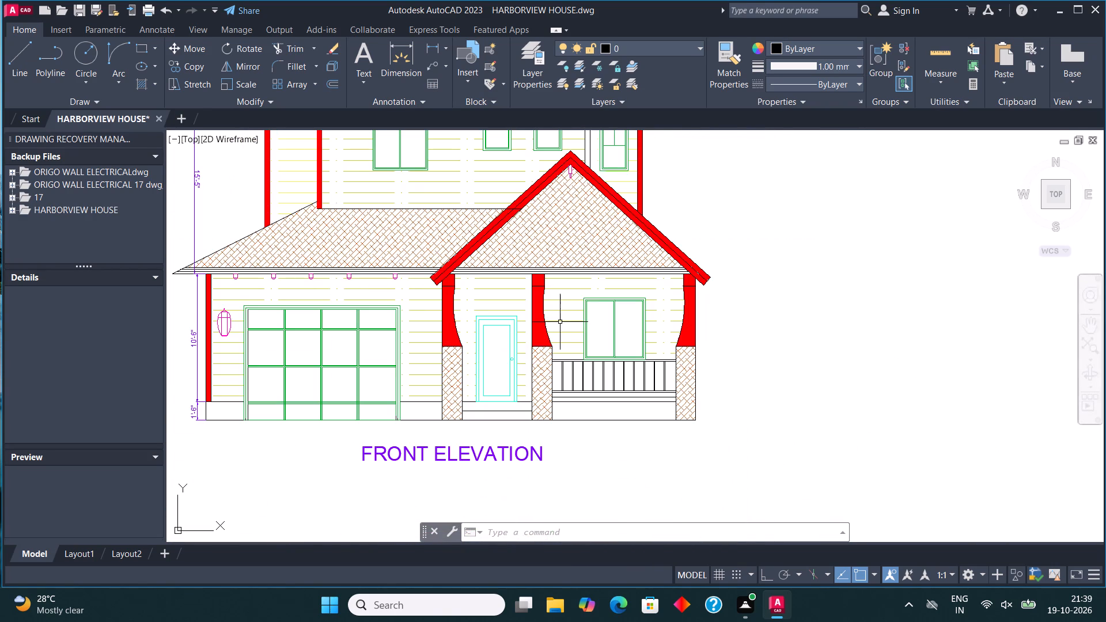
pyautogui.scroll(4, 575, 292)
pyautogui.scroll(-7, 575, 292)
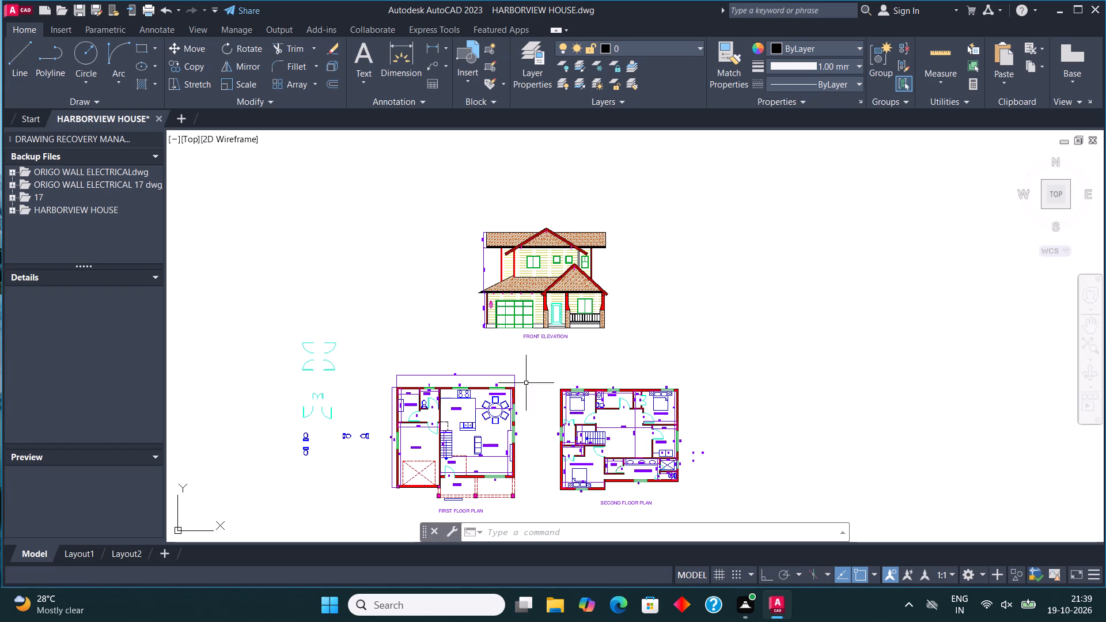
pyautogui.scroll(-2, 528, 379)
pyautogui.scroll(5, 491, 482)
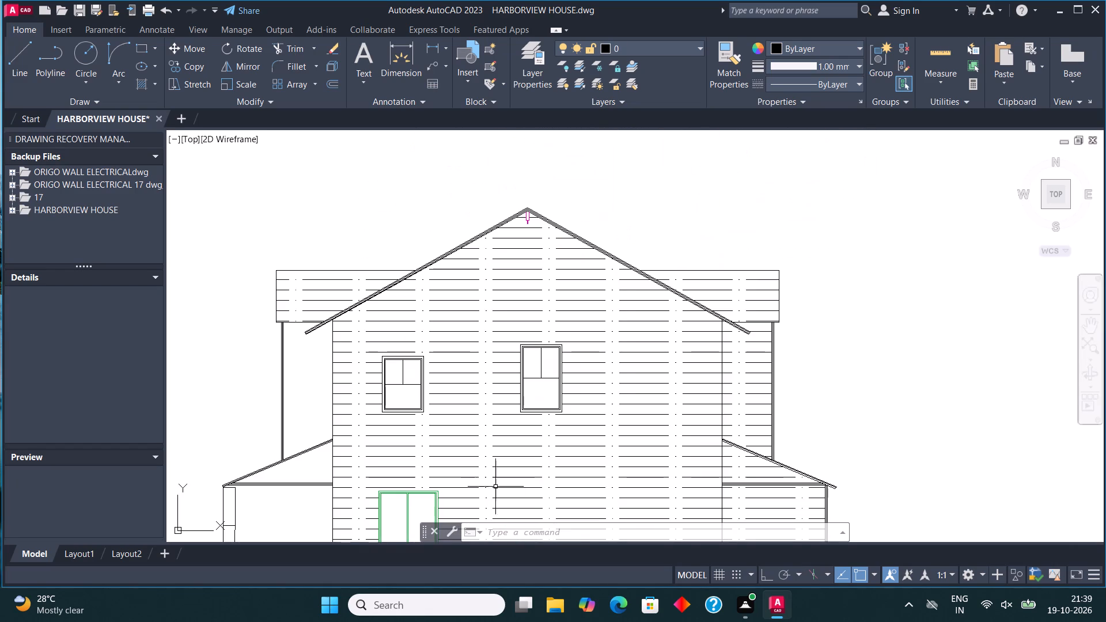
# Change the colour of the new elevation's horizontal siding hatch to yellow.
pyautogui.click(500, 472)
pyautogui.click(483, 446)
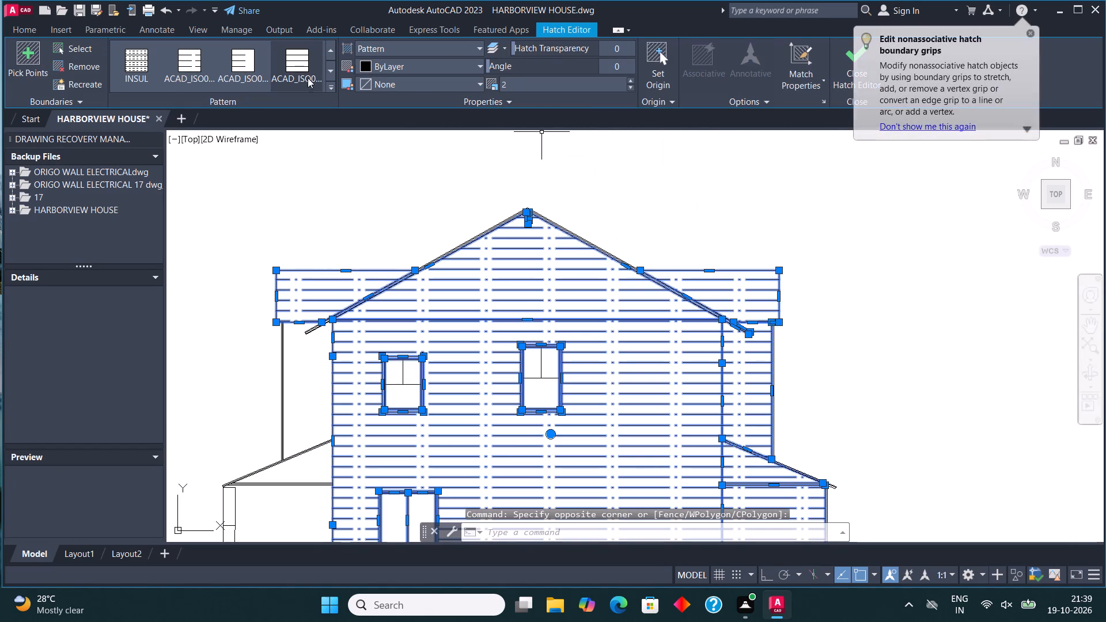
pyautogui.click(397, 57)
pyautogui.click(431, 65)
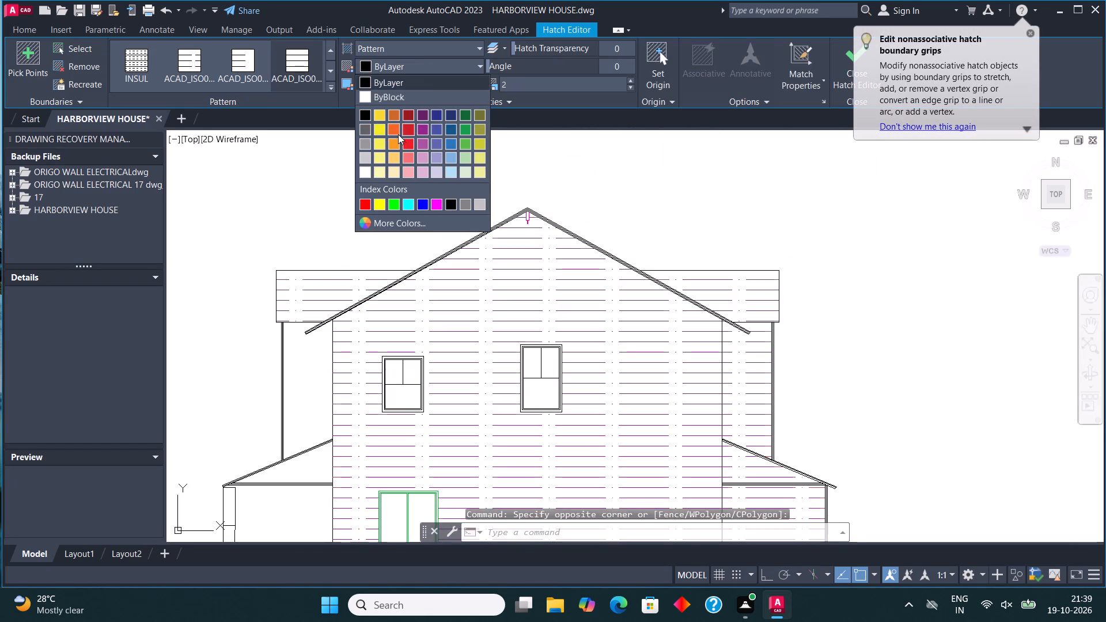
pyautogui.click(384, 134)
pyautogui.scroll(-2, 464, 271)
pyautogui.press('Escape')
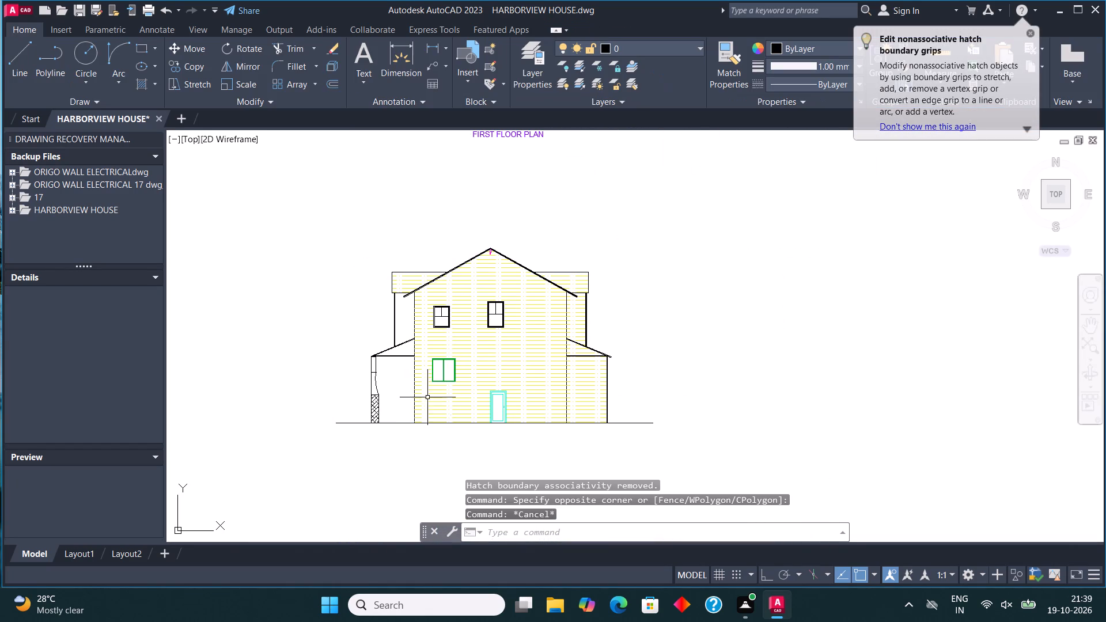
# Move the complete upper-floor left window of the new elevation to the WIND layer.
pyautogui.scroll(2, 581, 310)
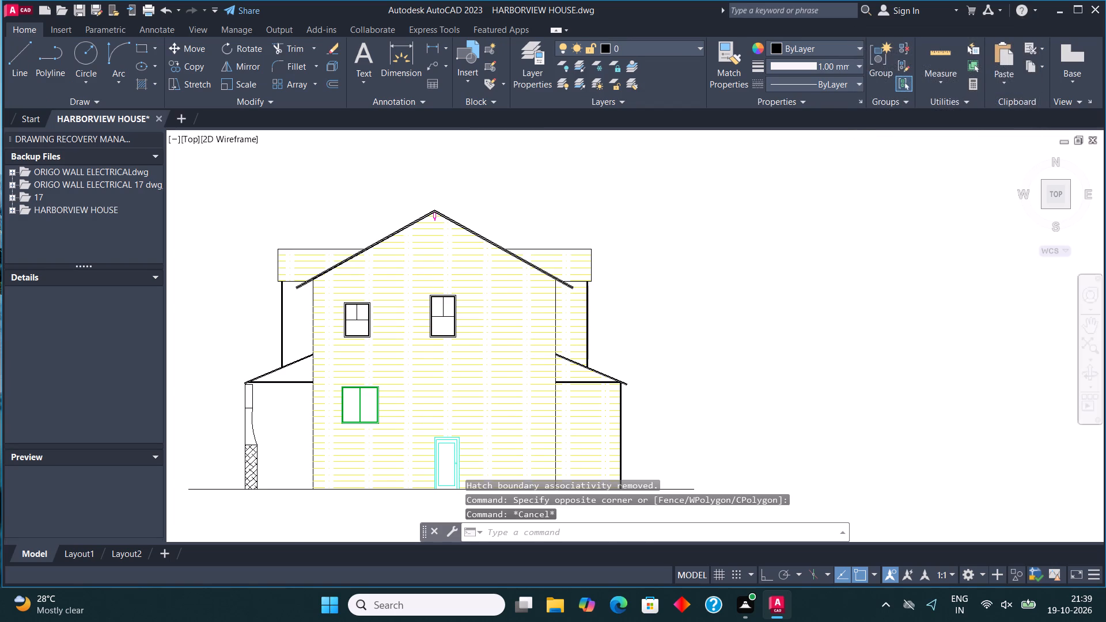
pyautogui.scroll(-3, 562, 277)
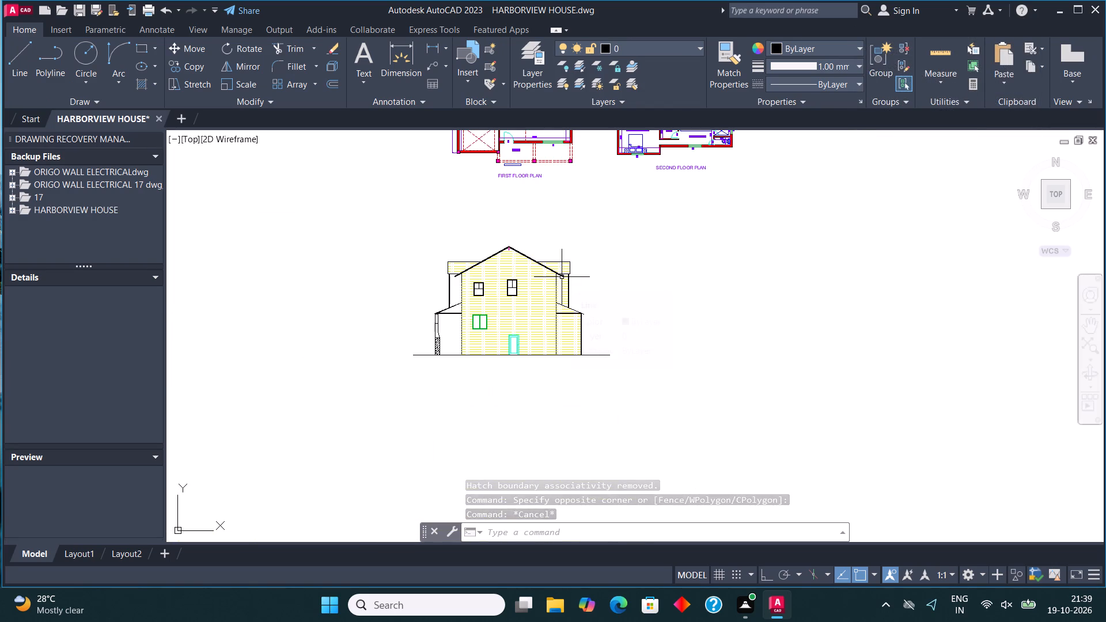
pyautogui.scroll(3, 475, 293)
pyautogui.click(475, 279)
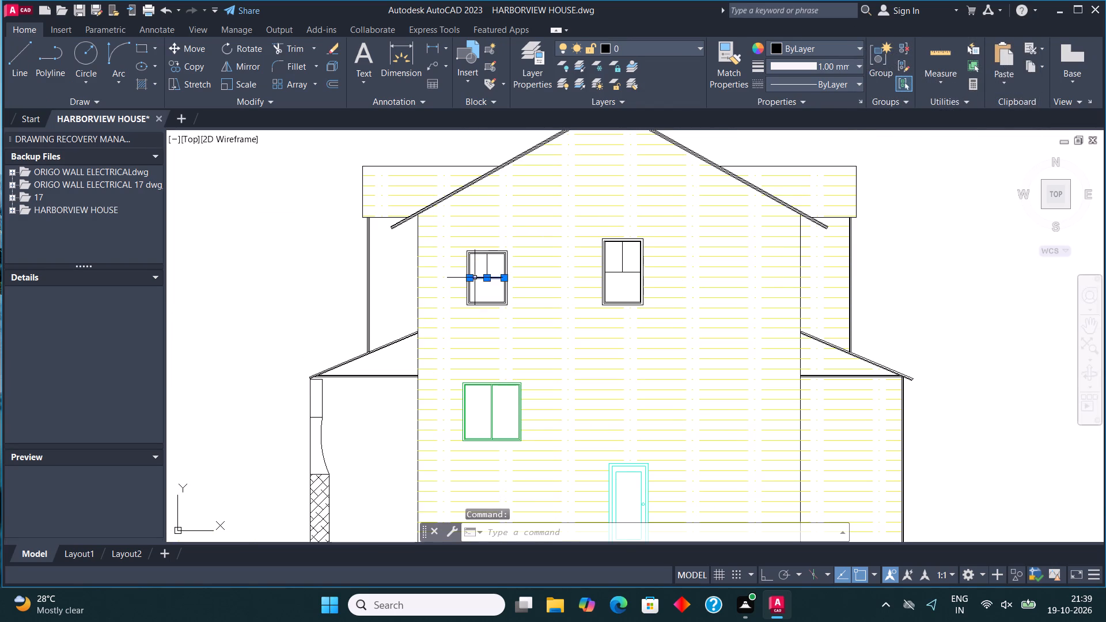
pyautogui.scroll(2, 477, 275)
pyautogui.click(429, 372)
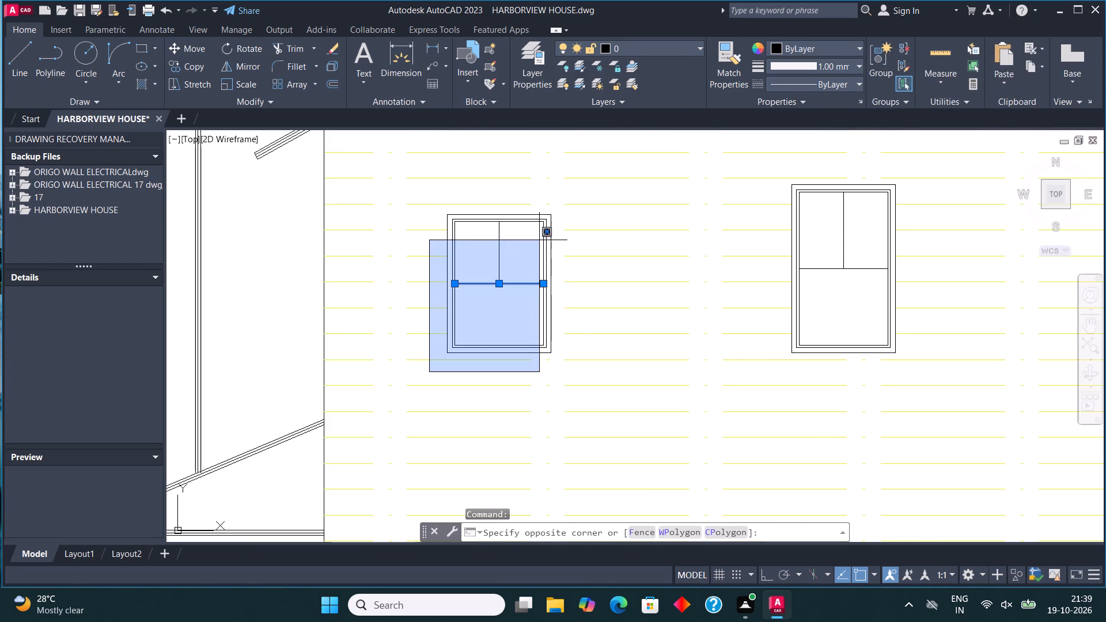
pyautogui.click(582, 208)
pyautogui.click(646, 51)
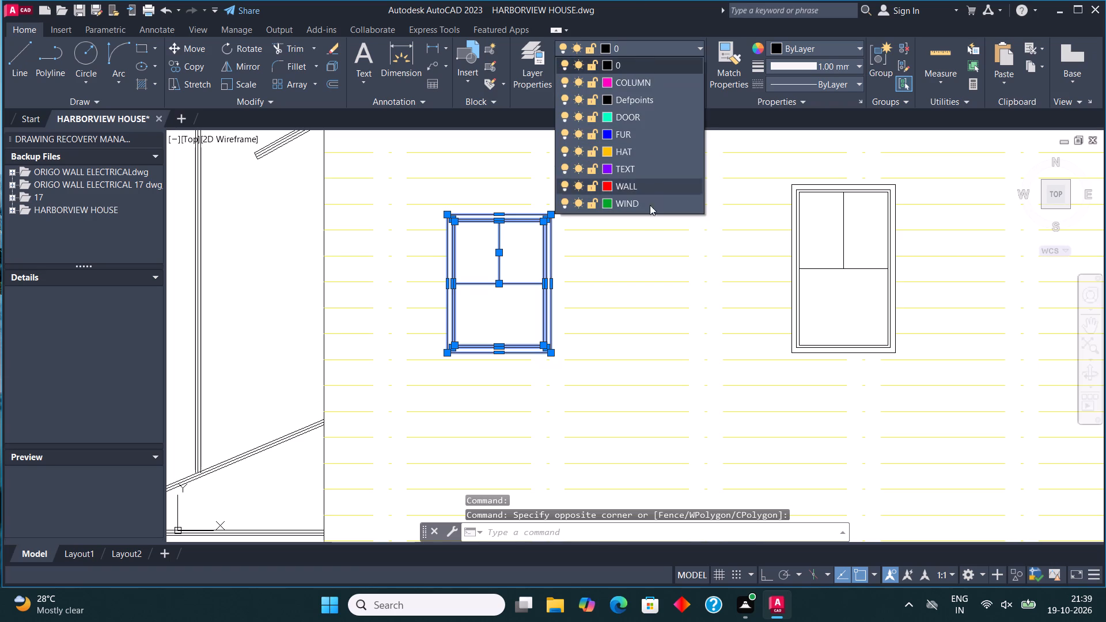
pyautogui.click(653, 202)
pyautogui.press('Escape')
# Move the complete upper-floor right window of the new elevation to the WIND layer.
pyautogui.scroll(-1, 520, 339)
pyautogui.scroll(1, 670, 323)
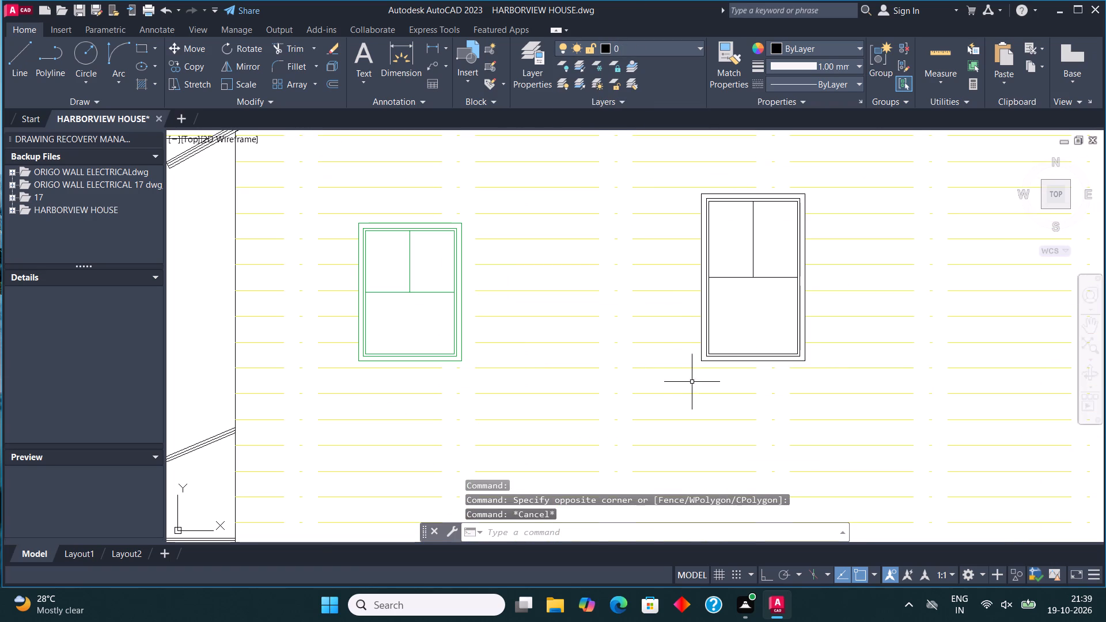
pyautogui.click(690, 386)
pyautogui.click(840, 187)
pyautogui.click(676, 49)
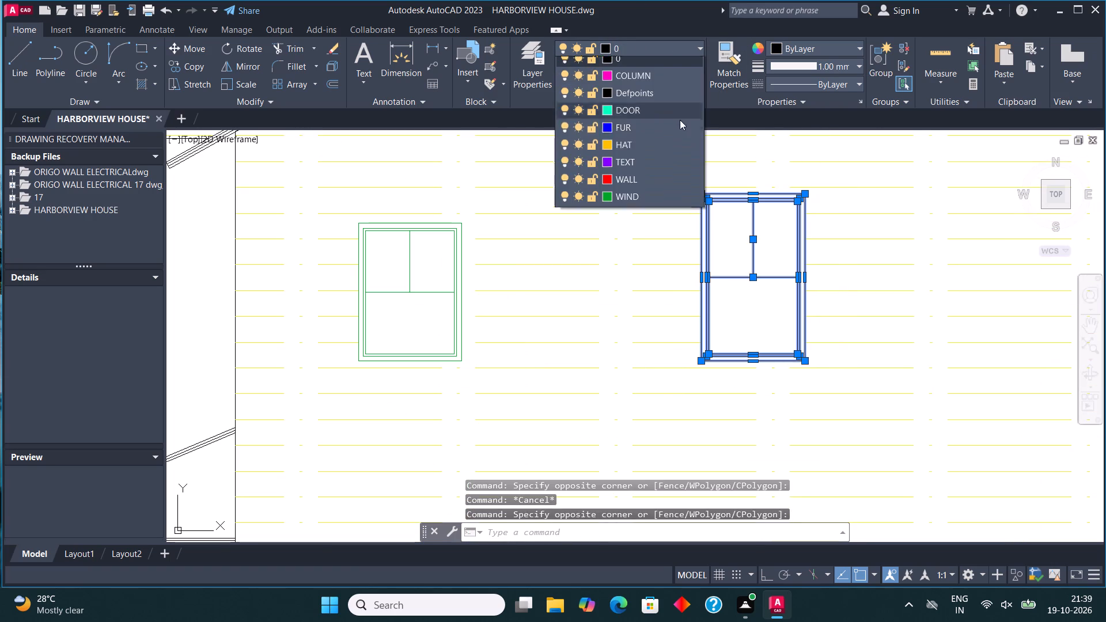
pyautogui.click(670, 207)
pyautogui.press('Escape')
# Change the colour of the ANSI37 hatch in the left porch column's lower section to red.
pyautogui.scroll(-4, 589, 225)
pyautogui.scroll(4, 563, 299)
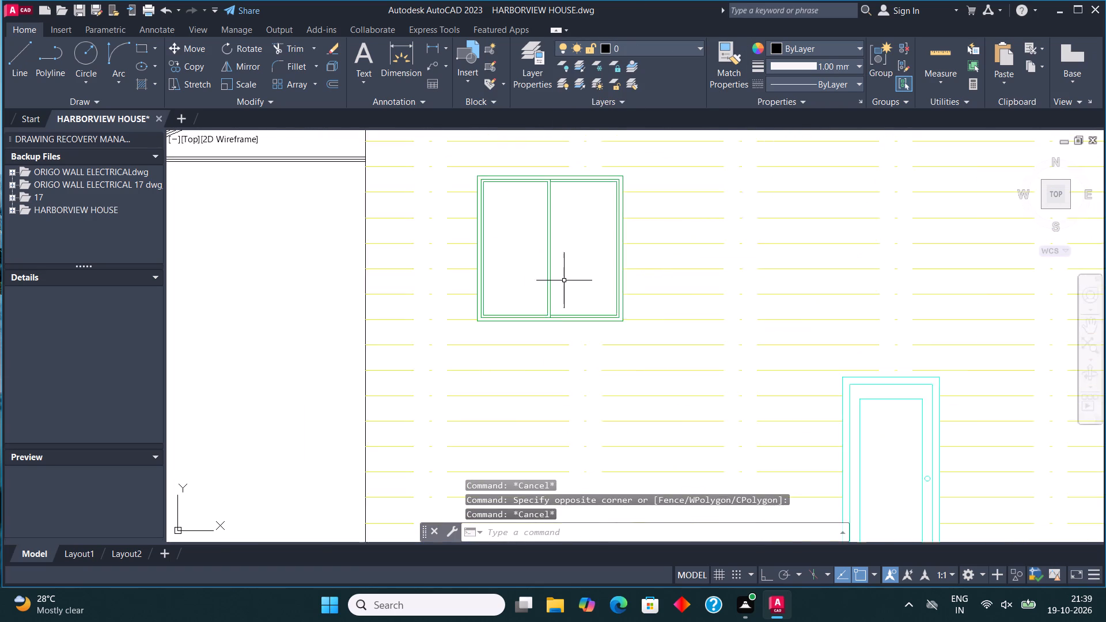
pyautogui.scroll(-3, 564, 281)
pyautogui.moveTo(506, 314); pyautogui.dragTo(540, 336, button='middle')
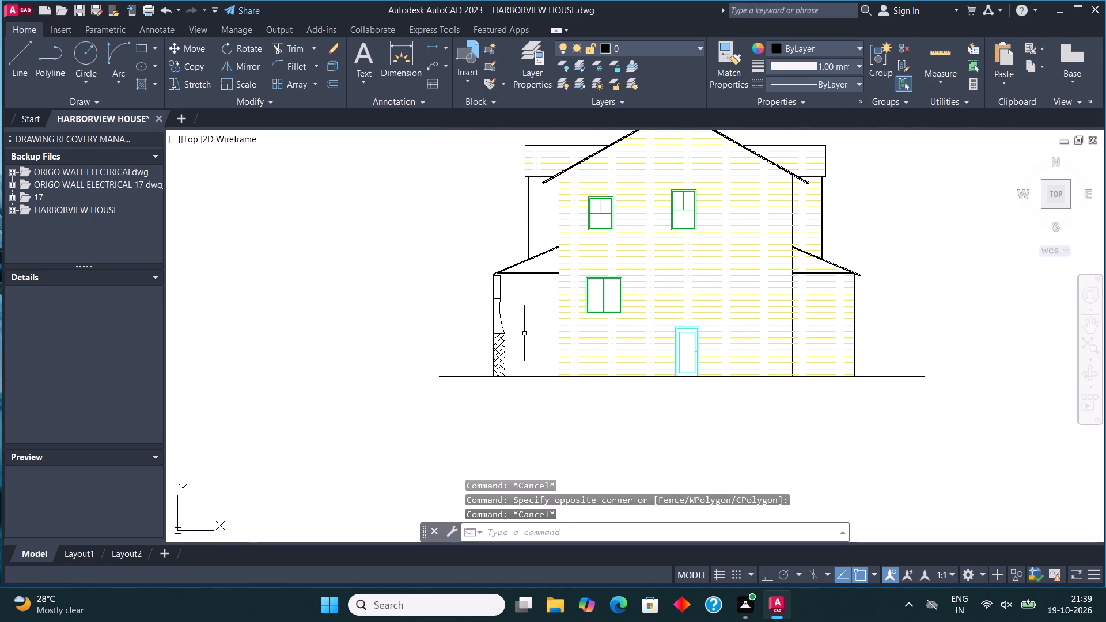
pyautogui.scroll(1, 516, 332)
pyautogui.scroll(-3, 528, 326)
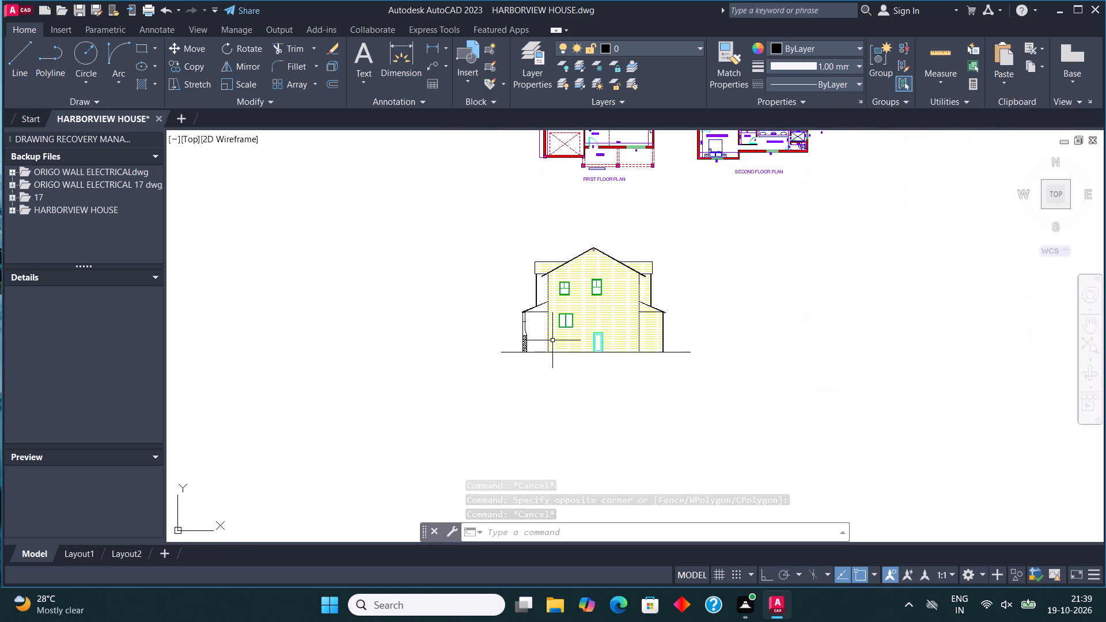
pyautogui.moveTo(630, 216); pyautogui.dragTo(619, 462, button='middle')
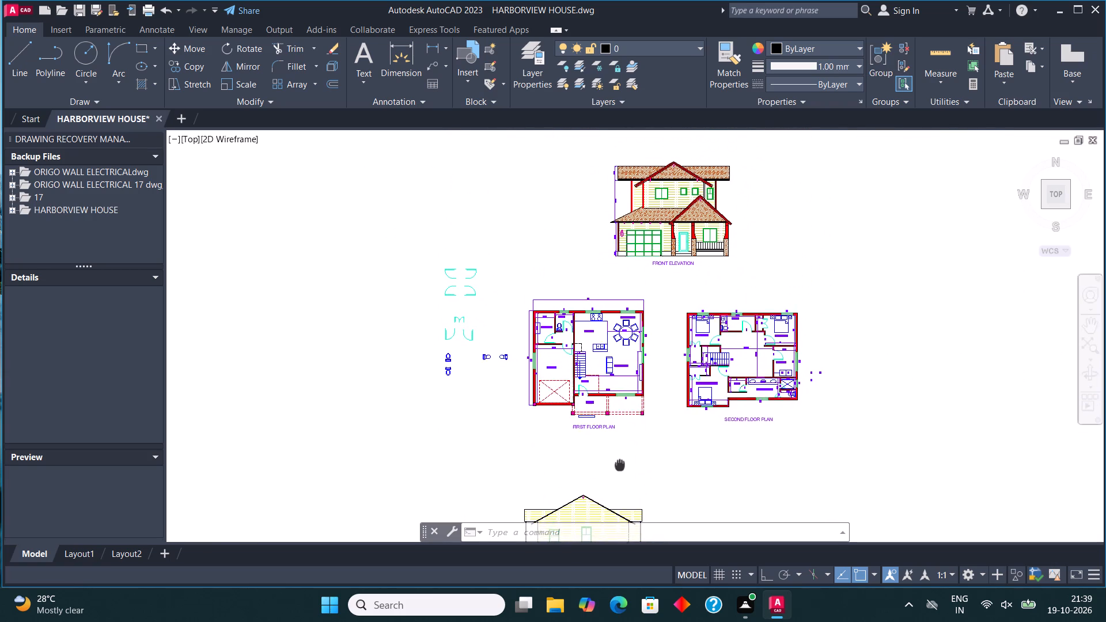
pyautogui.moveTo(619, 462); pyautogui.dragTo(632, 348, button='middle')
pyautogui.scroll(3, 524, 473)
pyautogui.click(521, 472)
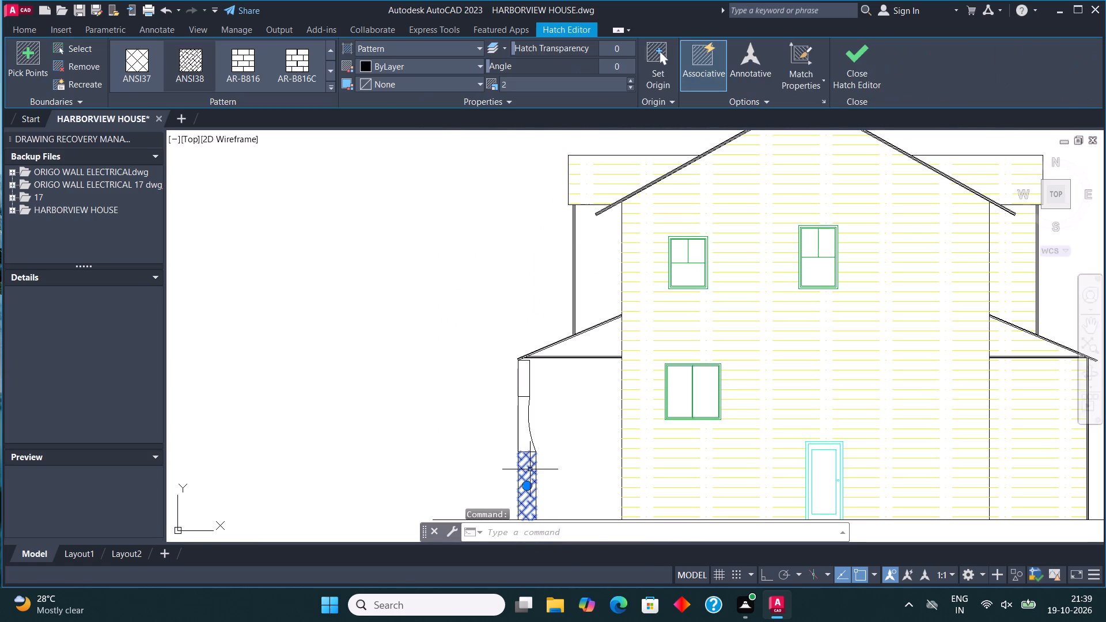
pyautogui.click(407, 63)
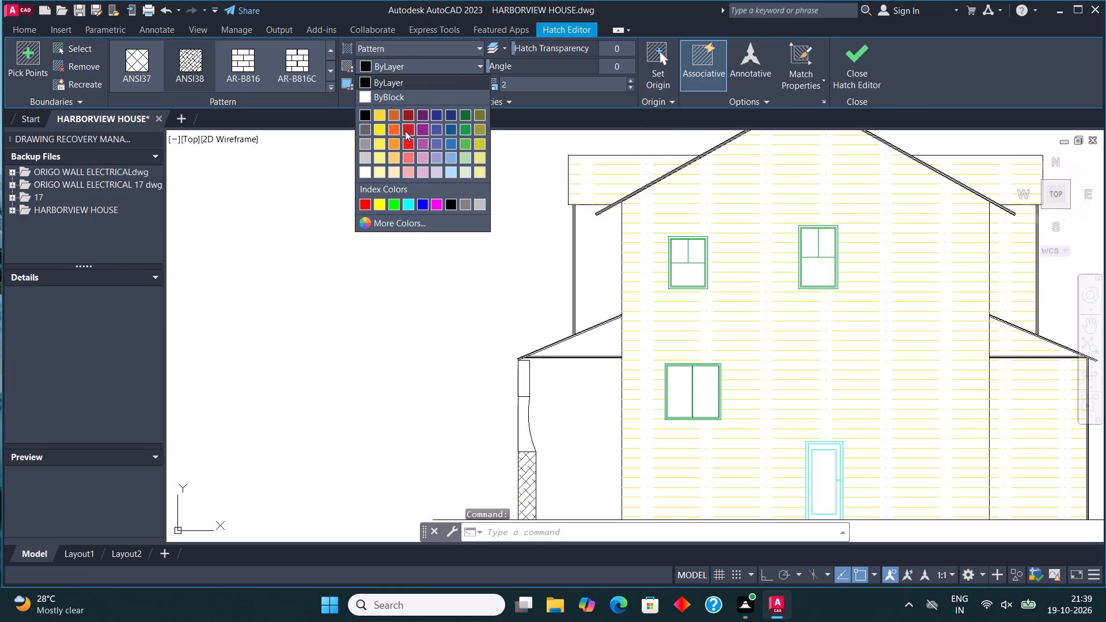
pyautogui.click(408, 145)
pyautogui.press('Escape')
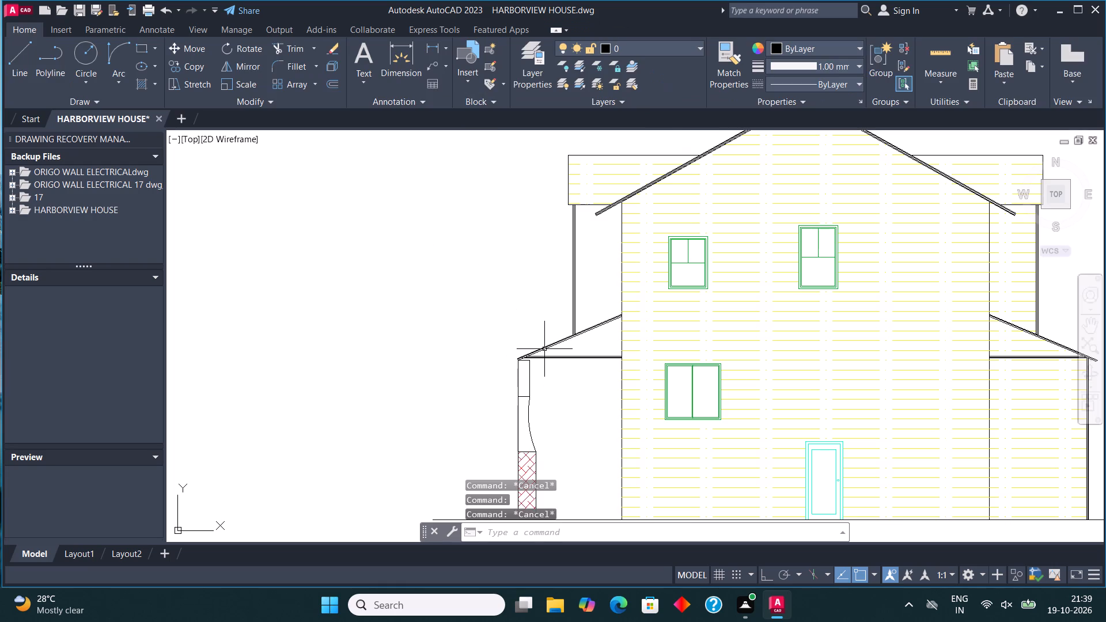
# On the WALL layer, fill the left porch column's curved middle section and top section with a SOLID hatch.
pyautogui.click(657, 54)
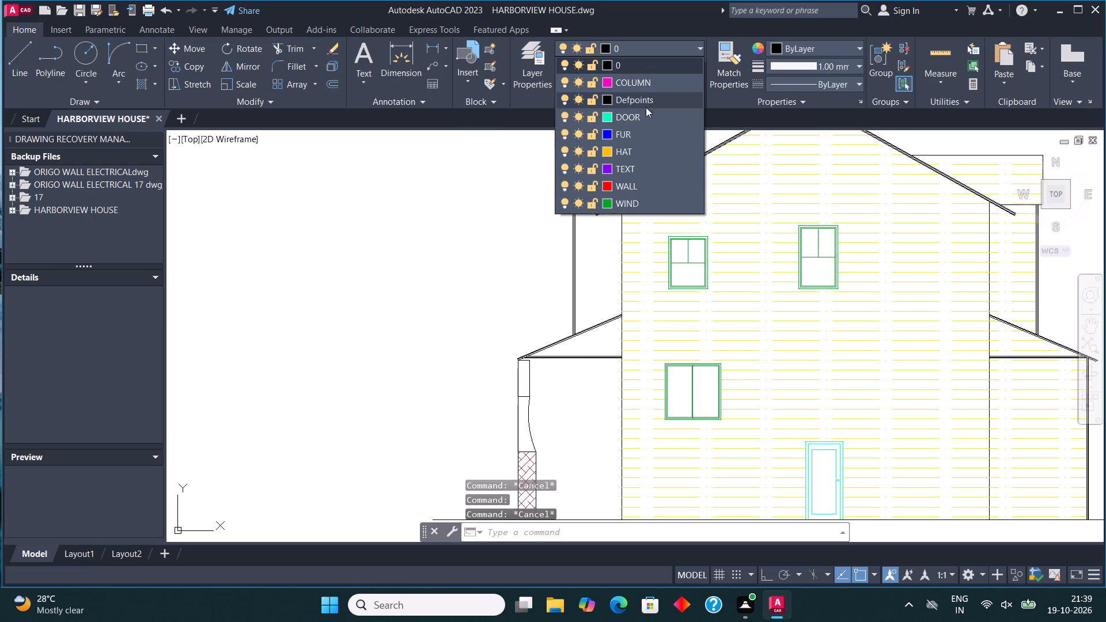
pyautogui.click(639, 187)
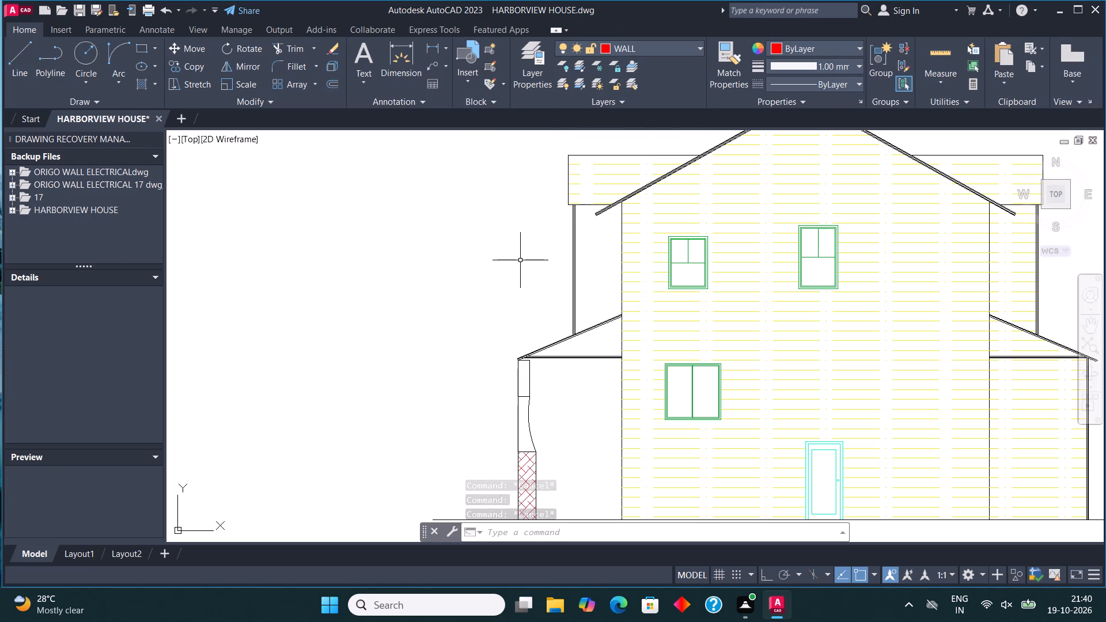
pyautogui.press('h')
pyautogui.press('Return')
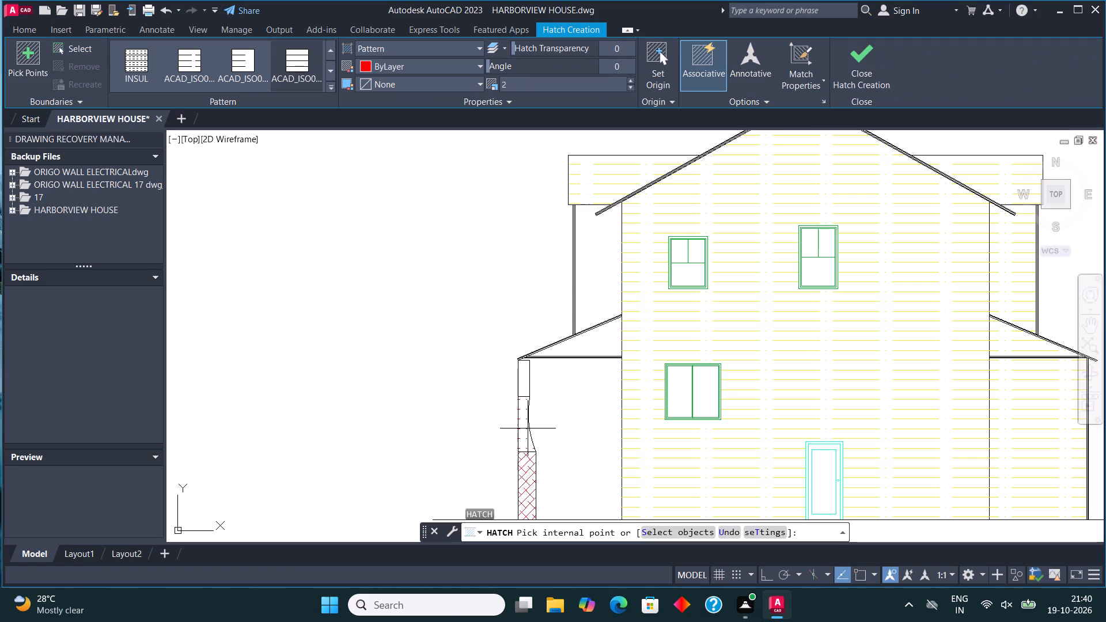
pyautogui.click(528, 428)
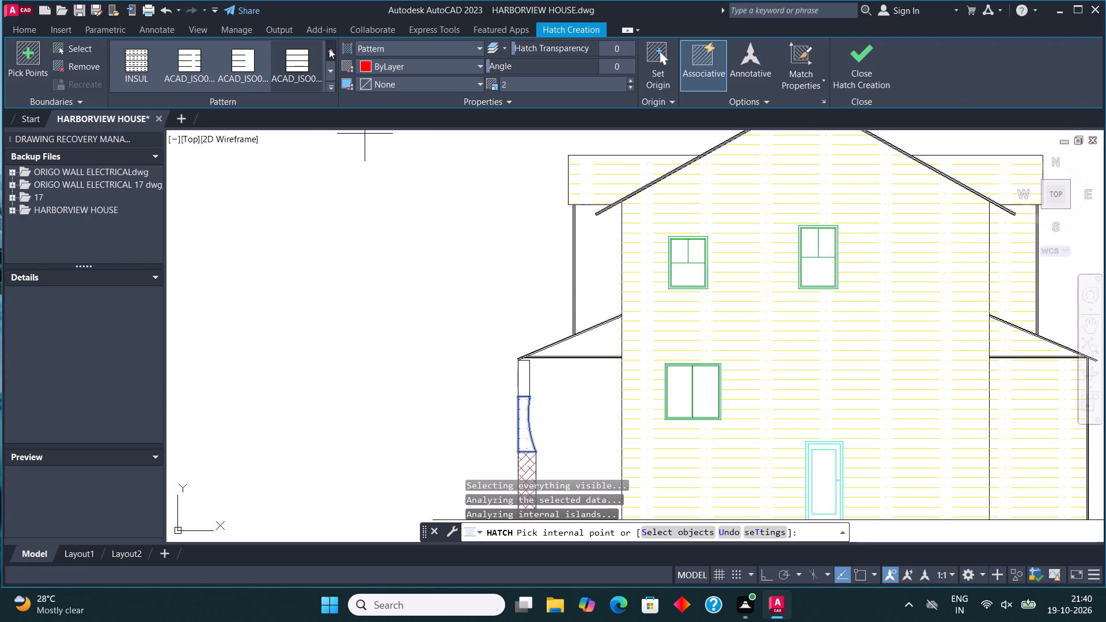
pyautogui.click(329, 48)
pyautogui.click(329, 67)
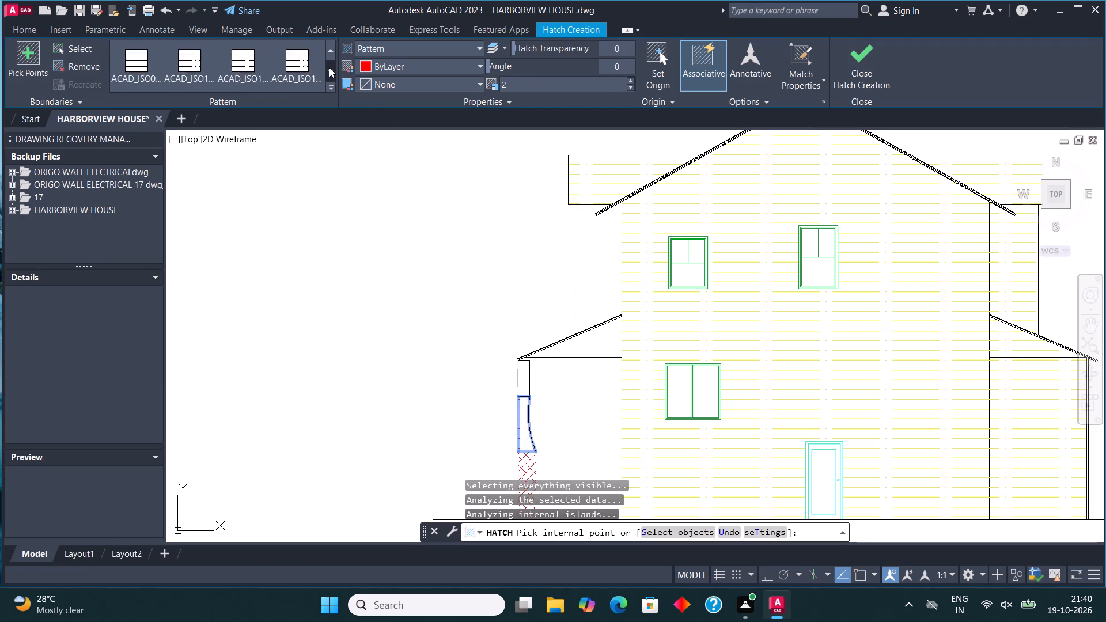
pyautogui.click(330, 48)
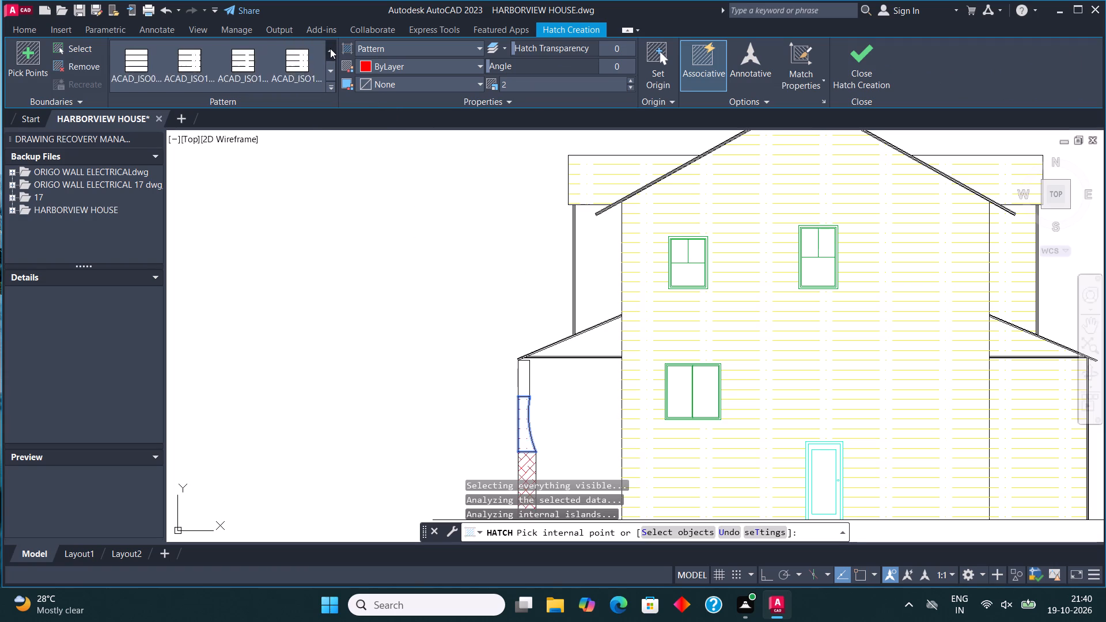
pyautogui.click(331, 43)
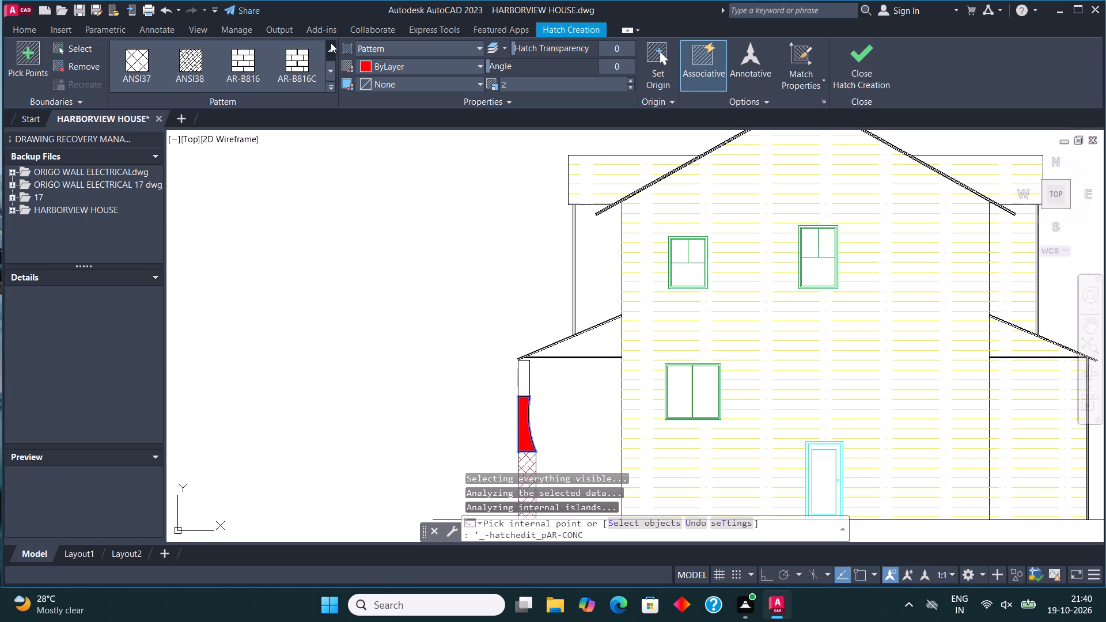
pyautogui.click(141, 65)
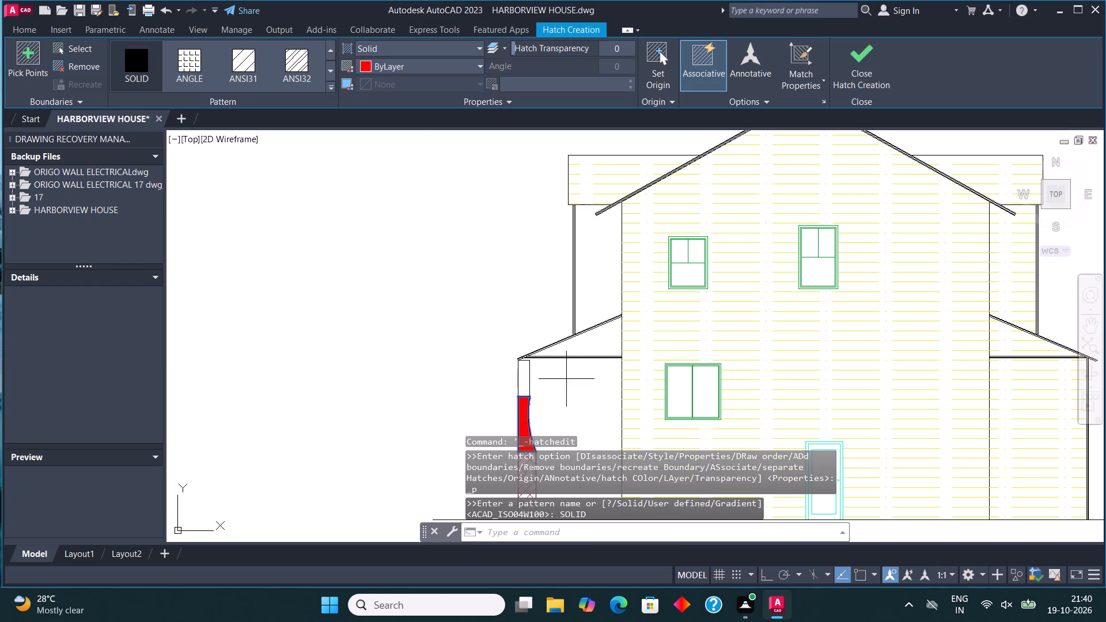
pyautogui.click(520, 371)
pyautogui.scroll(-1, 520, 373)
pyautogui.scroll(2, 521, 375)
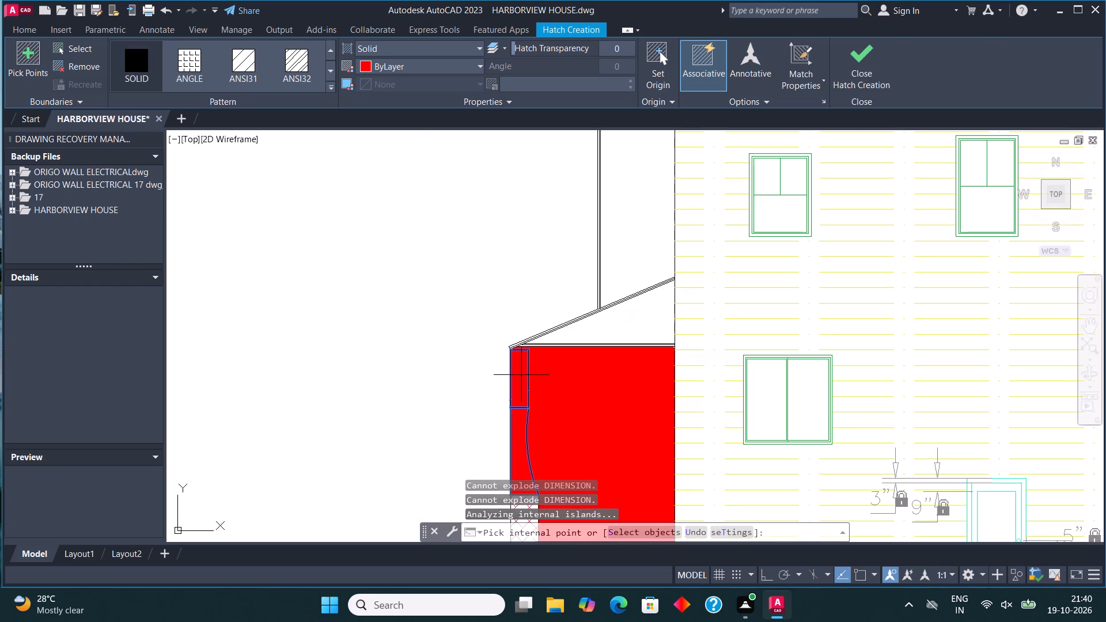
pyautogui.click(521, 375)
pyautogui.scroll(-4, 521, 375)
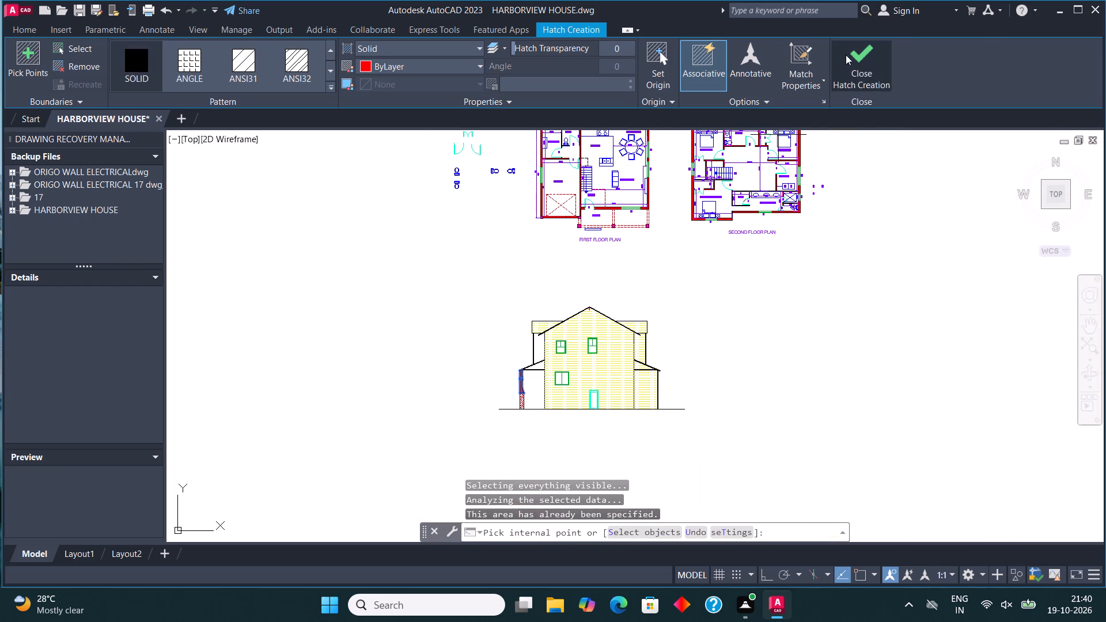
pyautogui.click(848, 52)
# Fill both bands of the left porch roof's sloping edge and of its horizontal beam with the red SOLID hatch.
pyautogui.scroll(6, 538, 372)
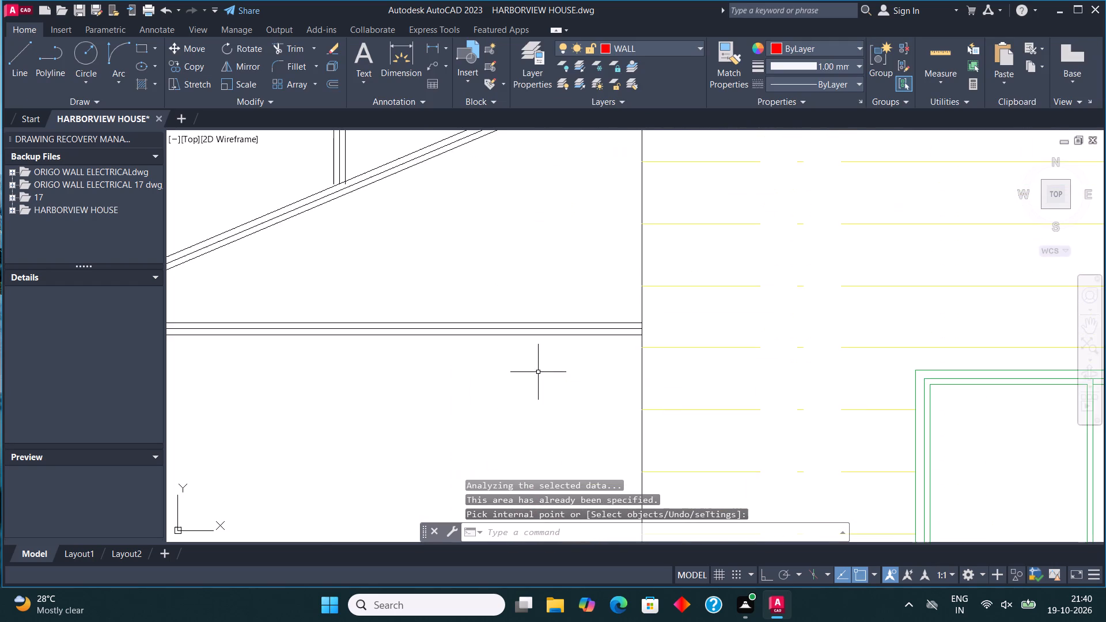
pyautogui.scroll(1, 538, 372)
pyautogui.scroll(-3, 570, 360)
pyautogui.scroll(2, 531, 363)
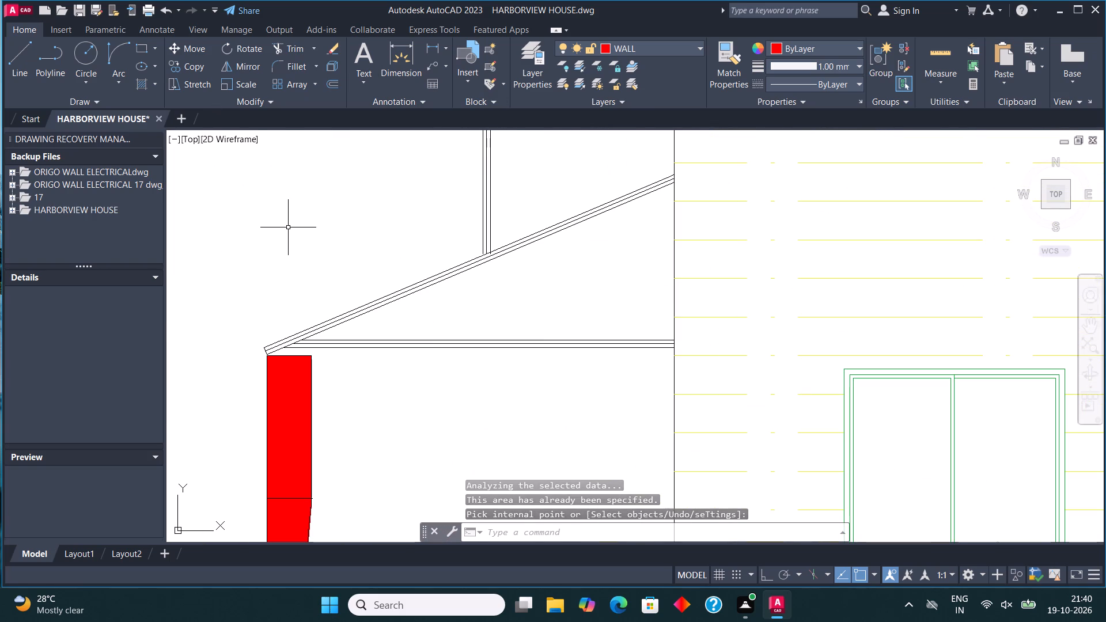
pyautogui.press('h')
pyautogui.press('Return')
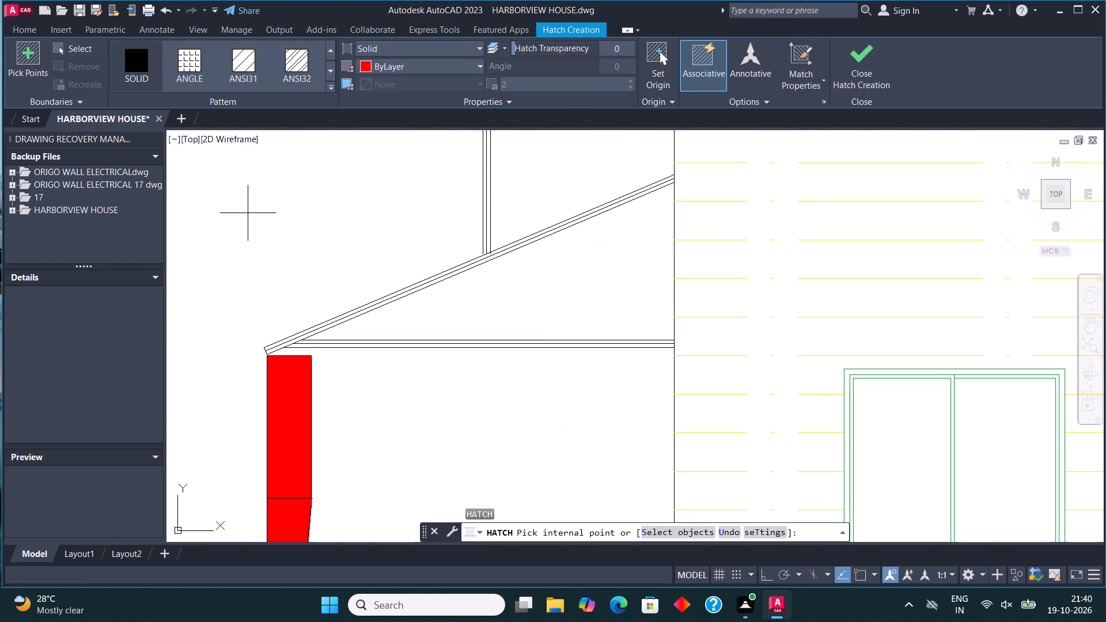
pyautogui.scroll(2, 311, 339)
pyautogui.click(311, 328)
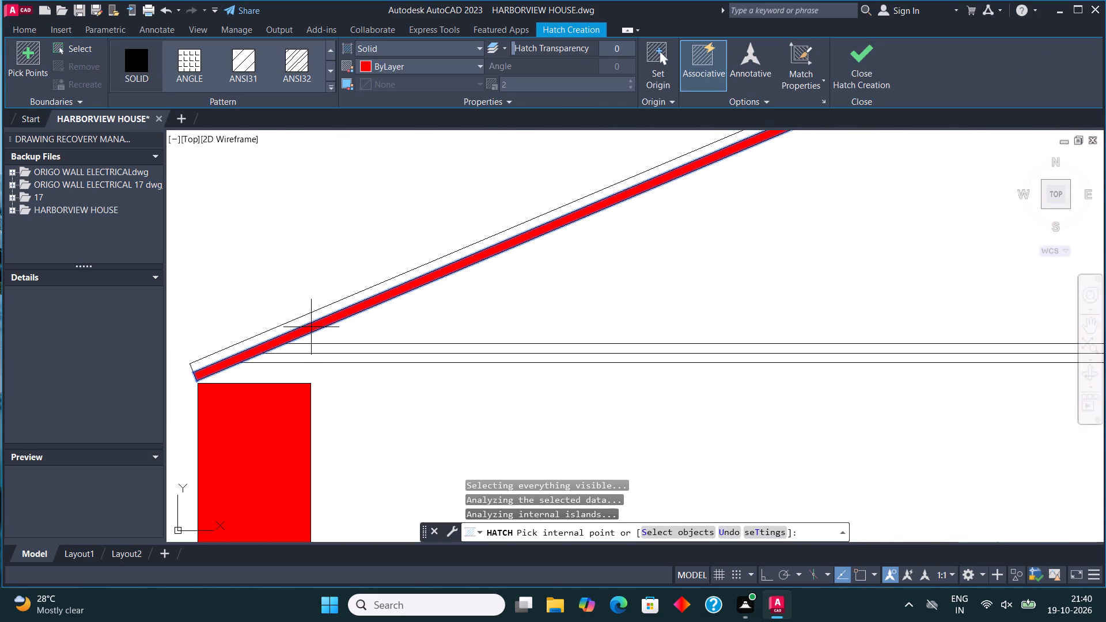
pyautogui.click(314, 309)
pyautogui.click(708, 179)
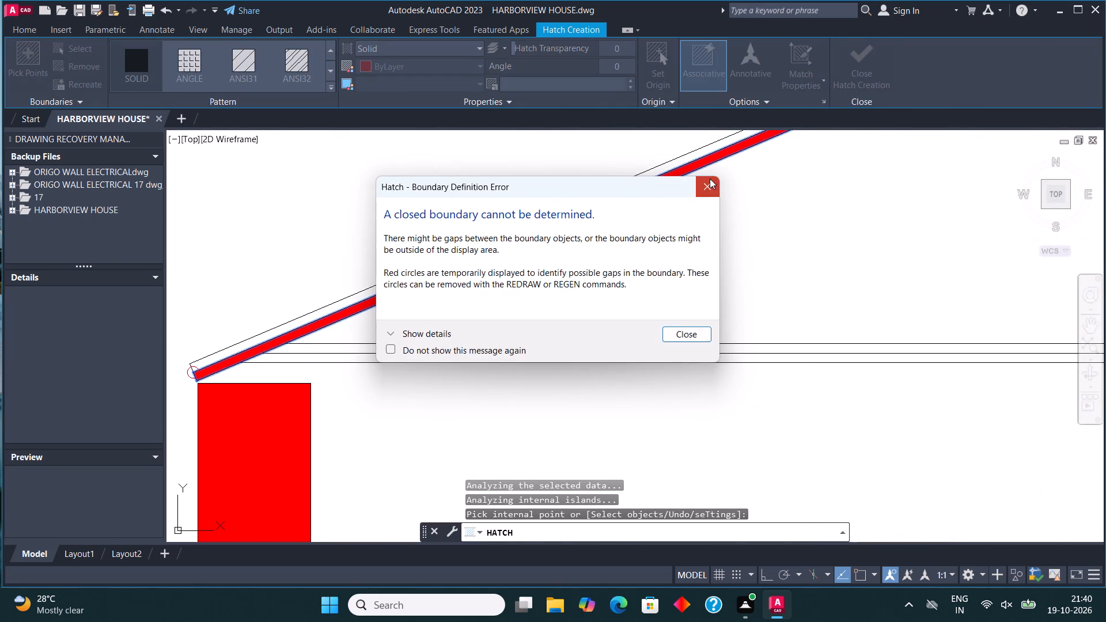
pyautogui.click(536, 222)
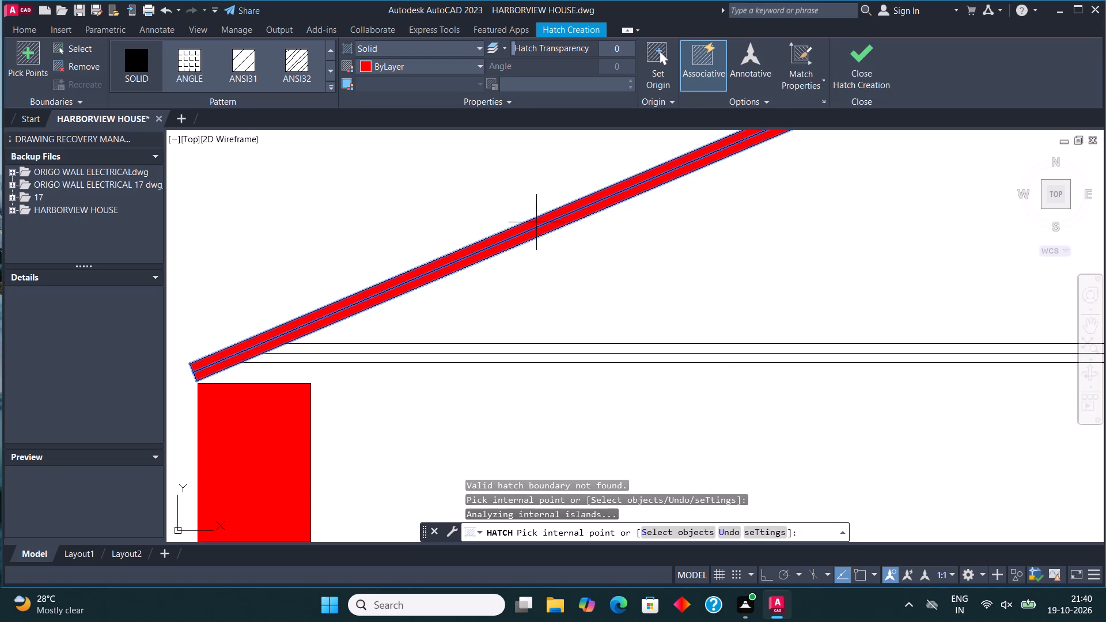
pyautogui.click(472, 361)
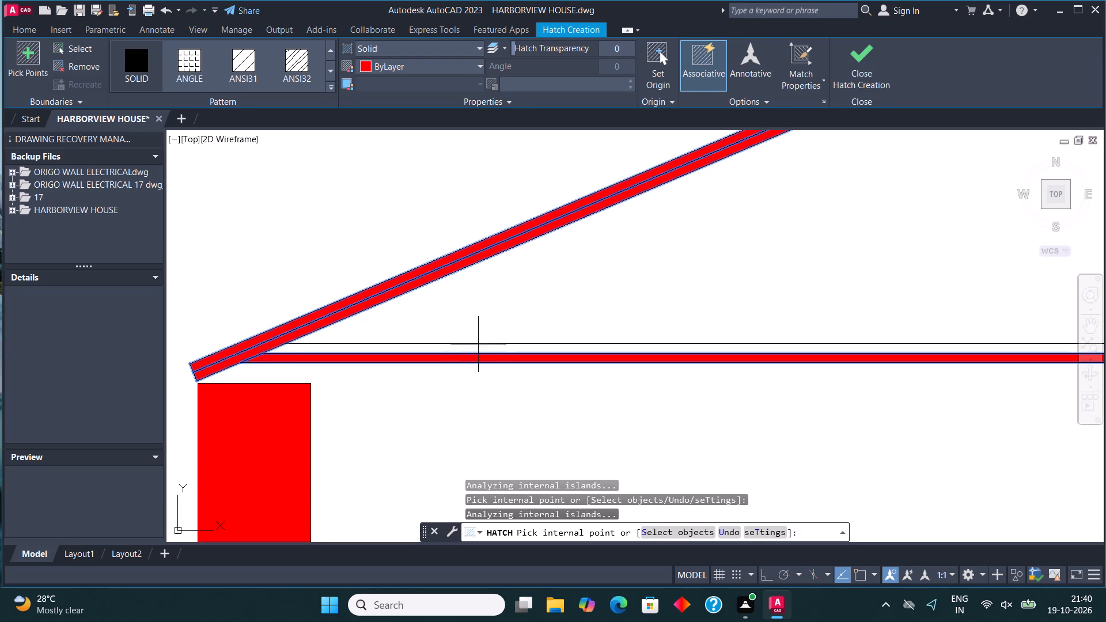
pyautogui.click(478, 344)
# Fill the inner strip of the vertical post above the left porch roof with SOLID hatch, and try filling its outer strip.
pyautogui.scroll(-6, 414, 385)
pyautogui.scroll(5, 441, 339)
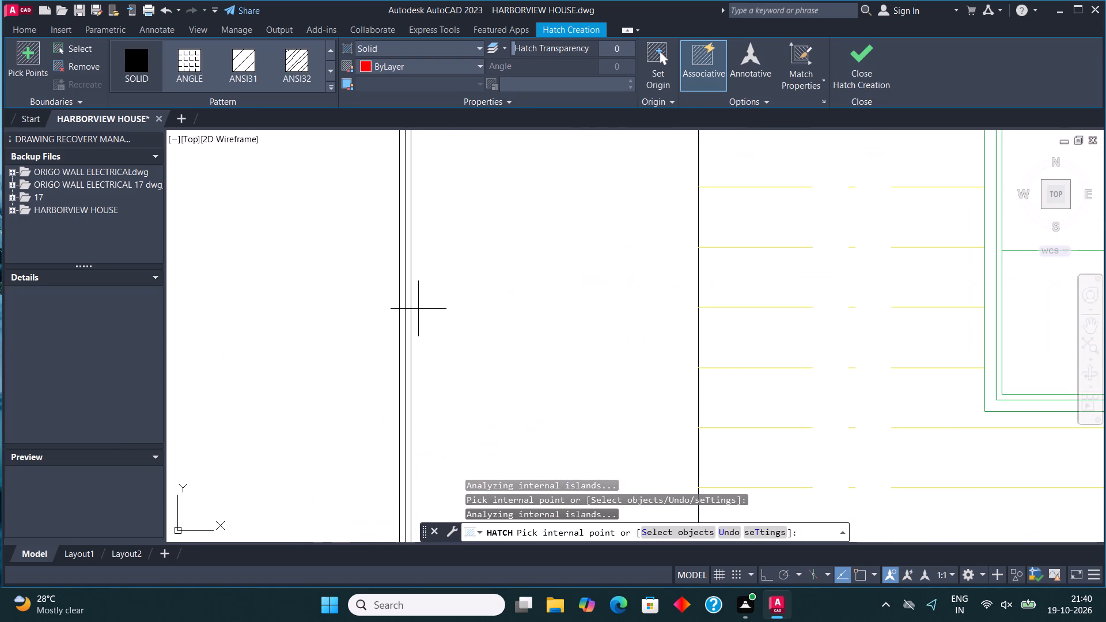
pyautogui.click(407, 297)
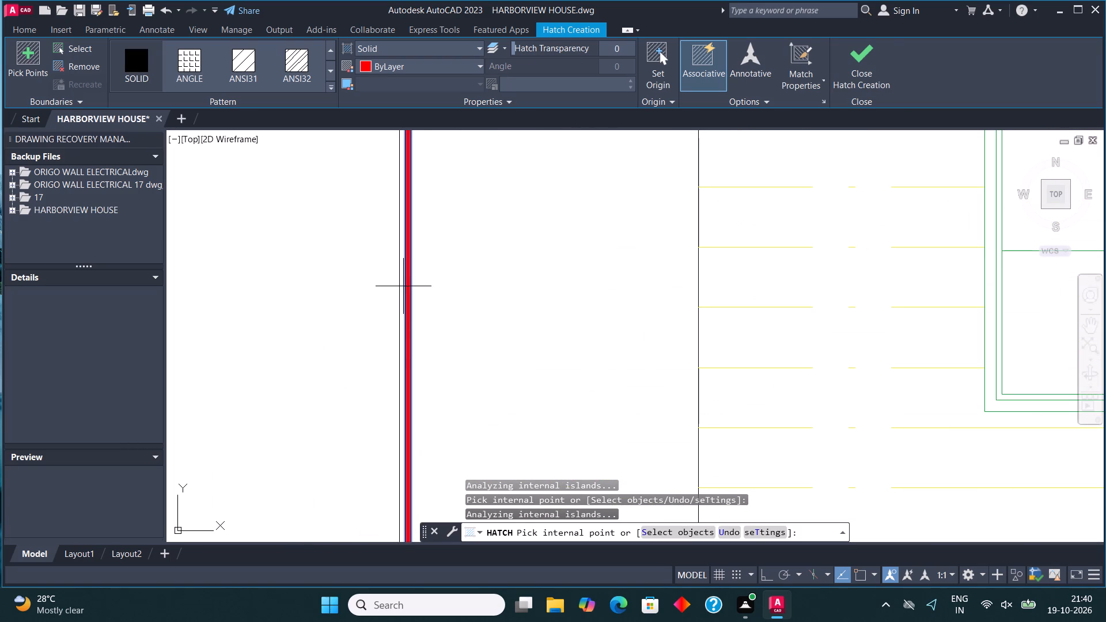
pyautogui.click(403, 285)
pyautogui.click(704, 185)
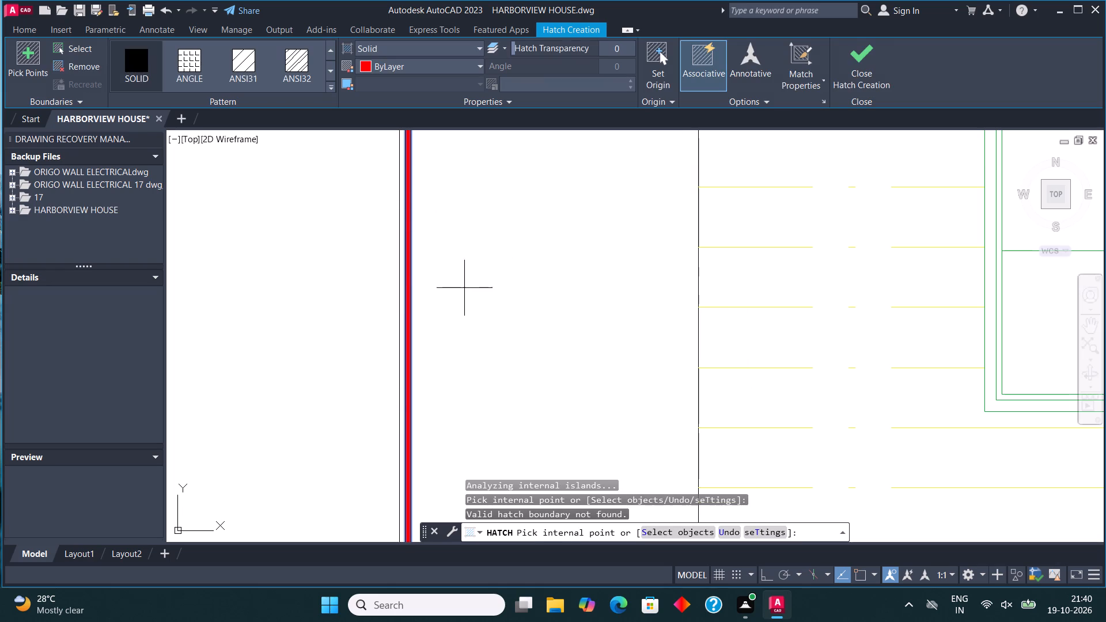
pyautogui.scroll(3, 395, 317)
pyautogui.click(418, 295)
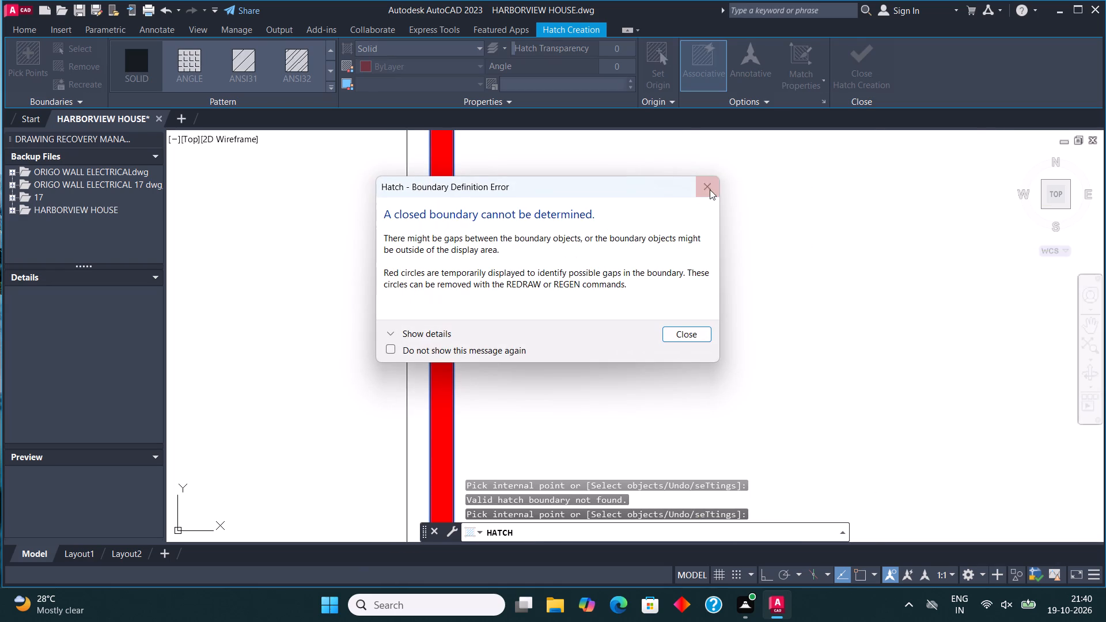
pyautogui.click(710, 187)
pyautogui.scroll(-5, 524, 249)
pyautogui.scroll(-5, 502, 316)
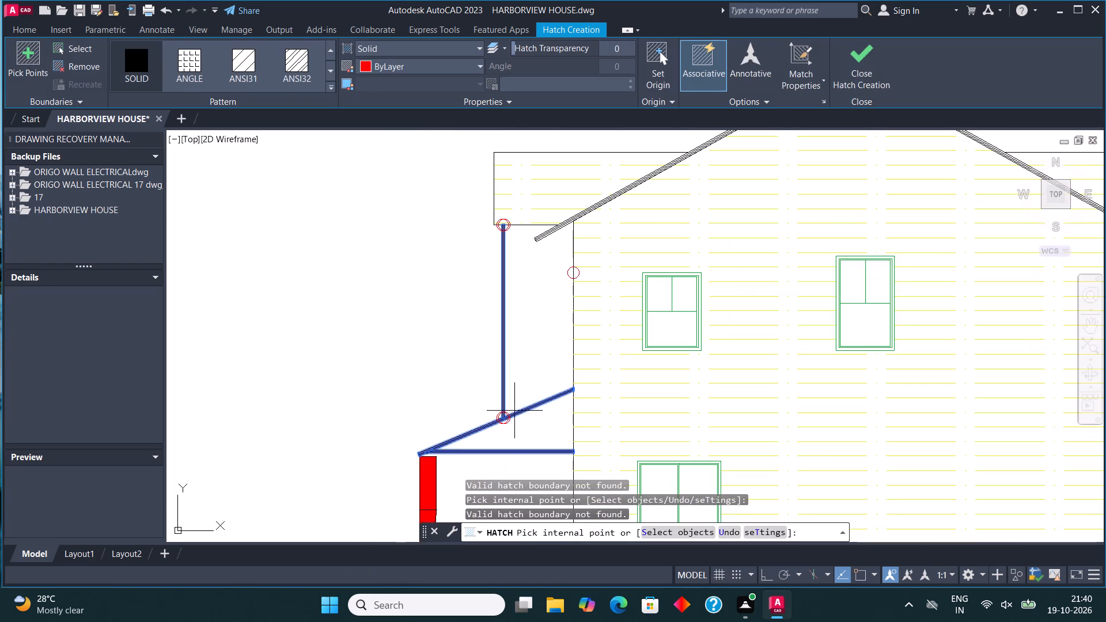
pyautogui.scroll(4, 507, 435)
pyautogui.scroll(4, 441, 308)
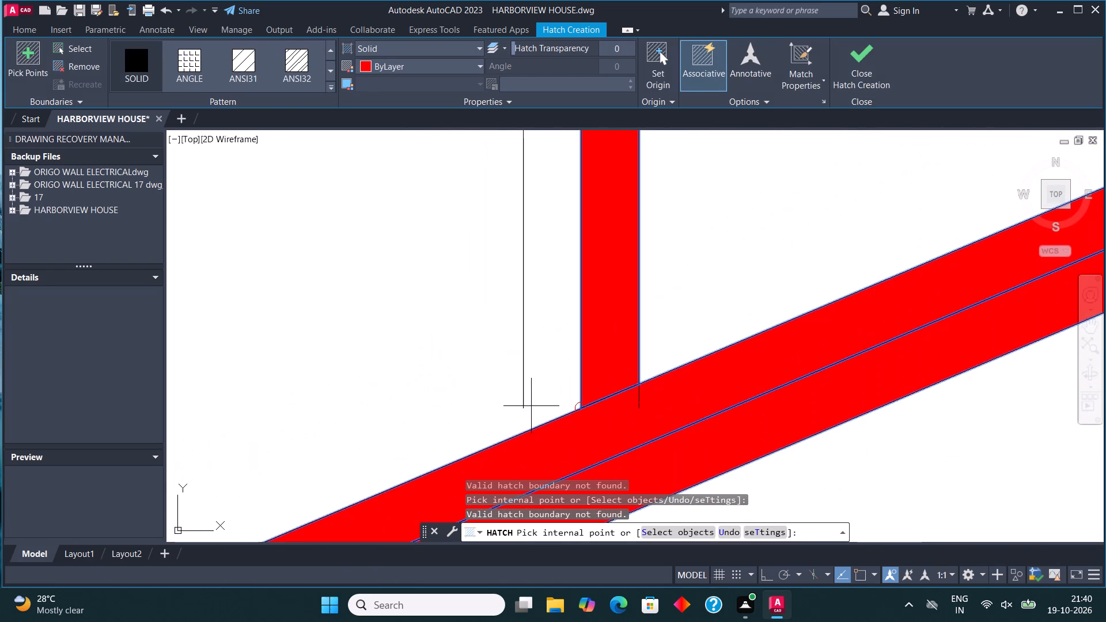
pyautogui.press('Escape')
# Stretch the lower end of the post's outer vertical line down to the sloping left porch roof.
pyautogui.click(524, 401)
pyautogui.click(522, 407)
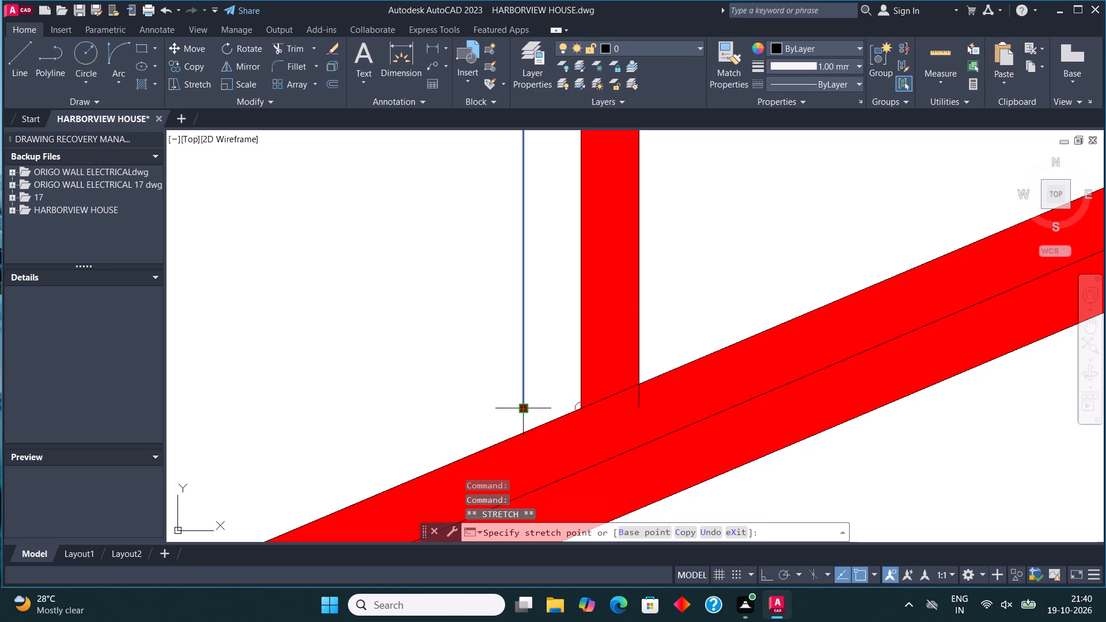
pyautogui.click(525, 437)
pyautogui.press('Escape')
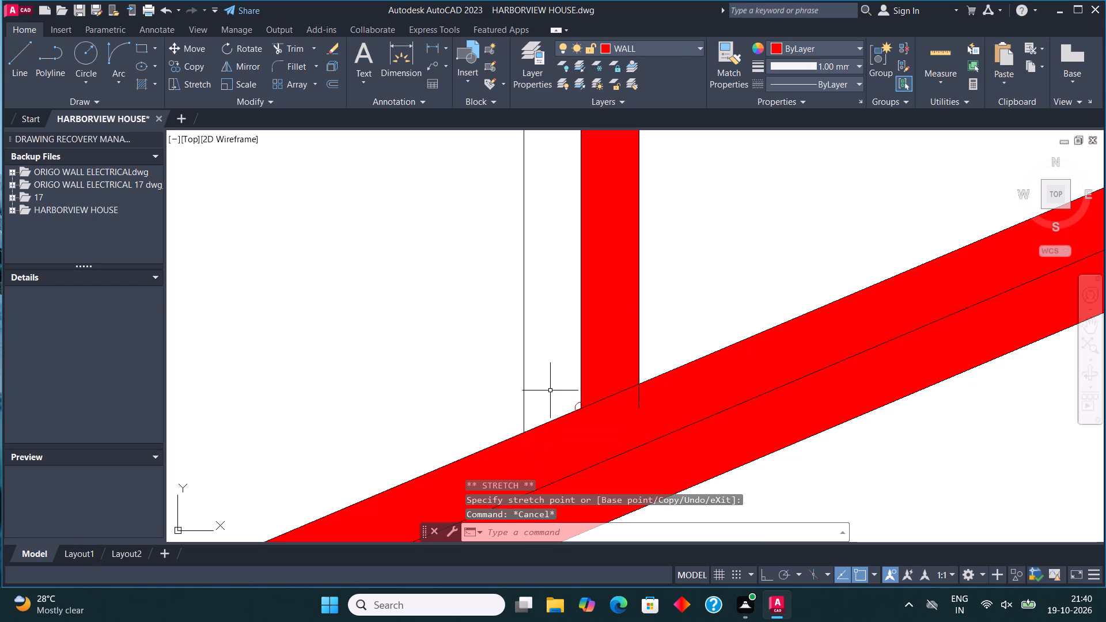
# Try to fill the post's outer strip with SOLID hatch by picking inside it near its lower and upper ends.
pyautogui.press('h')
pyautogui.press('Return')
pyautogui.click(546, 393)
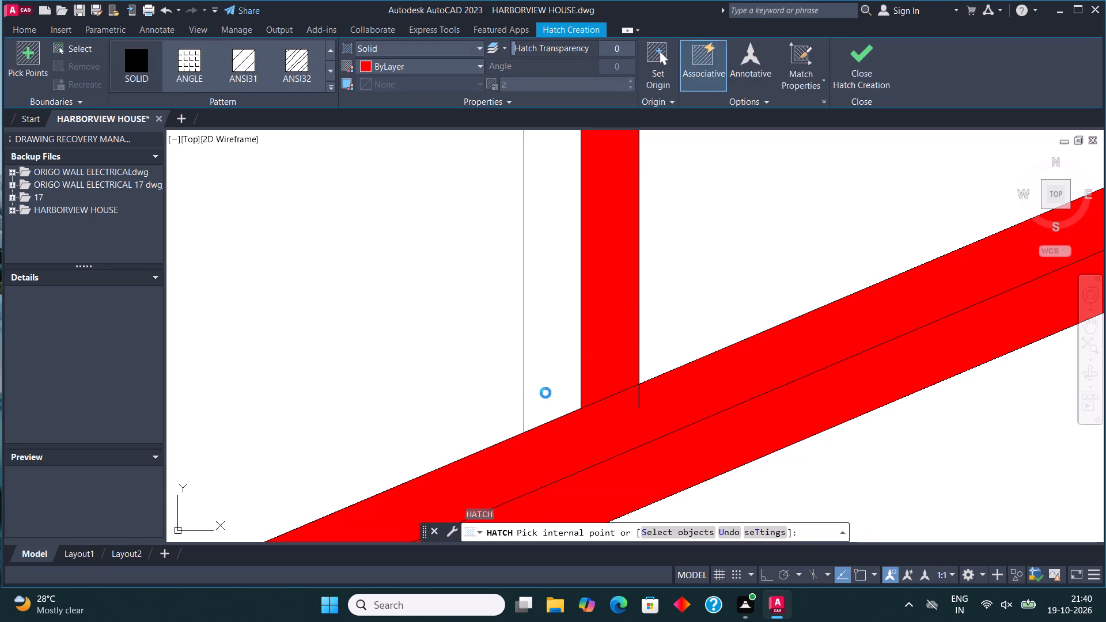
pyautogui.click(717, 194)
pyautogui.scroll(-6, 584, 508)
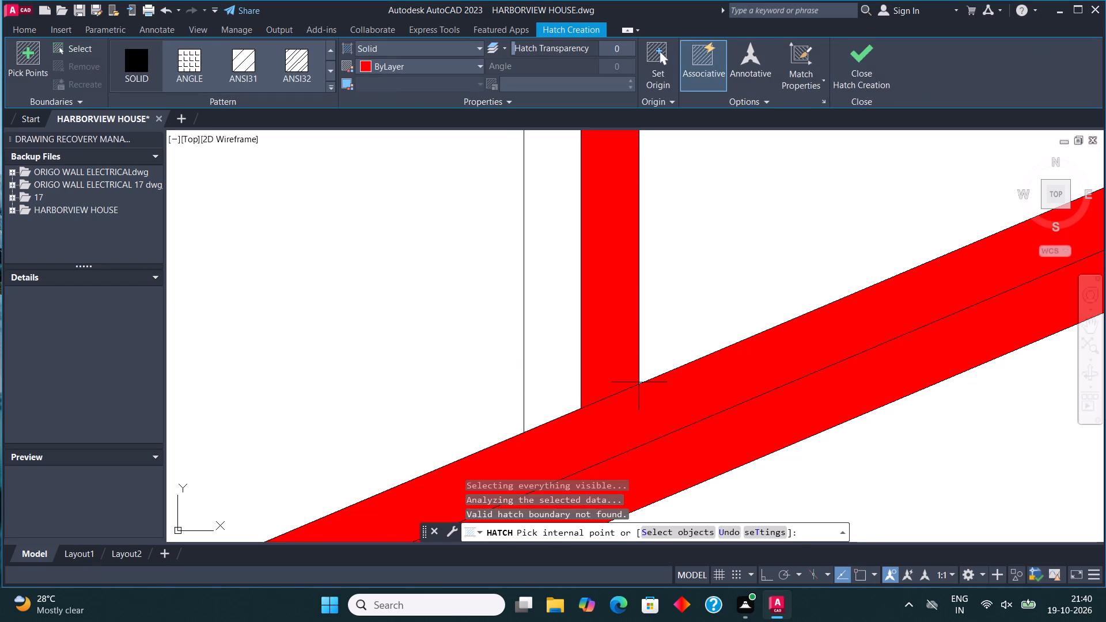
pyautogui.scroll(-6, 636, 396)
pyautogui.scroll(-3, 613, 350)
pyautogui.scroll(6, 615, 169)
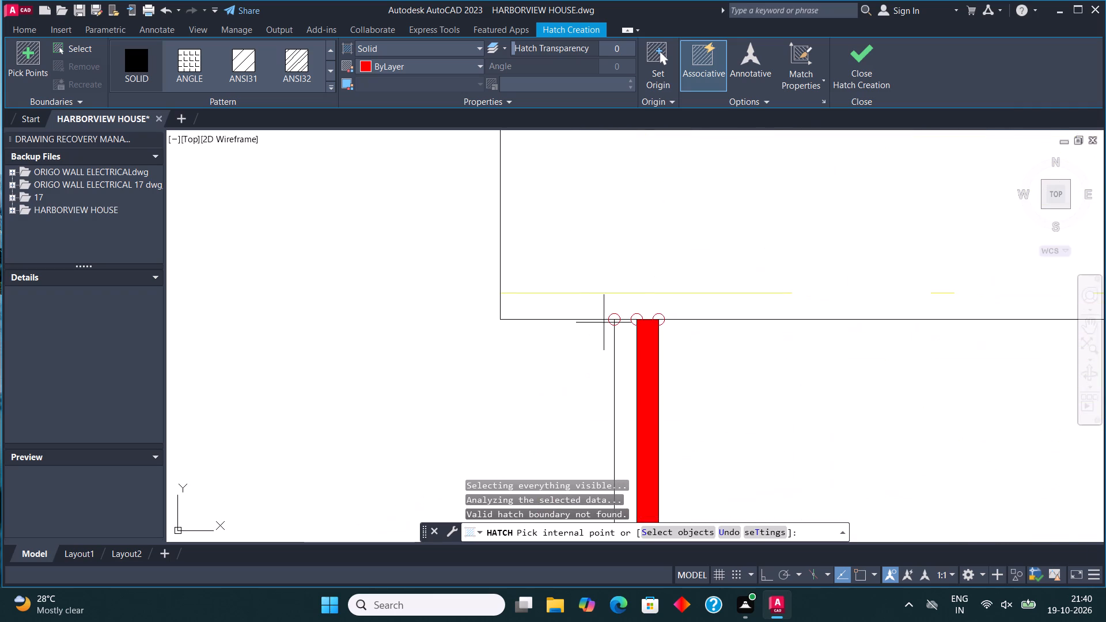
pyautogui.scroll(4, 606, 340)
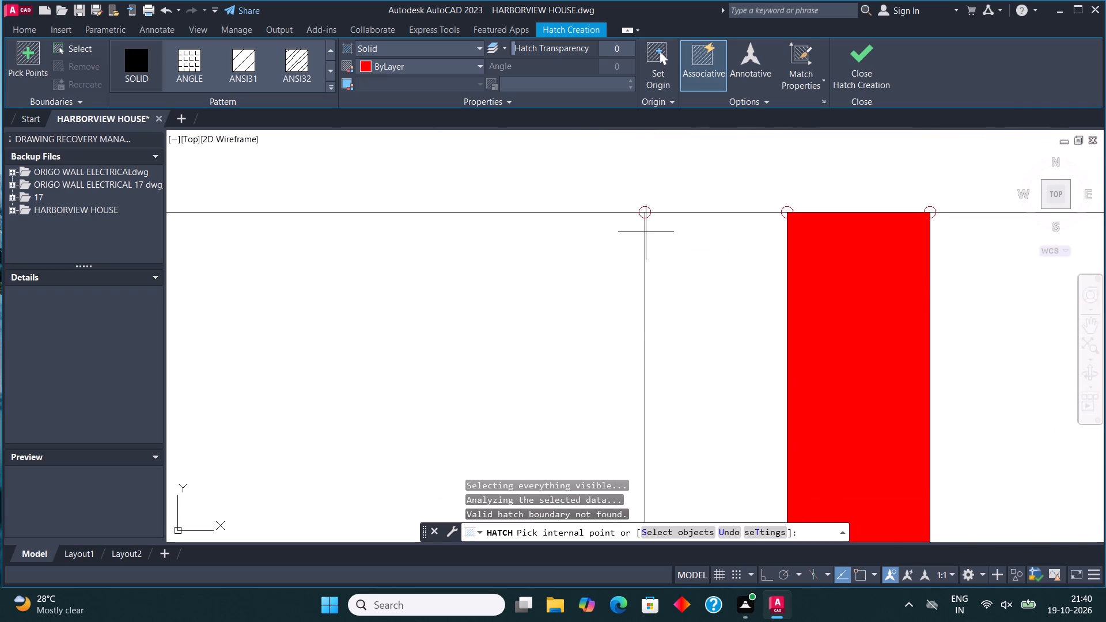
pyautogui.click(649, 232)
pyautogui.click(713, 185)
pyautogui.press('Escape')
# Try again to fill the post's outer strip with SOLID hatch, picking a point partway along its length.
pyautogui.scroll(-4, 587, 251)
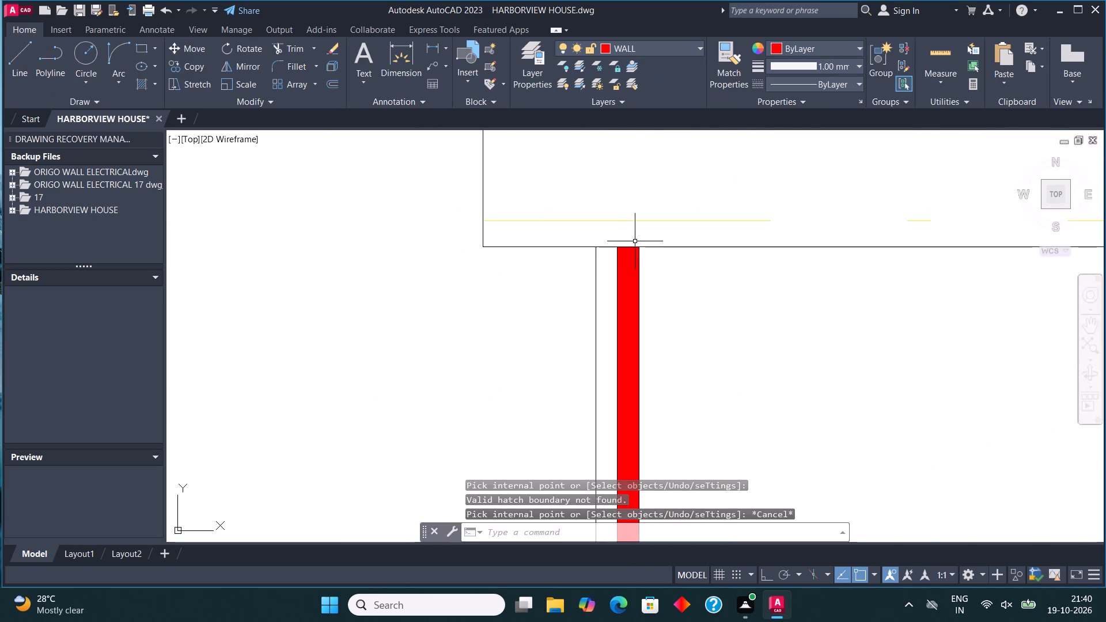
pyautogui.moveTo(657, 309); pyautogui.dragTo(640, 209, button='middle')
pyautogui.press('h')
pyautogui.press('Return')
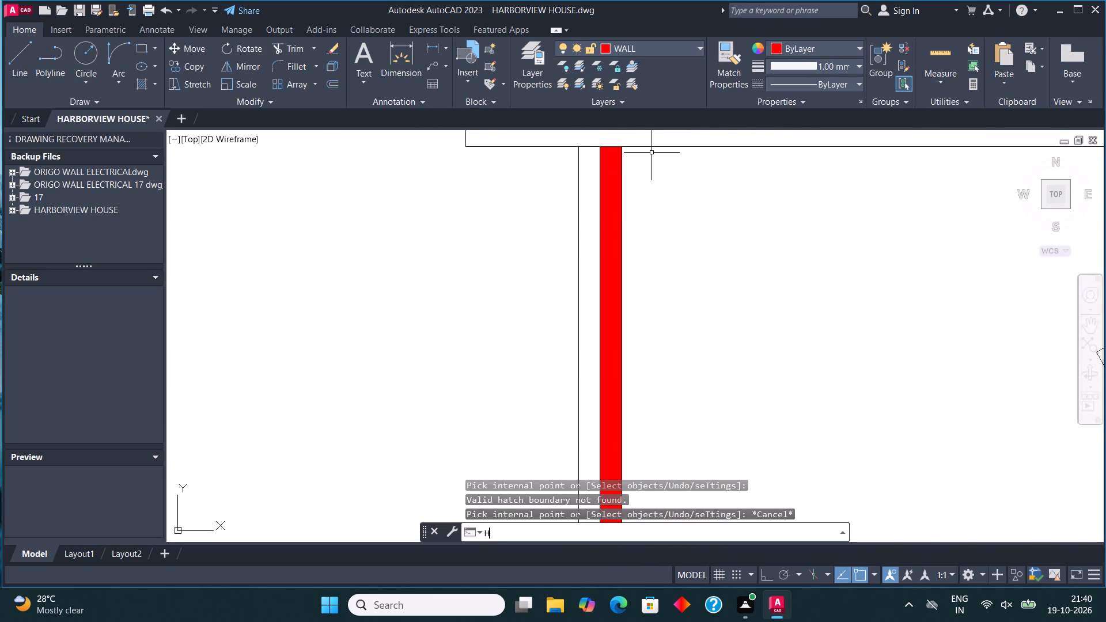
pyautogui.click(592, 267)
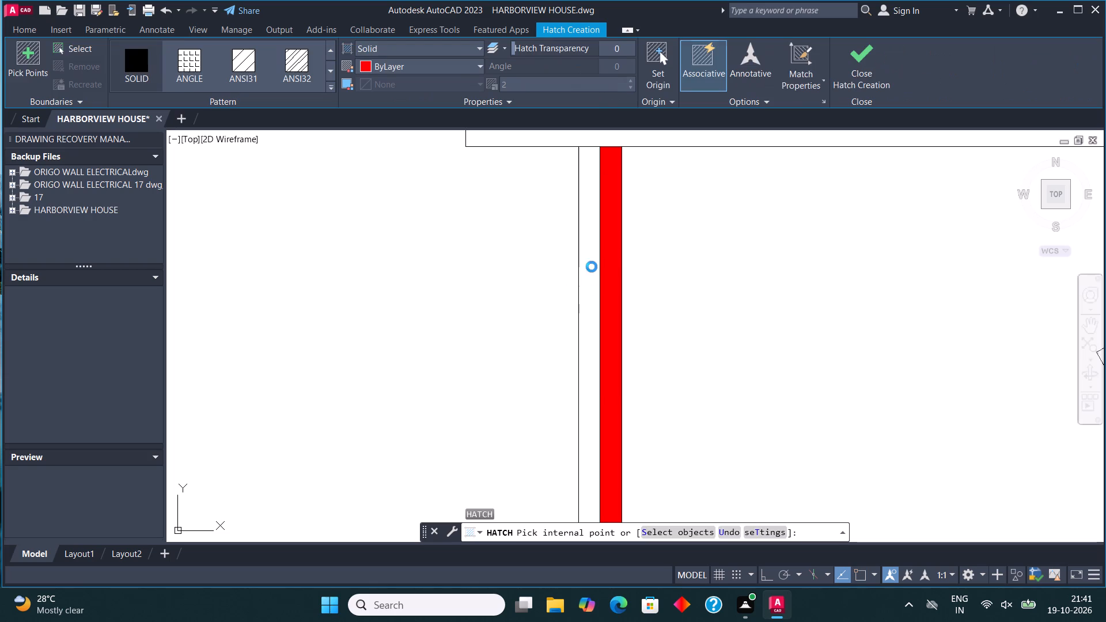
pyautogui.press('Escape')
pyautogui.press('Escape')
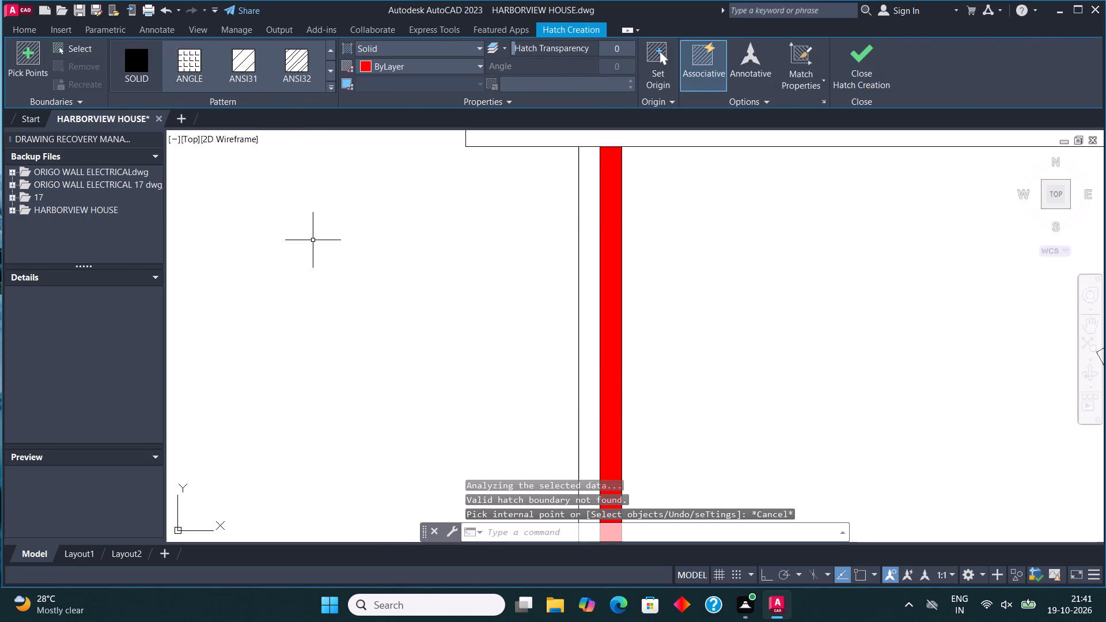
# Draw a rectangle over the post's outer strip, from its top outer corner to where its inner line meets the porch roof.
pyautogui.scroll(-3, 395, 276)
pyautogui.scroll(2, 437, 235)
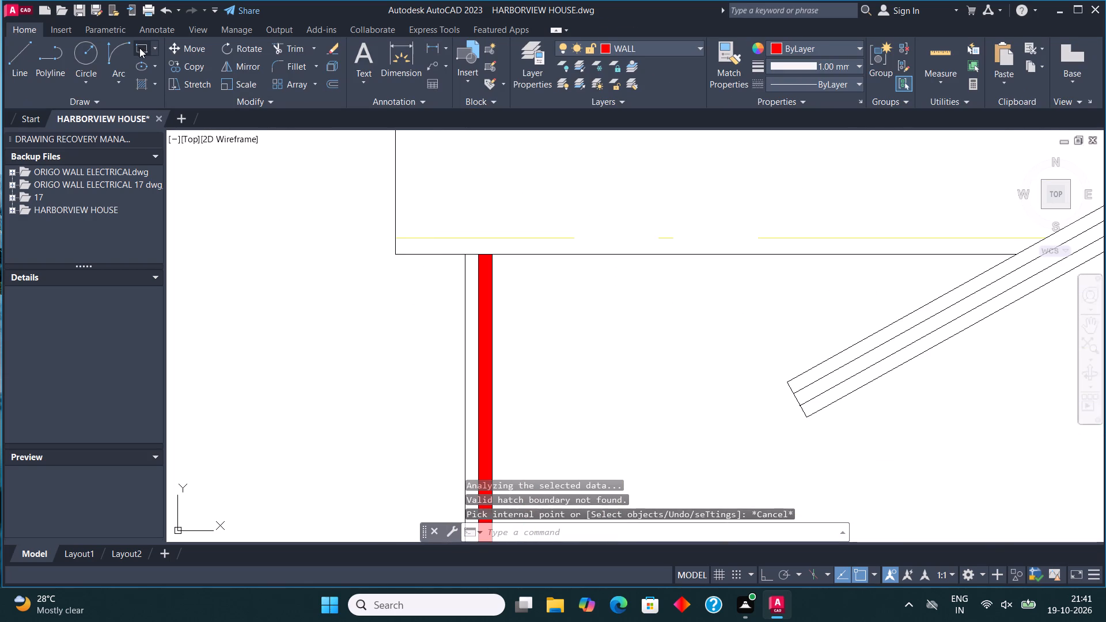
pyautogui.click(139, 48)
pyautogui.click(465, 255)
pyautogui.scroll(-5, 469, 270)
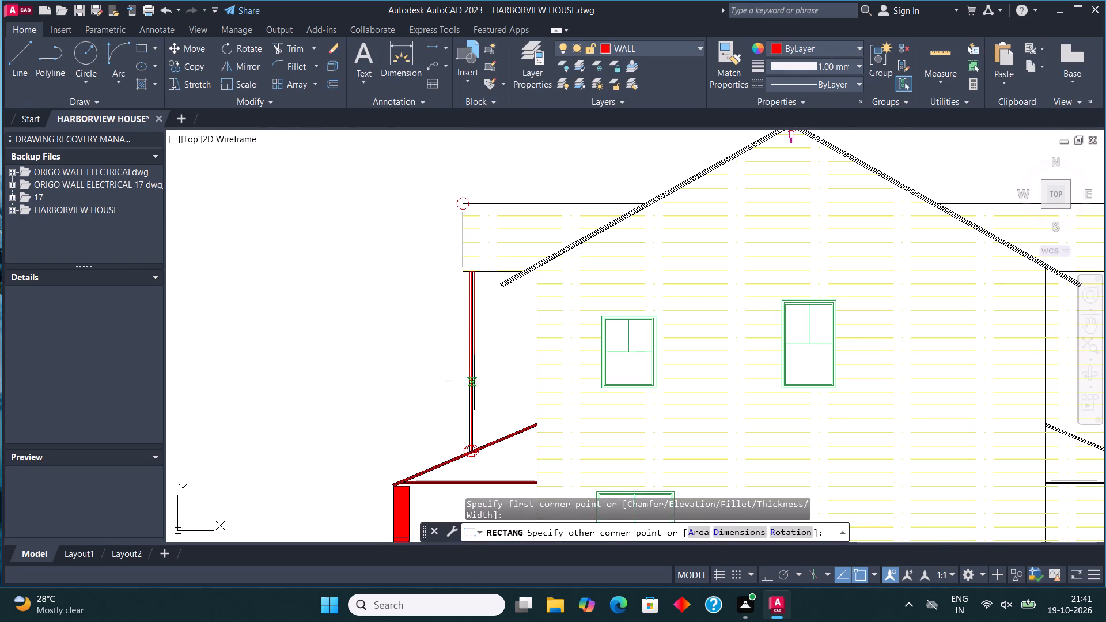
pyautogui.scroll(4, 454, 478)
pyautogui.scroll(3, 574, 292)
pyautogui.scroll(3, 495, 308)
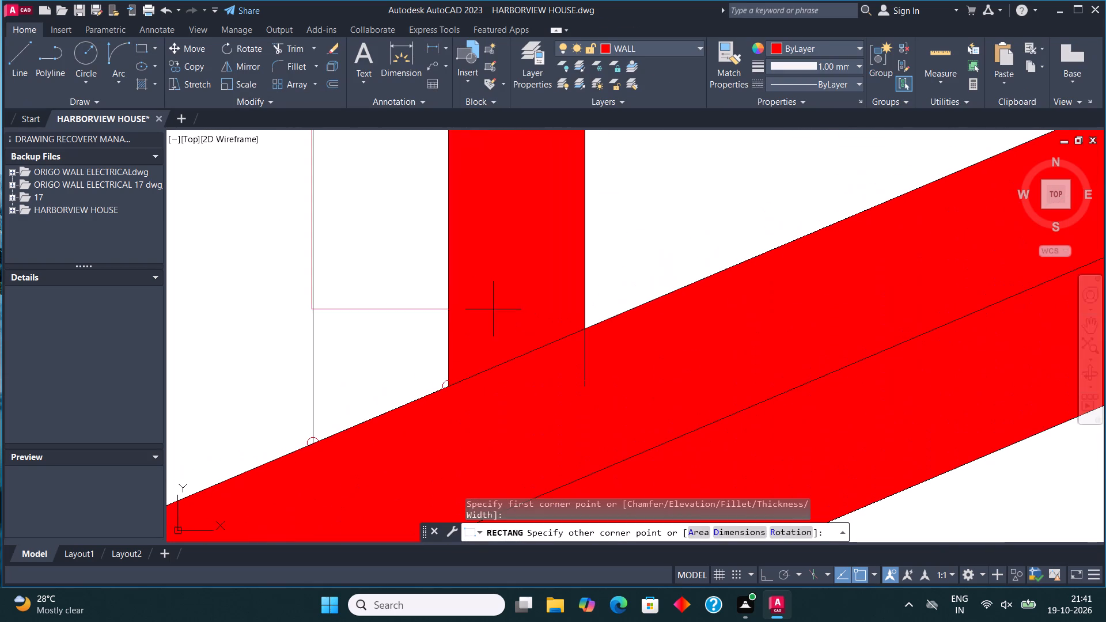
pyautogui.click(450, 385)
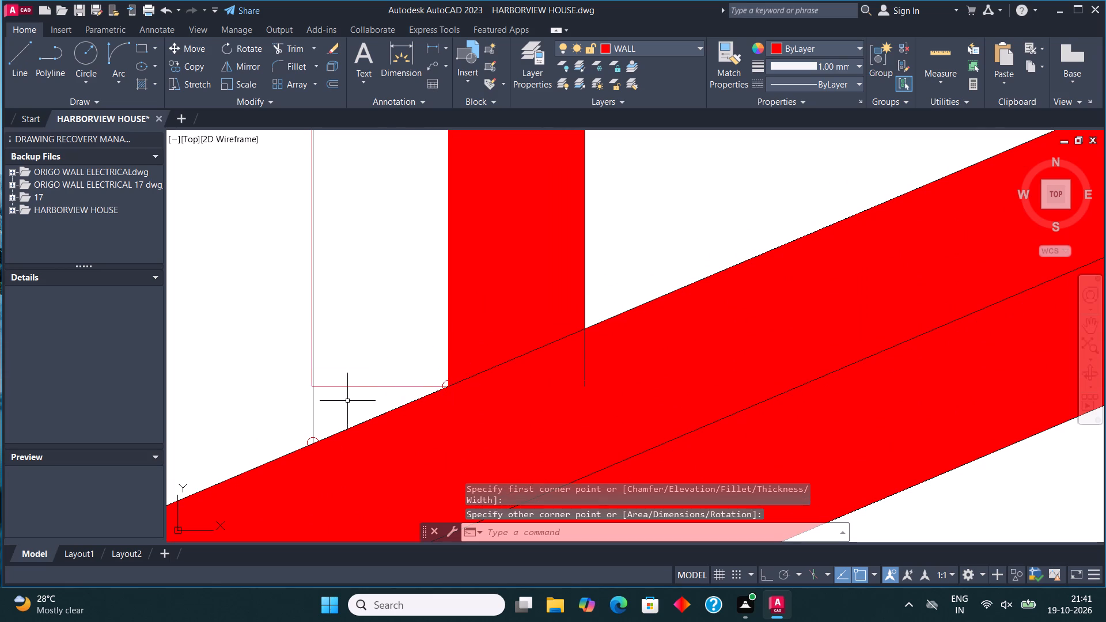
# Stretch the rectangle's bottom edge down past the sloping porch roof line.
pyautogui.click(346, 386)
pyautogui.click(377, 388)
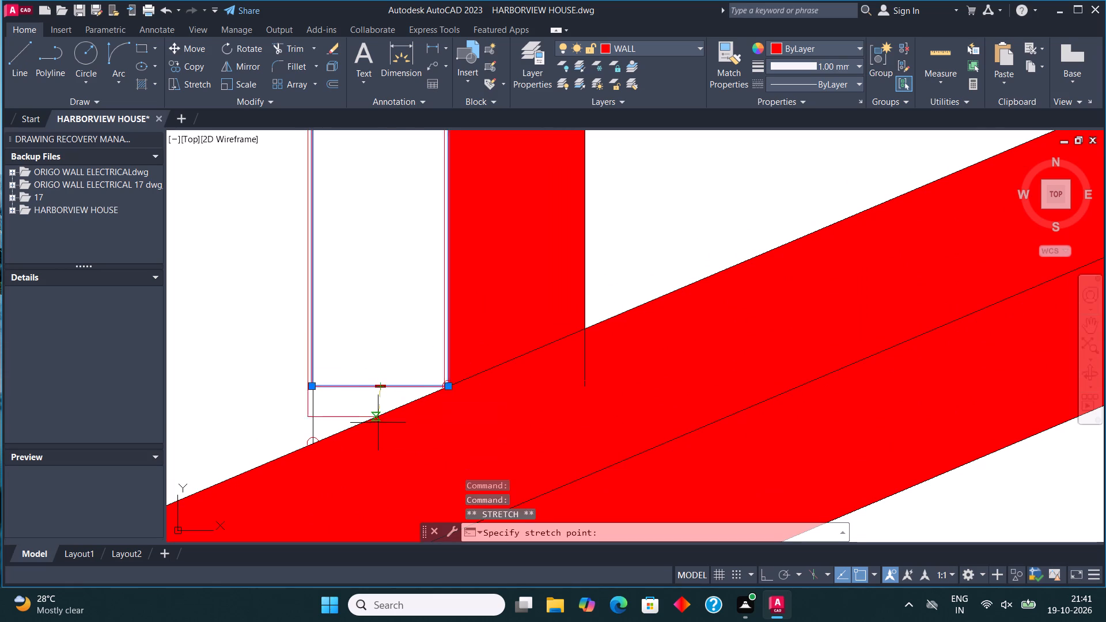
pyautogui.click(380, 447)
pyautogui.press('Escape')
pyautogui.scroll(-3, 459, 360)
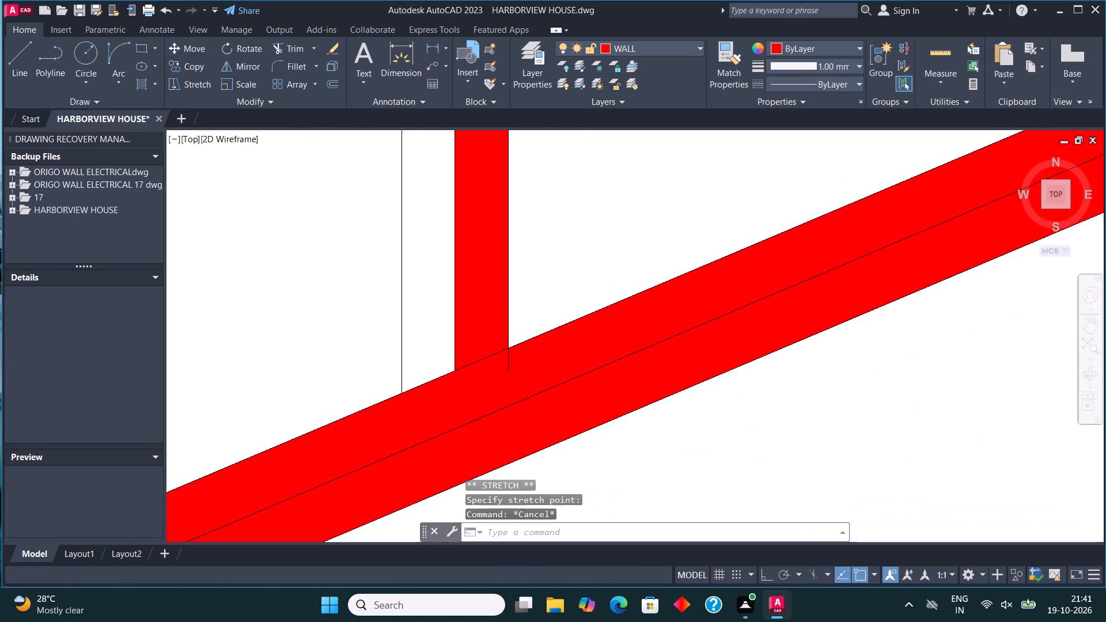
# Fill the post's outer strip with SOLID hatch.
pyautogui.press('h')
pyautogui.press('Return')
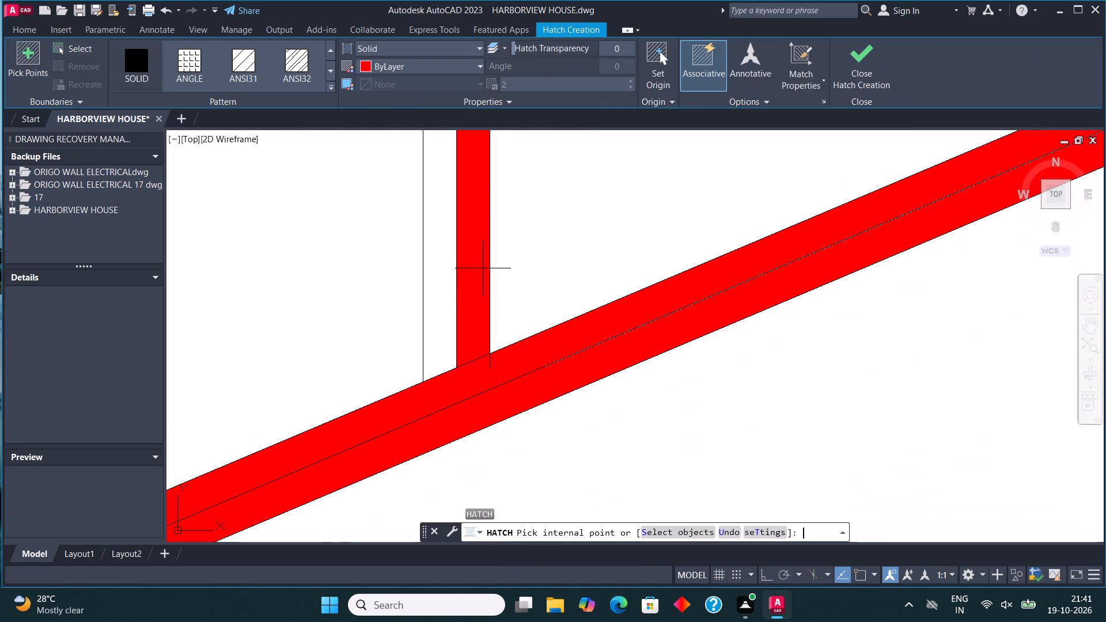
pyautogui.click(450, 248)
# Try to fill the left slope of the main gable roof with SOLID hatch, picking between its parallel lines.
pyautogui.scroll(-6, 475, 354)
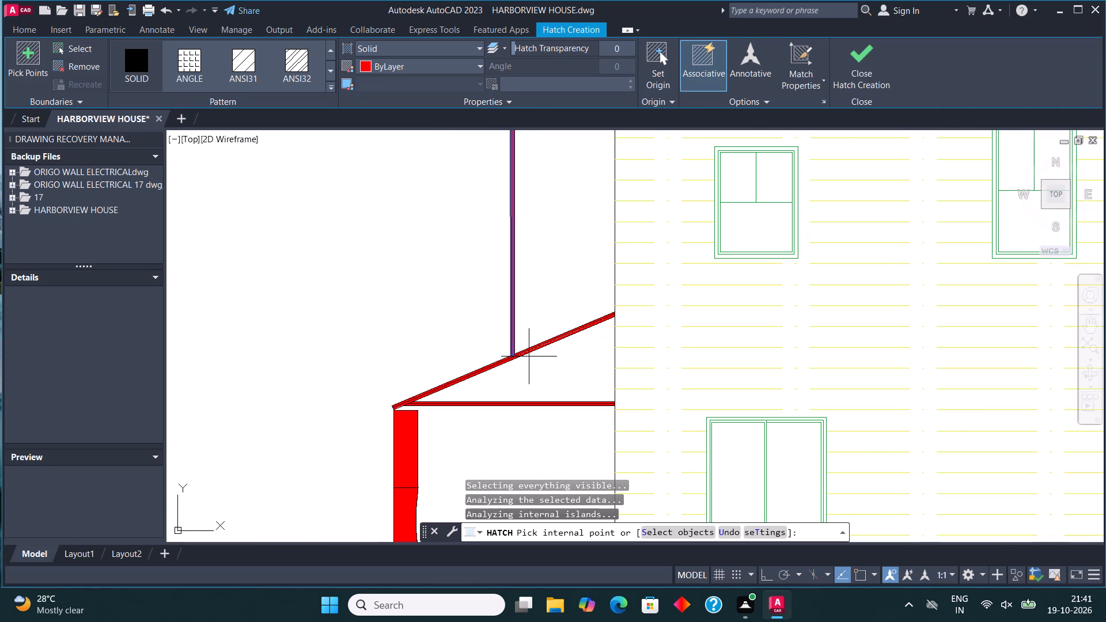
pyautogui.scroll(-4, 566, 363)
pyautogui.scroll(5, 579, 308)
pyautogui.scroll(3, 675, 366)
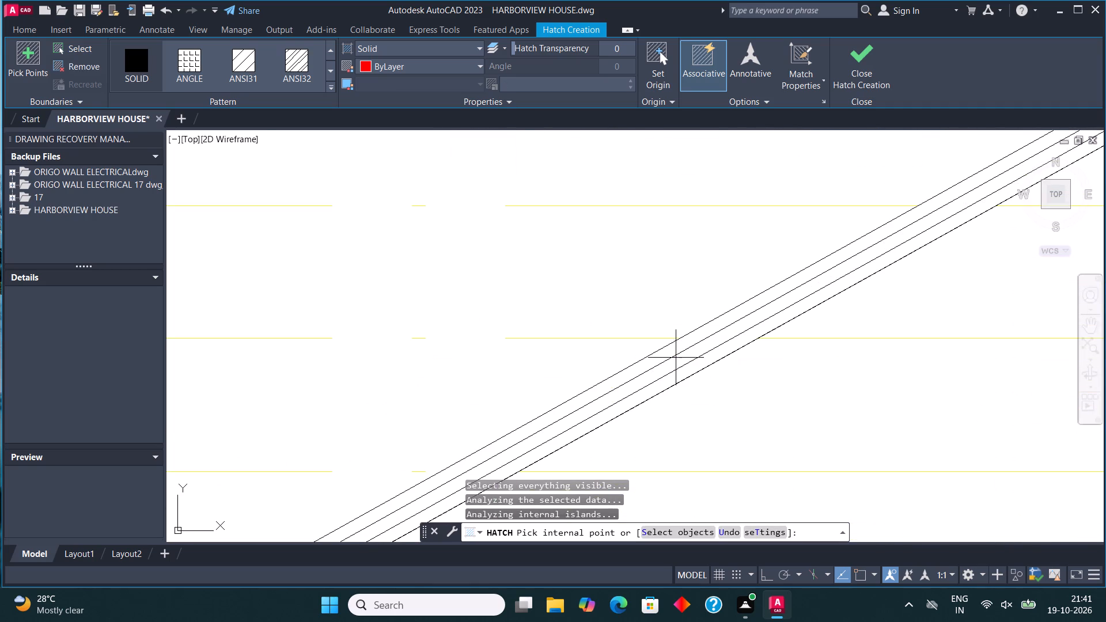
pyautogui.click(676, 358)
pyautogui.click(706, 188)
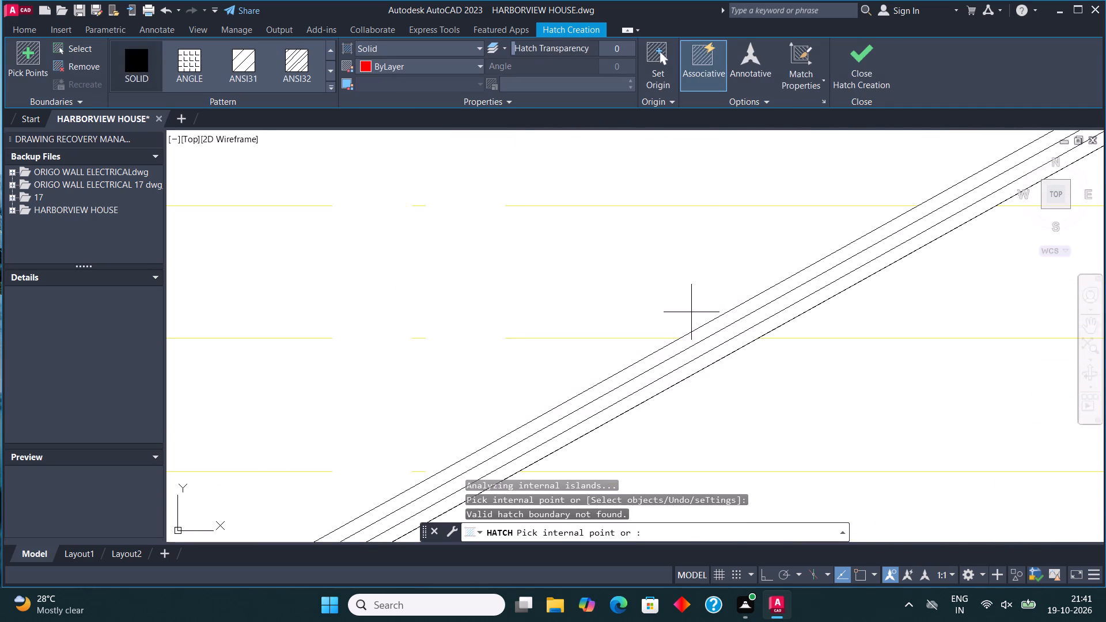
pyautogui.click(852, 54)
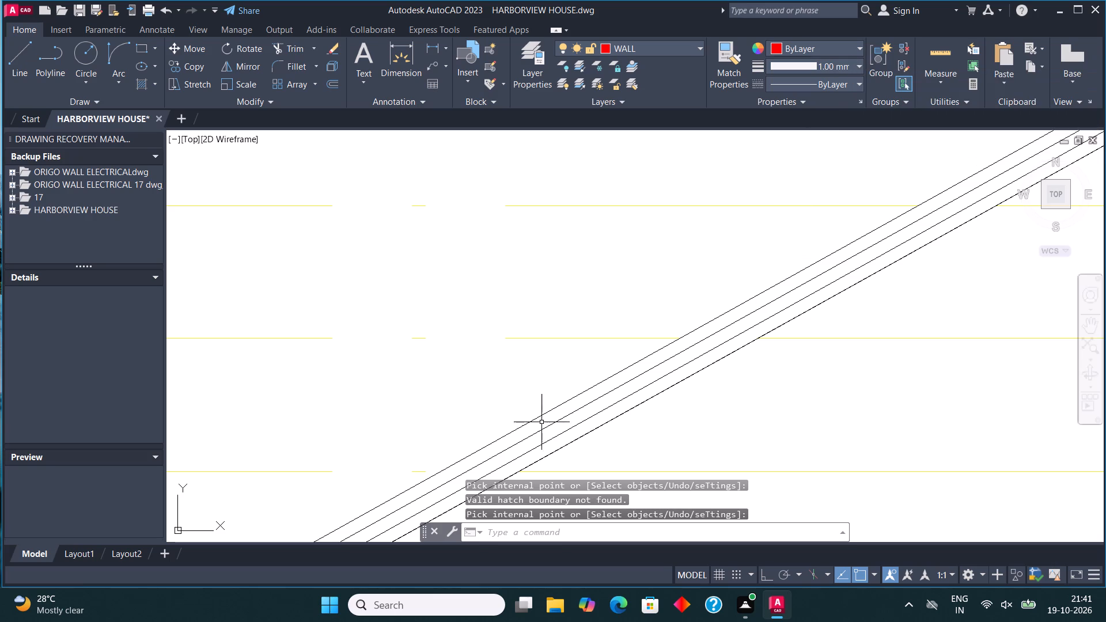
# Examine the main gable roof's lines at the ridge and the left eave end for gaps in the boundary.
pyautogui.scroll(-5, 539, 422)
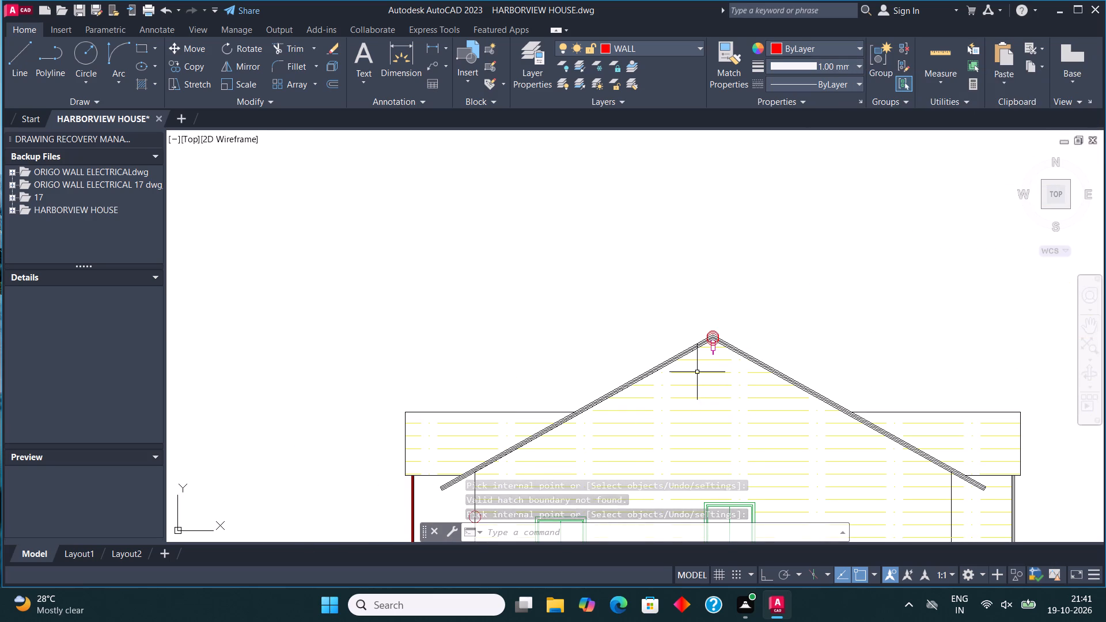
pyautogui.scroll(6, 719, 333)
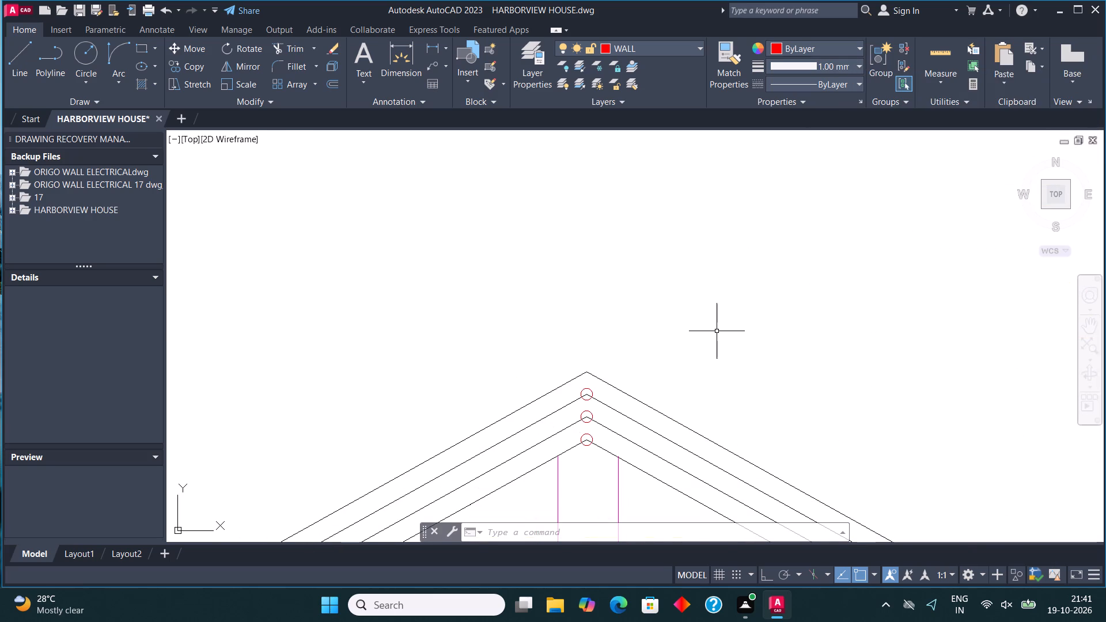
pyautogui.scroll(5, 573, 457)
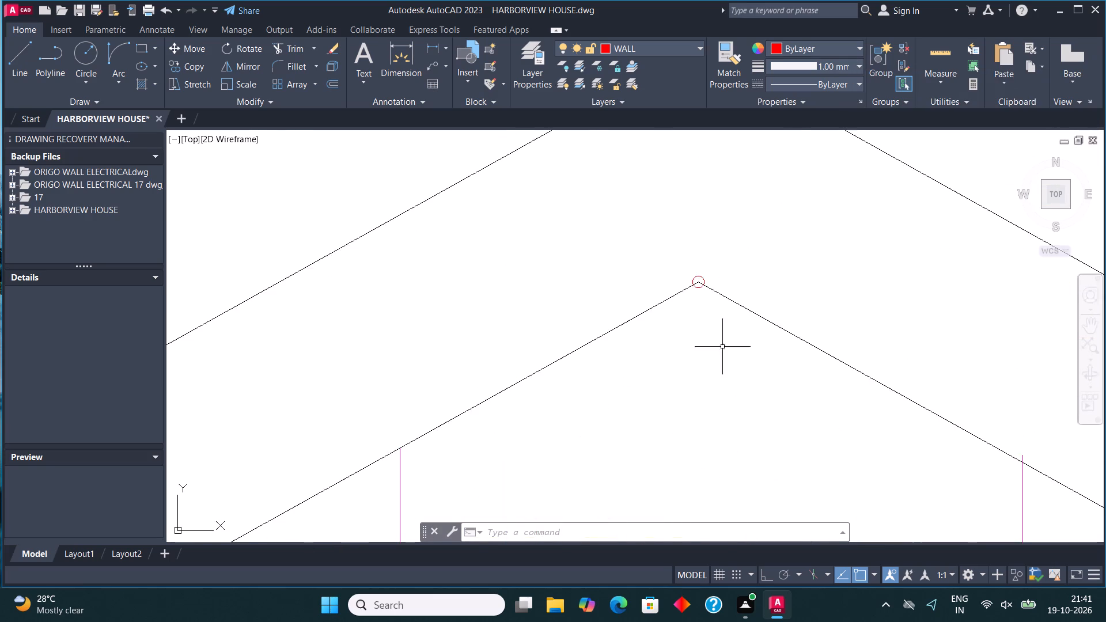
pyautogui.scroll(-12, 752, 325)
pyautogui.scroll(5, 636, 409)
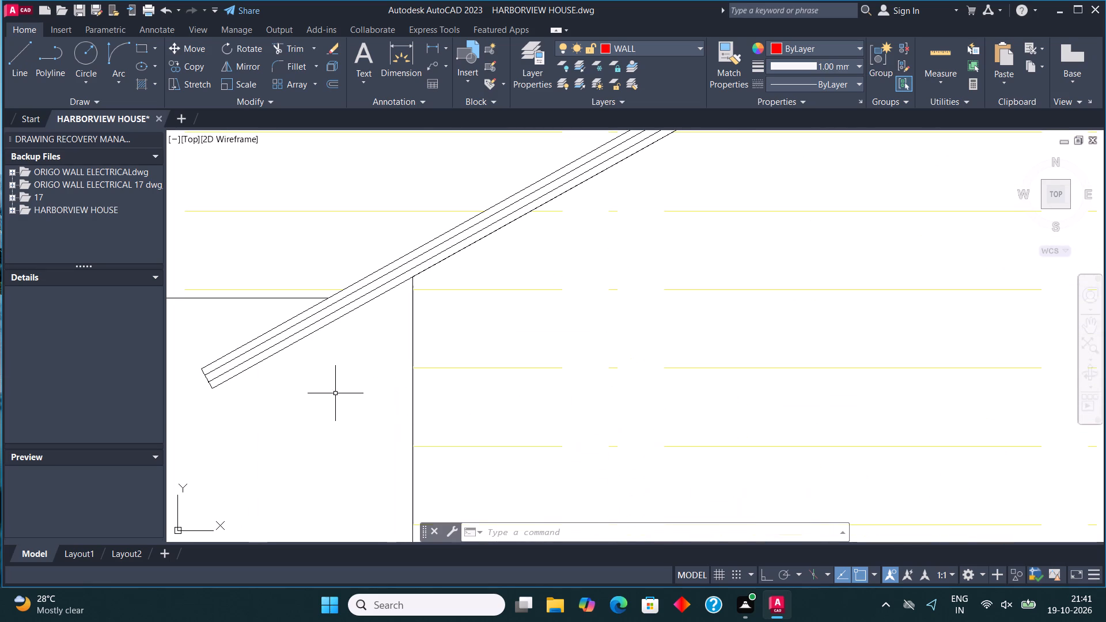
pyautogui.scroll(-6, 335, 390)
pyautogui.scroll(6, 541, 385)
pyautogui.scroll(-5, 577, 385)
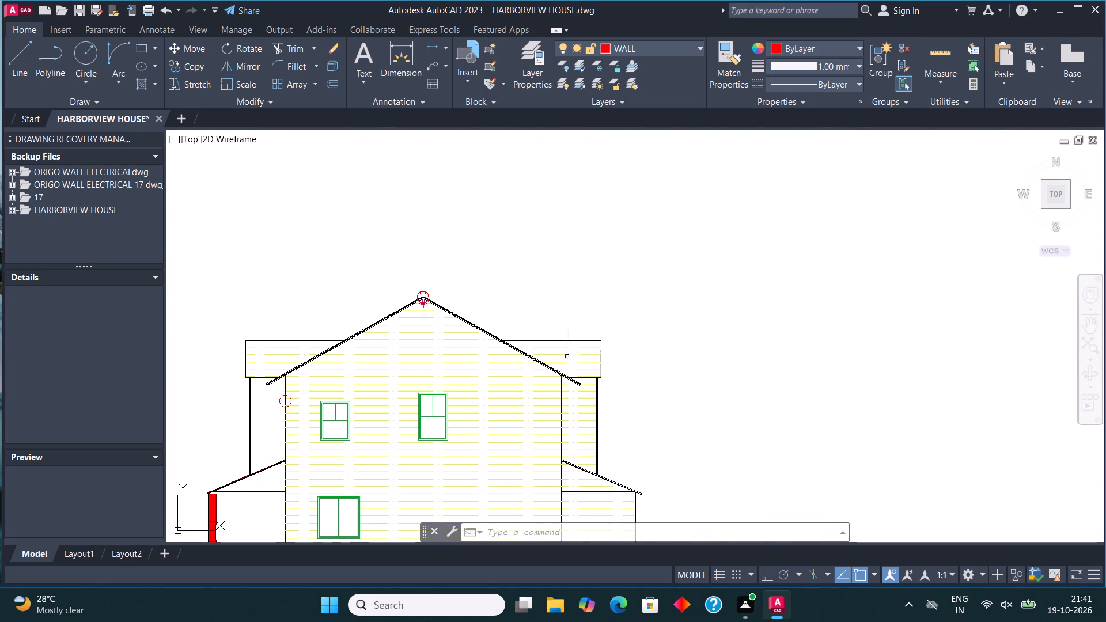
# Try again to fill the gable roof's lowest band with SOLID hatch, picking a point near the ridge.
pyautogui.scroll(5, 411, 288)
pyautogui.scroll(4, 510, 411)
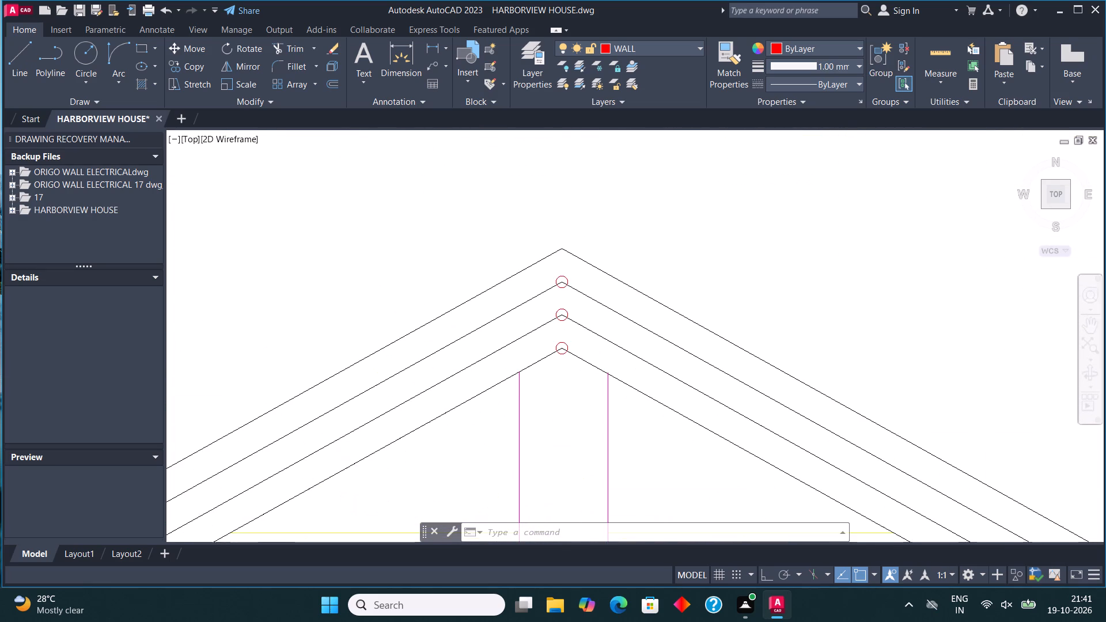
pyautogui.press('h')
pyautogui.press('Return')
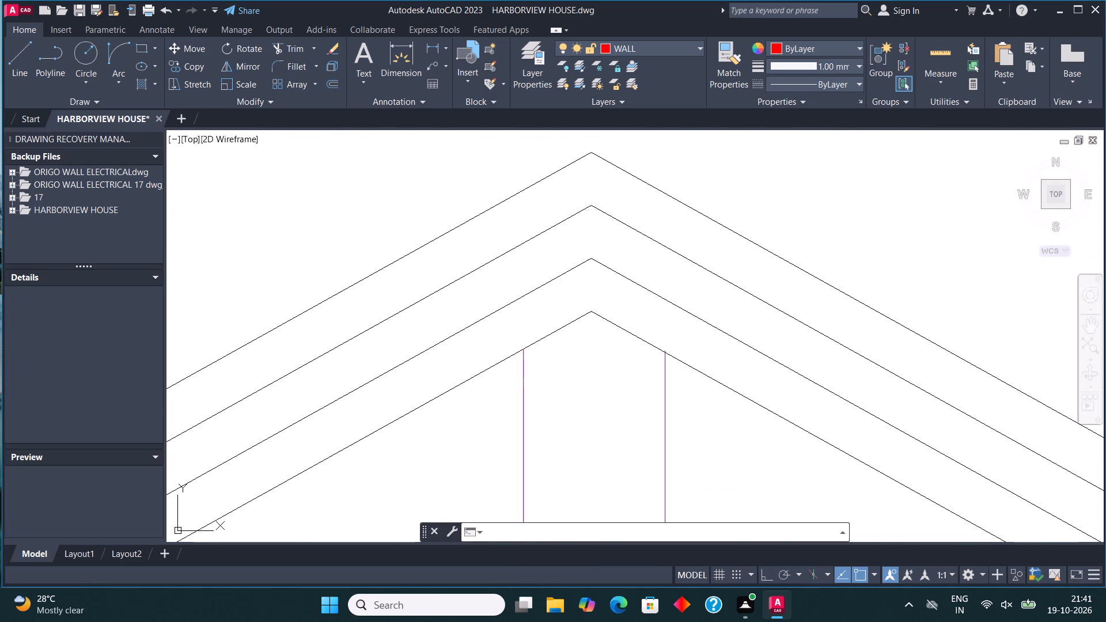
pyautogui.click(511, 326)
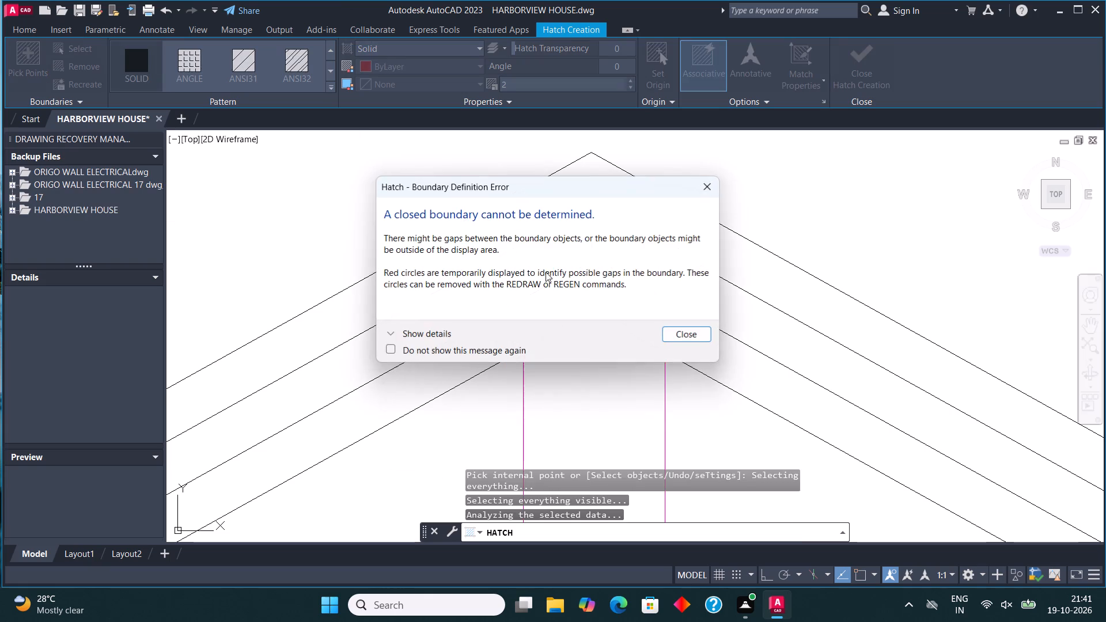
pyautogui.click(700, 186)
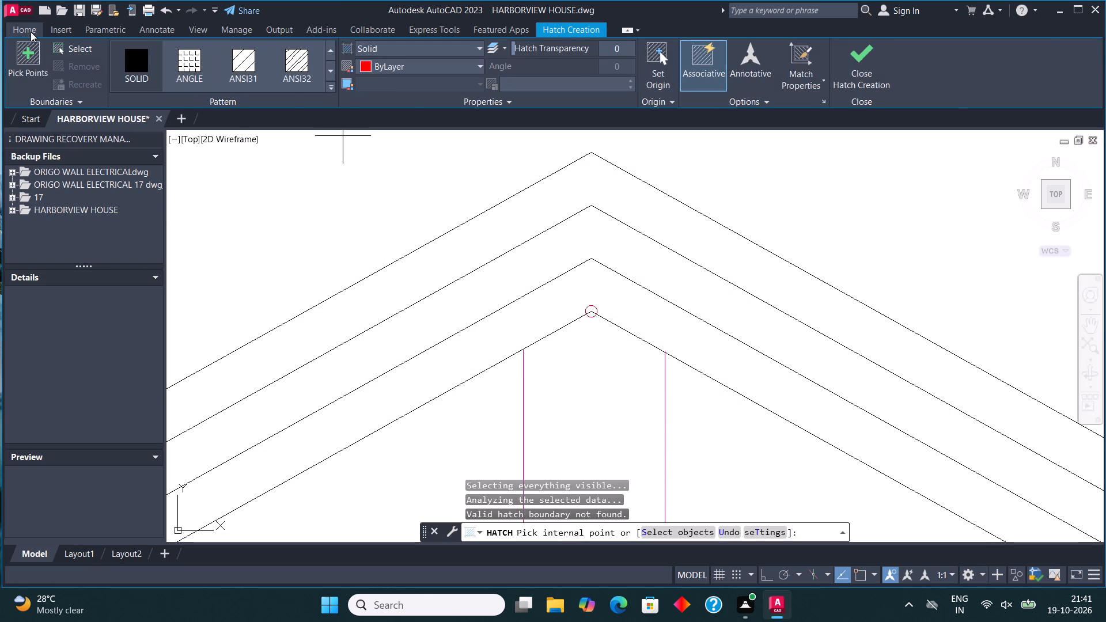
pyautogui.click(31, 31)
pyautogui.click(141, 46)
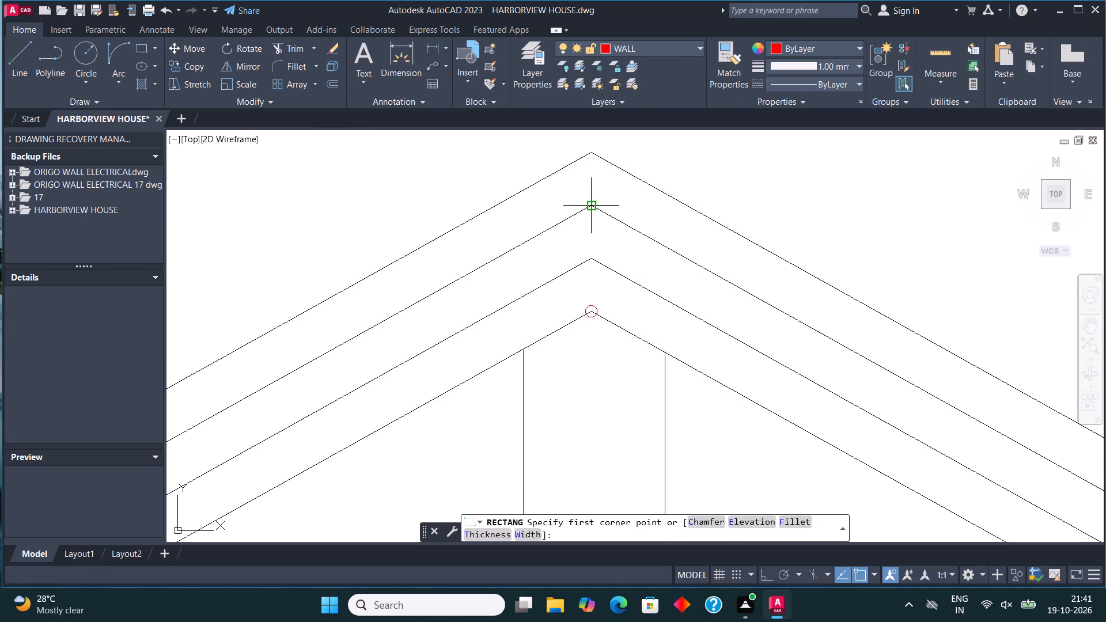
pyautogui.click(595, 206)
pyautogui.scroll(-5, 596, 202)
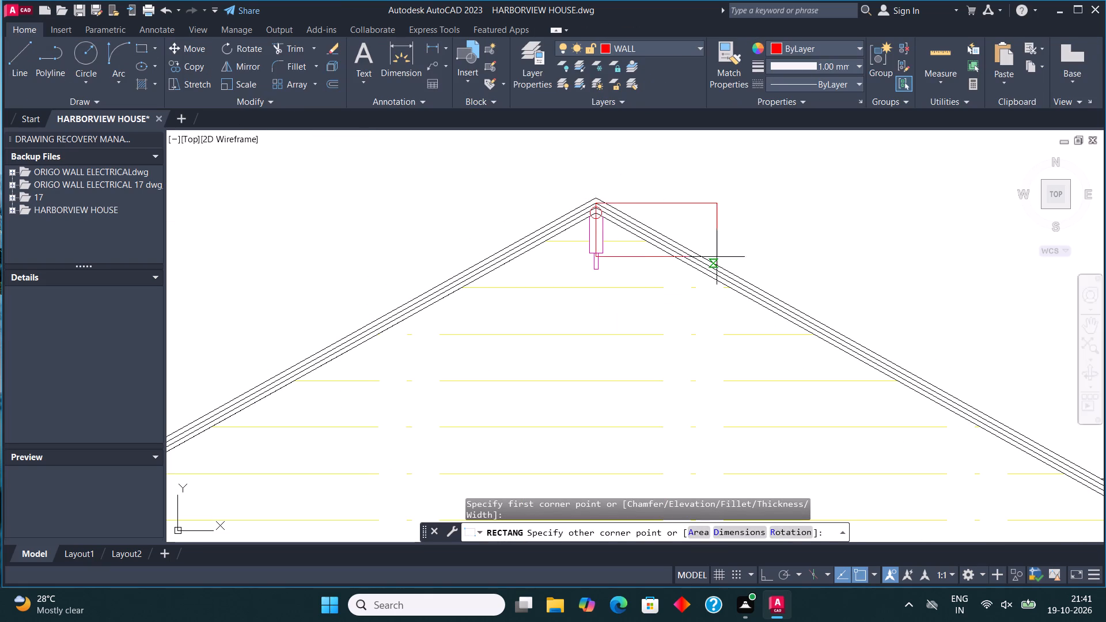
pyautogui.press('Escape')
# Draw connected lines from the gable roof's lower left corner across its left end and up the upper slope edge to the ridge.
pyautogui.scroll(-4, 707, 279)
pyautogui.scroll(4, 541, 362)
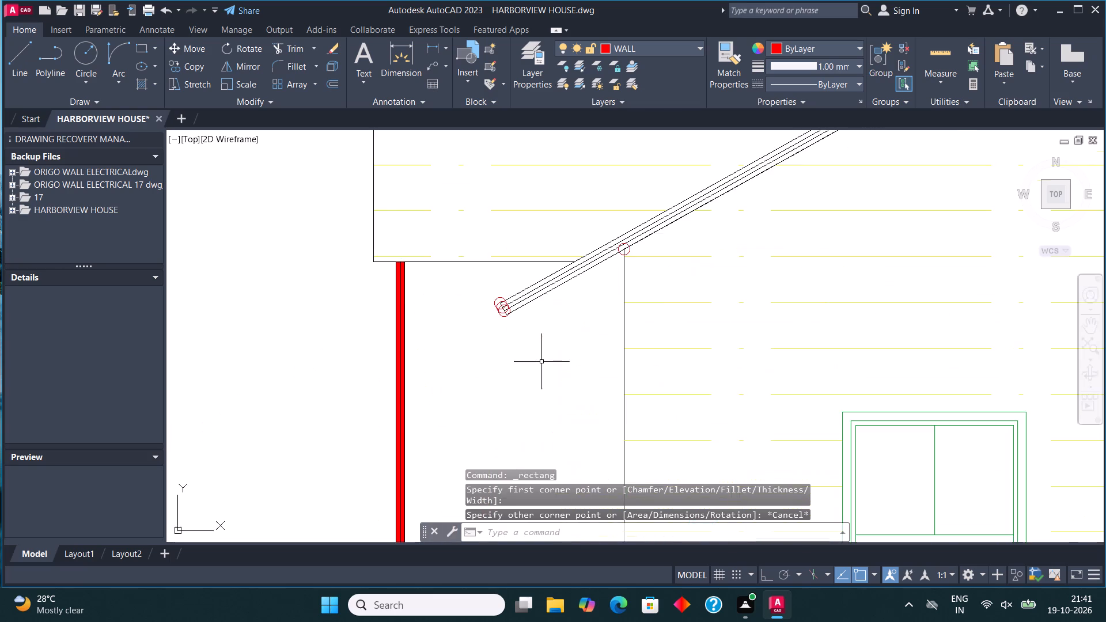
pyautogui.scroll(3, 540, 312)
pyautogui.moveTo(530, 310); pyautogui.dragTo(514, 315, button='middle')
pyautogui.click(12, 57)
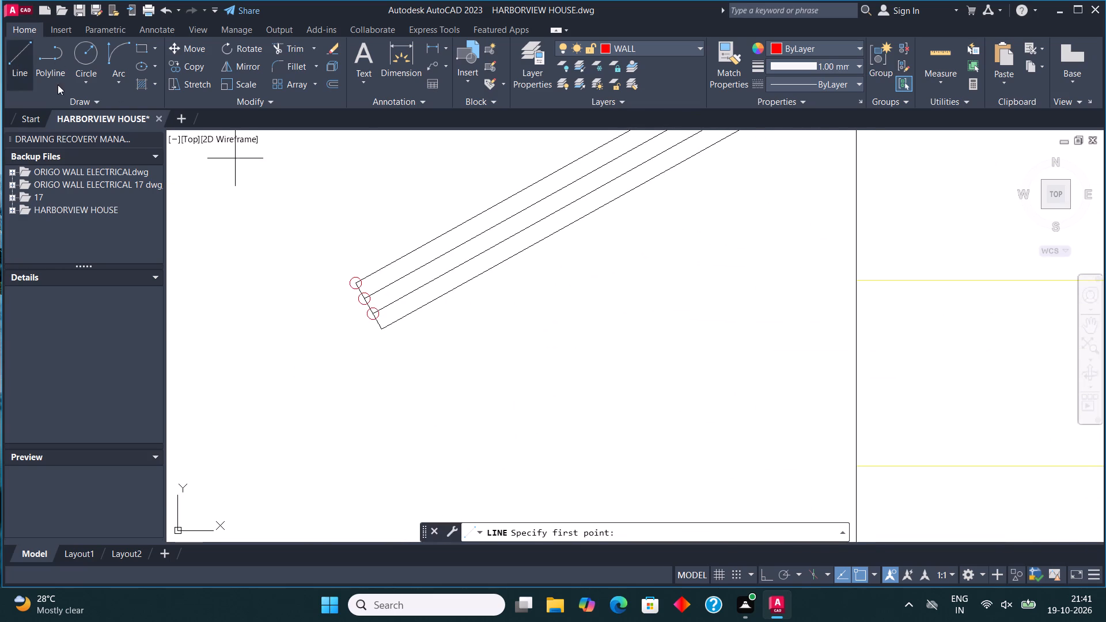
pyautogui.click(379, 333)
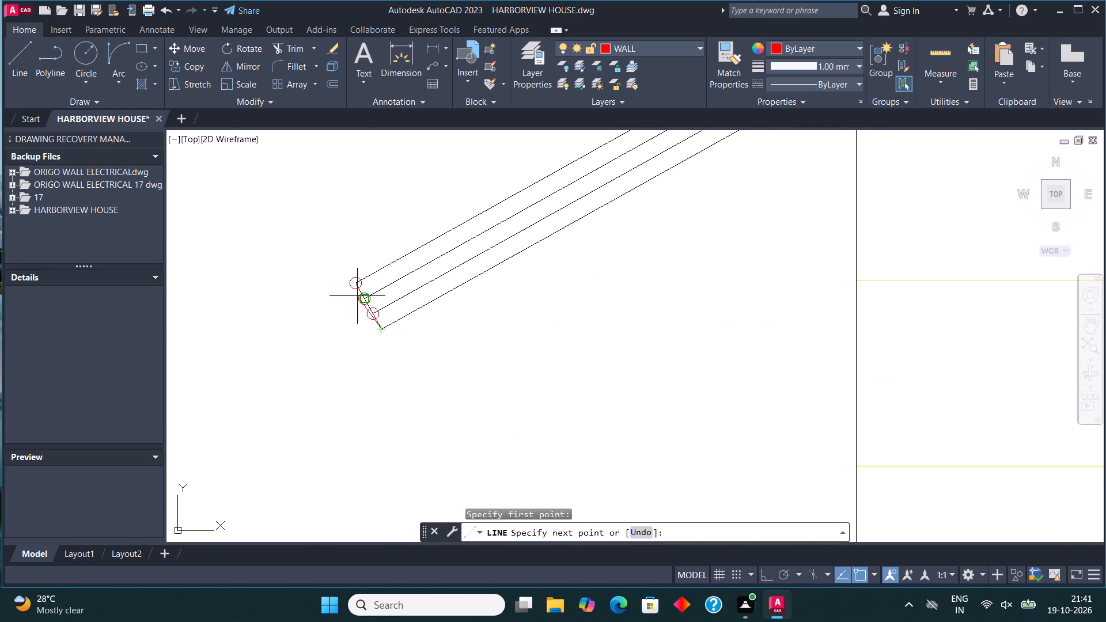
pyautogui.click(356, 288)
pyautogui.scroll(-3, 356, 288)
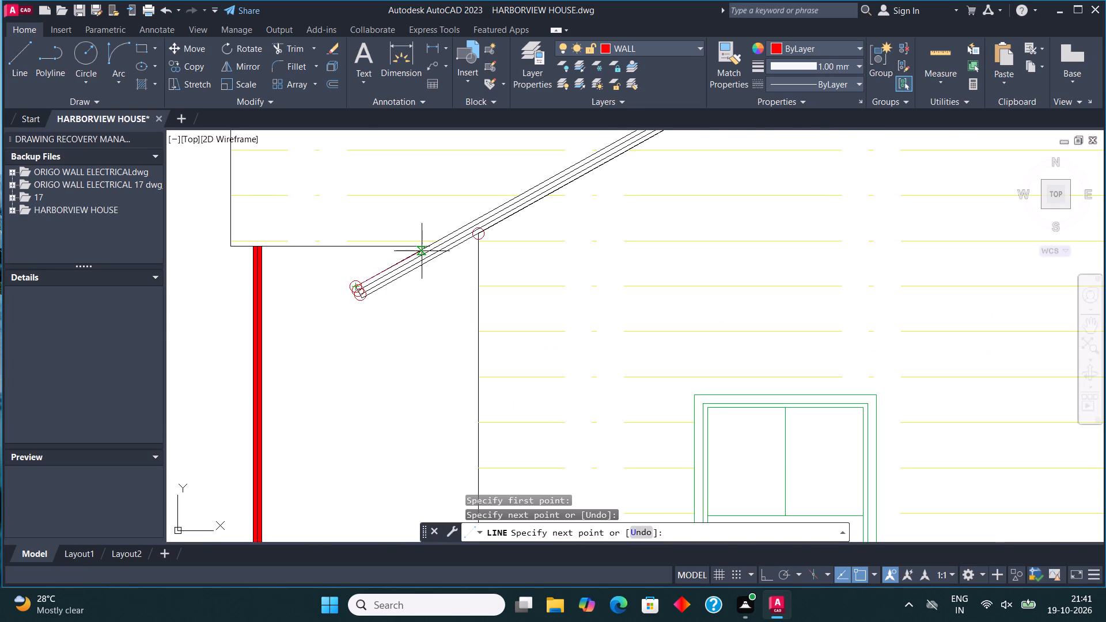
pyautogui.moveTo(514, 198); pyautogui.dragTo(453, 249, button='middle')
pyautogui.scroll(1, 392, 344)
pyautogui.scroll(-3, 395, 347)
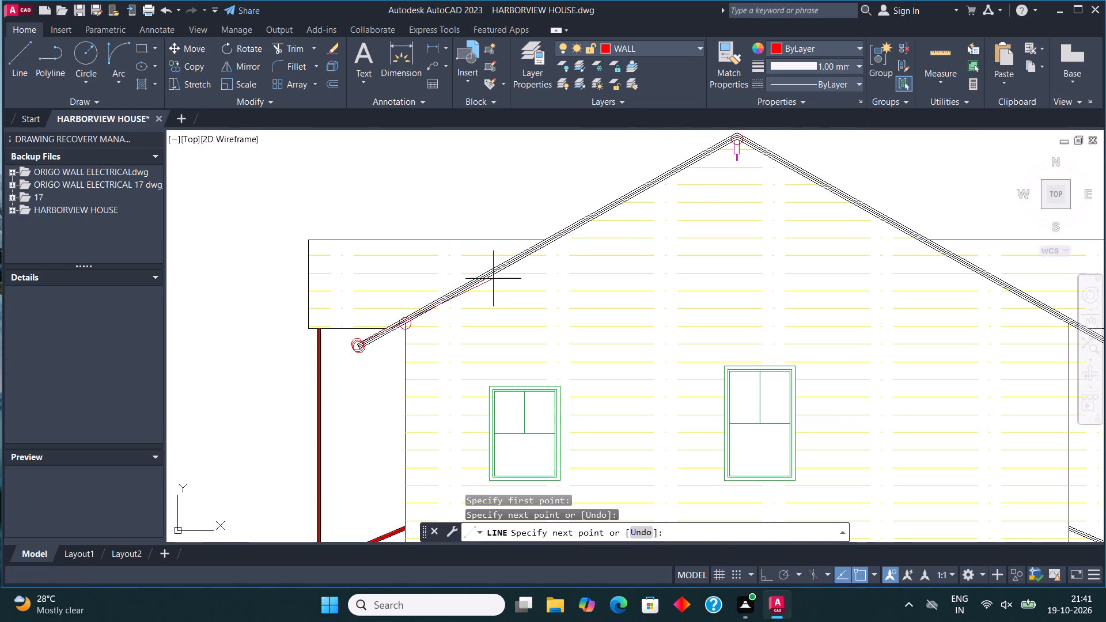
pyautogui.scroll(4, 740, 129)
pyautogui.moveTo(721, 175); pyautogui.dragTo(510, 448, button='middle')
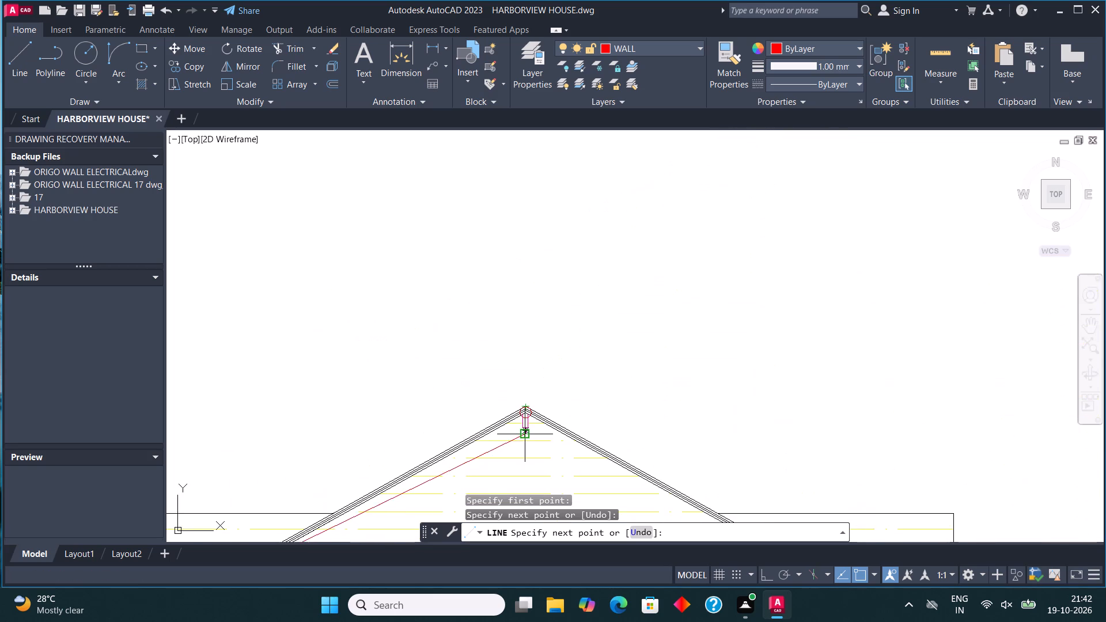
pyautogui.scroll(5, 527, 418)
pyautogui.scroll(3, 502, 312)
pyautogui.click(472, 304)
# Continue the line from the ridge down the right slope's upper edge and across its eave end to the lower corner.
pyautogui.scroll(-4, 512, 284)
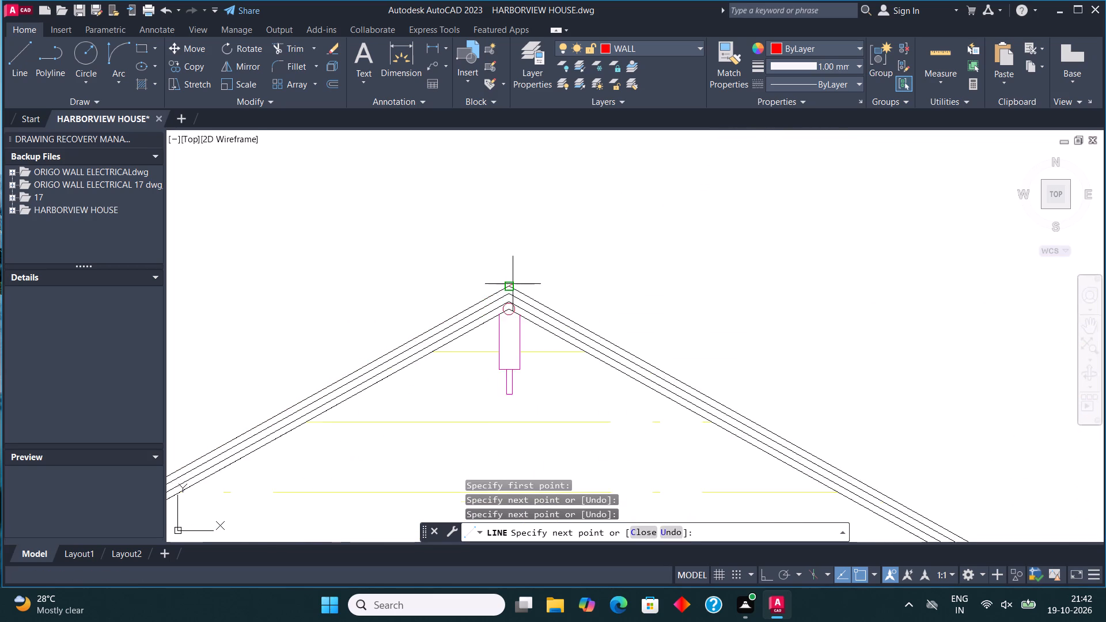
pyautogui.scroll(-7, 513, 284)
pyautogui.scroll(4, 619, 351)
pyautogui.scroll(5, 596, 297)
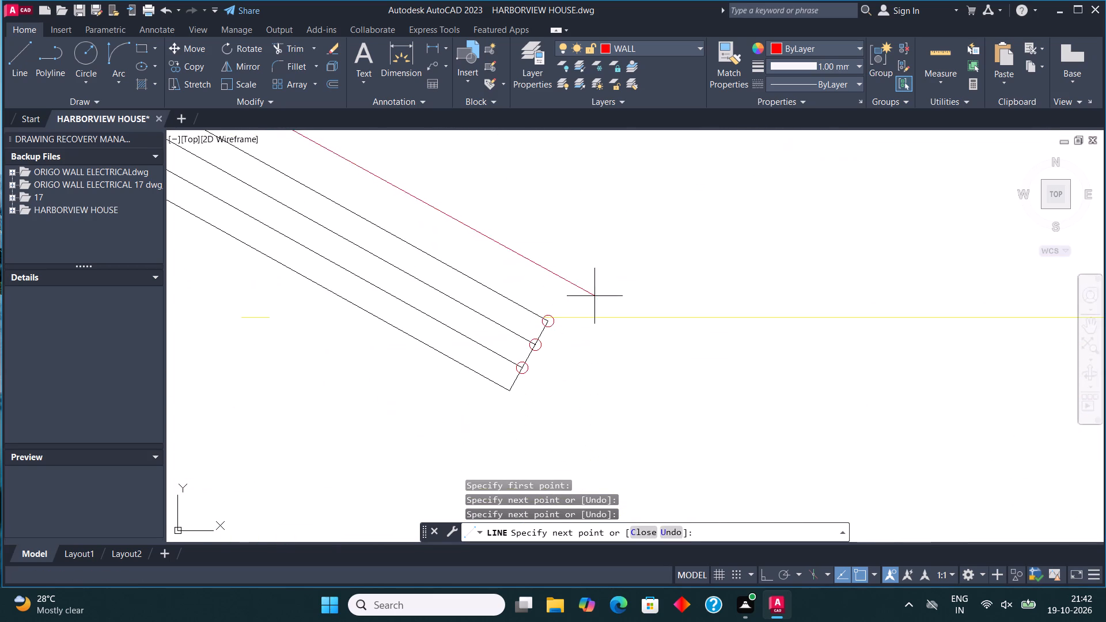
pyautogui.click(548, 321)
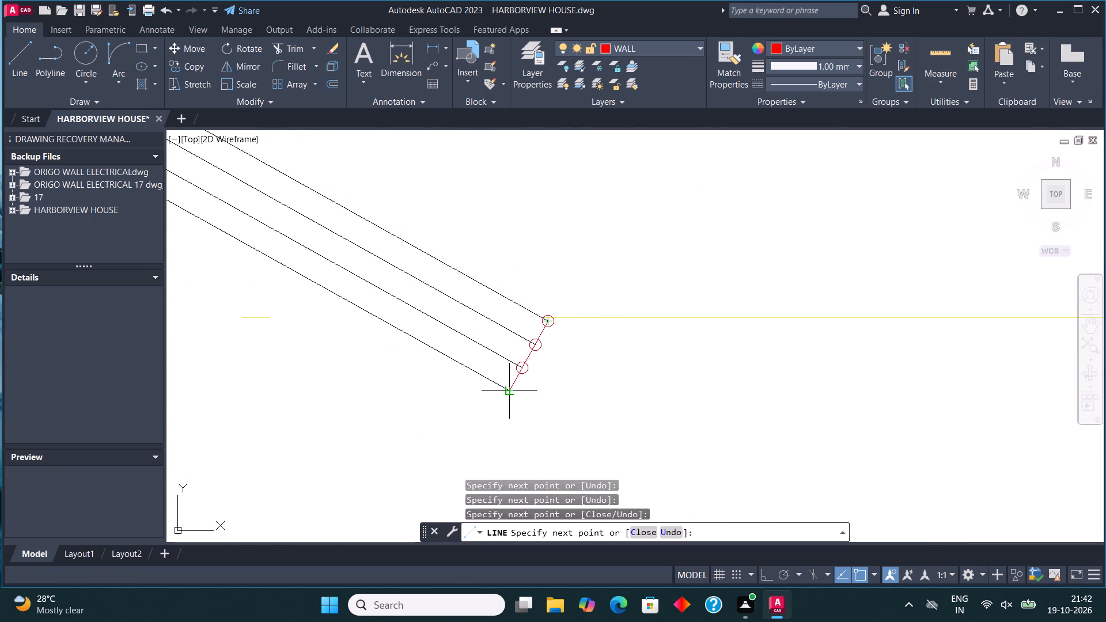
pyautogui.click(513, 390)
# Close the roof outline along its underside, from the right eave's lower corner through the lowest ridge point to the starting corner.
pyautogui.scroll(-8, 513, 390)
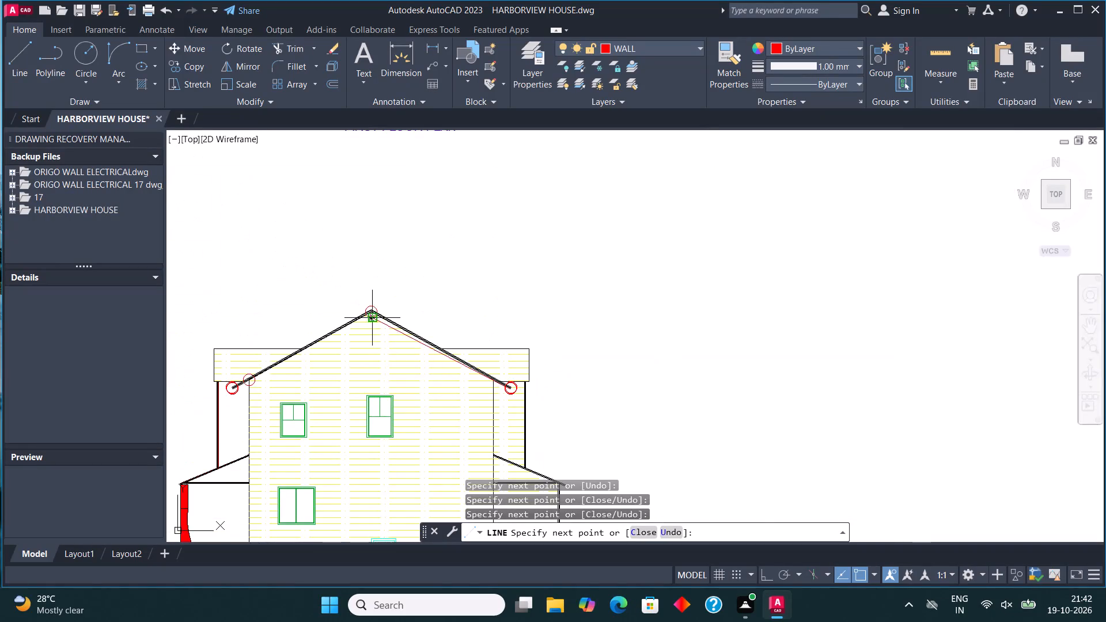
pyautogui.scroll(5, 370, 314)
pyautogui.scroll(4, 377, 266)
pyautogui.click(370, 359)
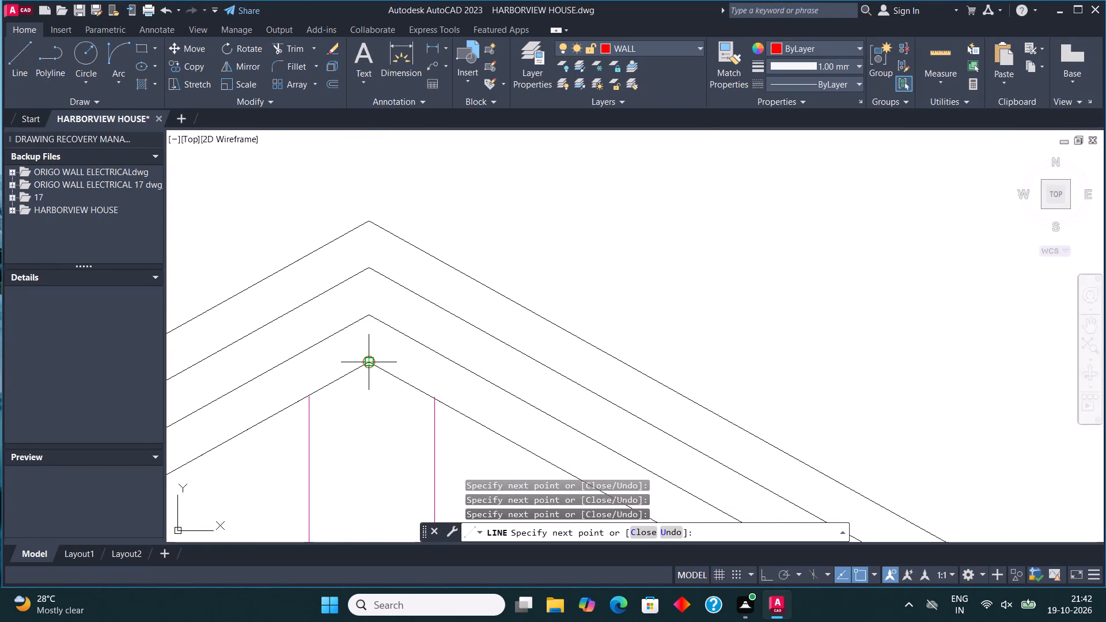
pyautogui.scroll(-9, 372, 359)
pyautogui.scroll(4, 227, 446)
pyautogui.scroll(6, 267, 378)
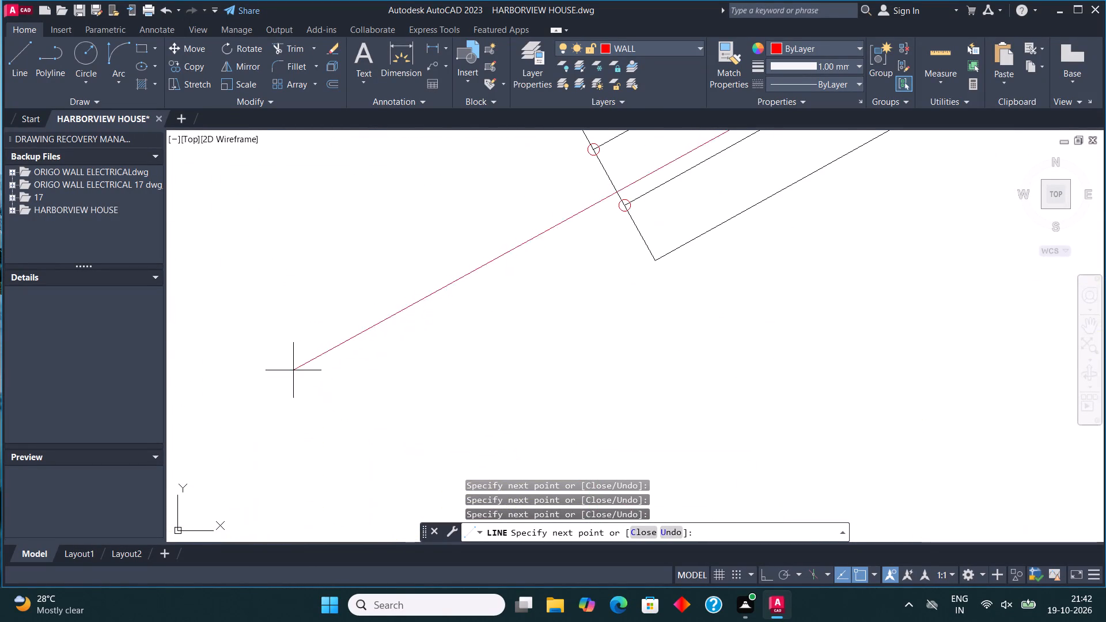
pyautogui.click(656, 260)
pyautogui.scroll(-2, 596, 306)
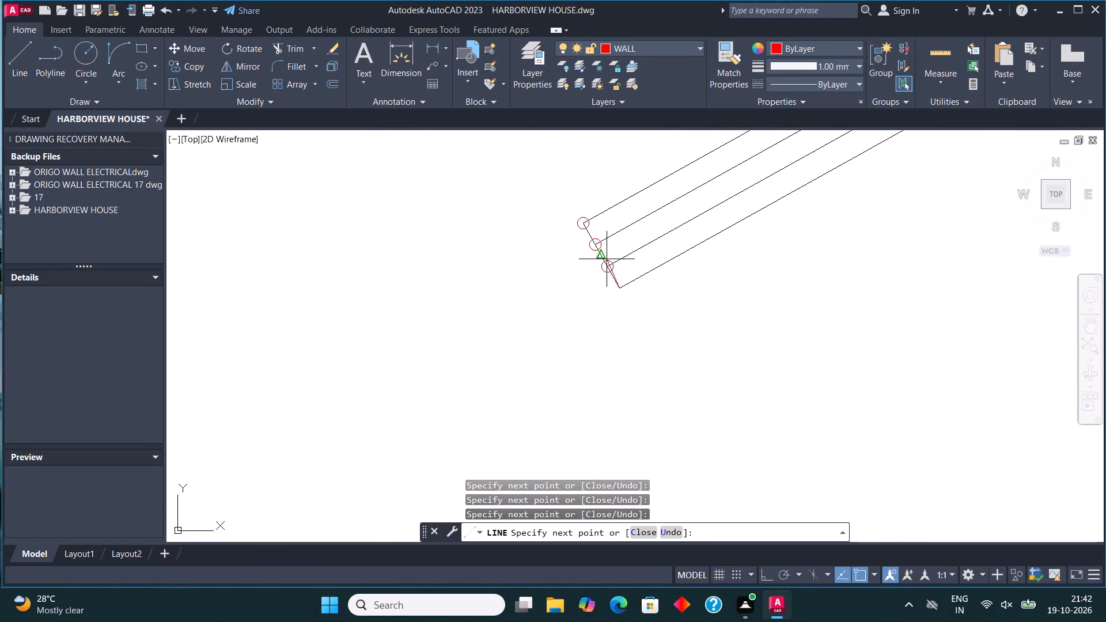
# Add a last line segment across the gable roof's left eave end to finish the roof outline.
pyautogui.scroll(2, 593, 234)
pyautogui.click(567, 207)
pyautogui.press('Escape')
pyautogui.scroll(-4, 437, 342)
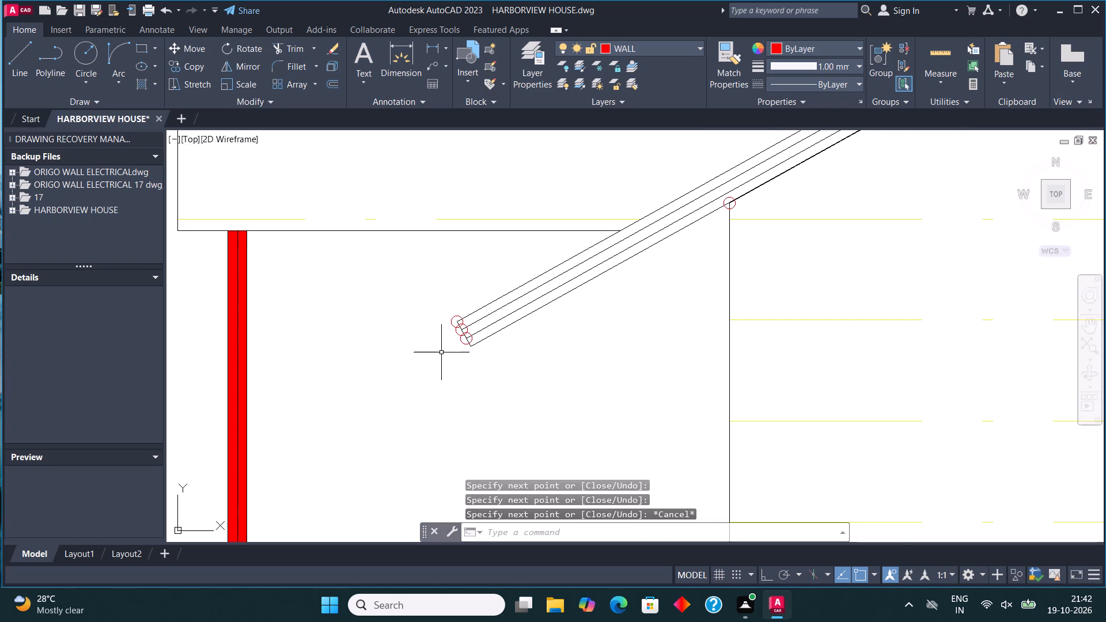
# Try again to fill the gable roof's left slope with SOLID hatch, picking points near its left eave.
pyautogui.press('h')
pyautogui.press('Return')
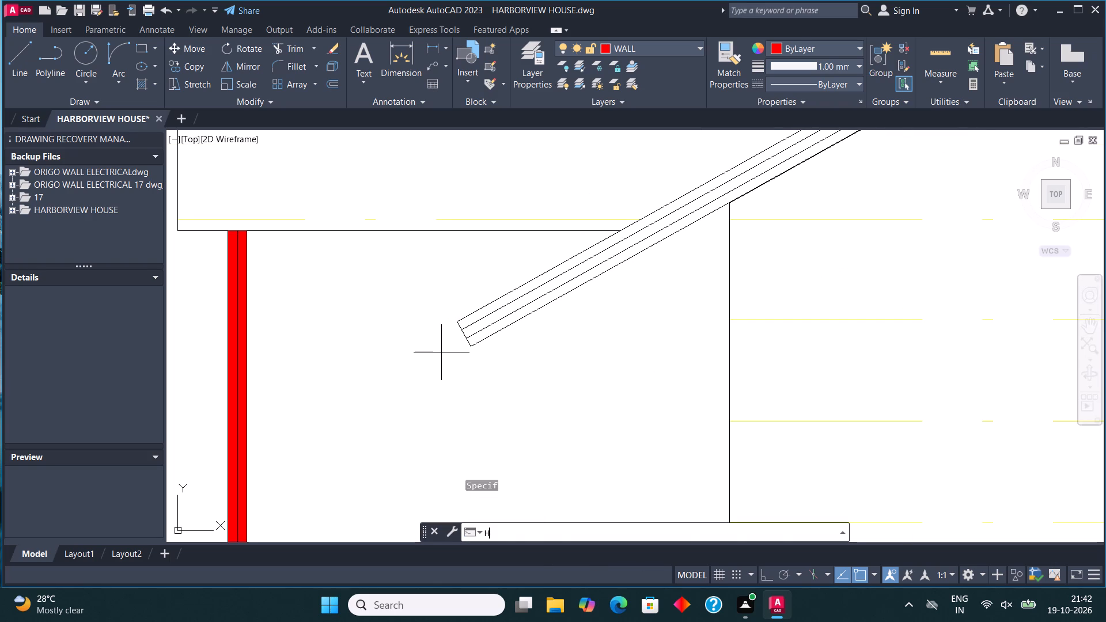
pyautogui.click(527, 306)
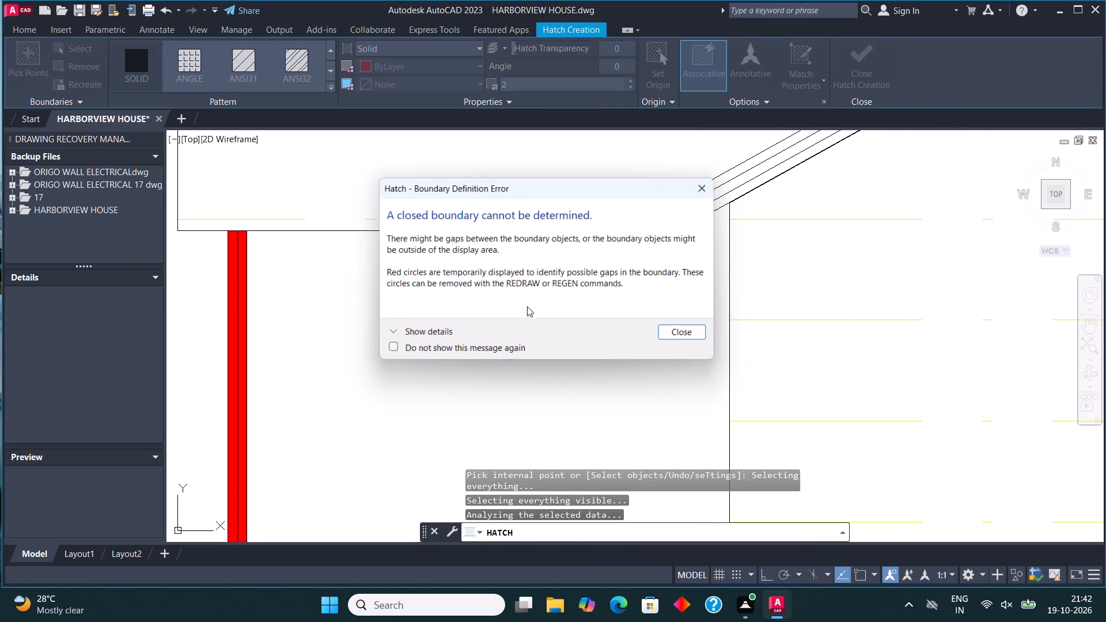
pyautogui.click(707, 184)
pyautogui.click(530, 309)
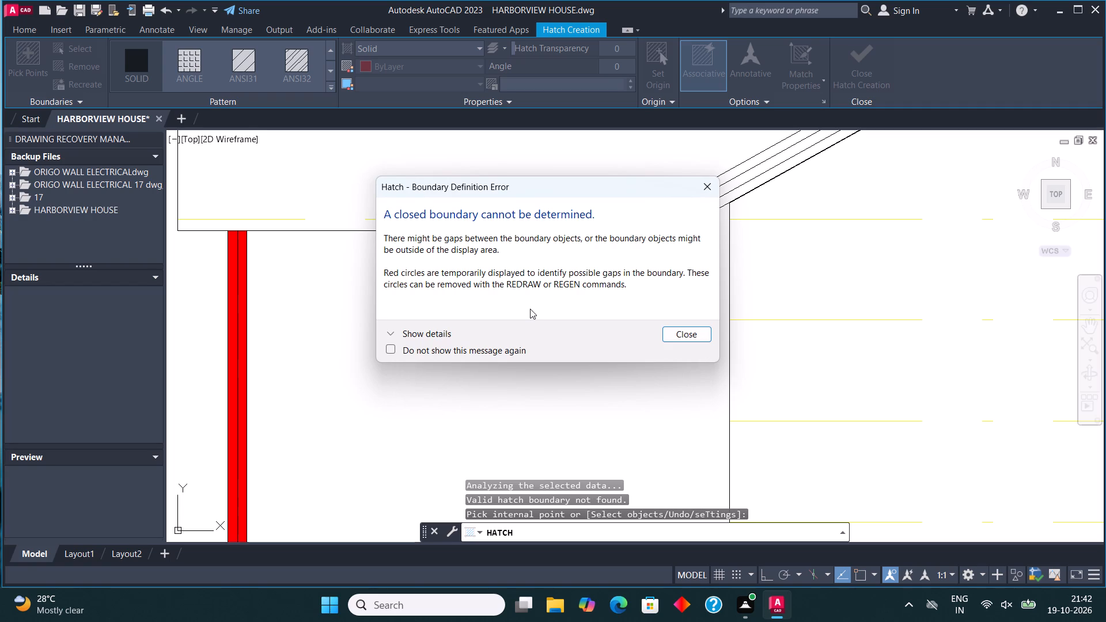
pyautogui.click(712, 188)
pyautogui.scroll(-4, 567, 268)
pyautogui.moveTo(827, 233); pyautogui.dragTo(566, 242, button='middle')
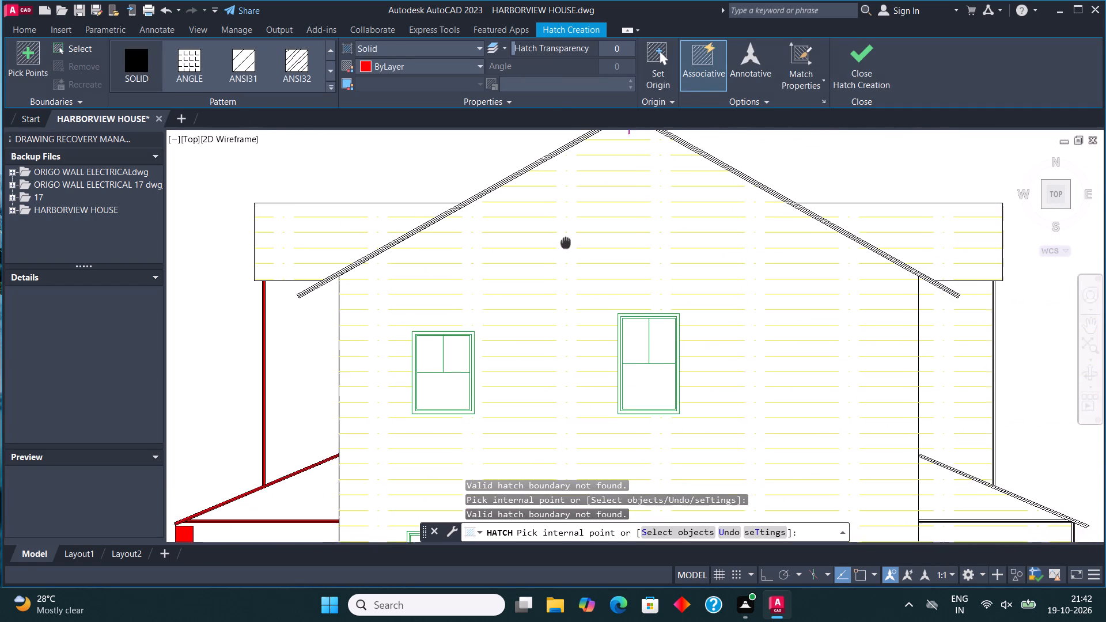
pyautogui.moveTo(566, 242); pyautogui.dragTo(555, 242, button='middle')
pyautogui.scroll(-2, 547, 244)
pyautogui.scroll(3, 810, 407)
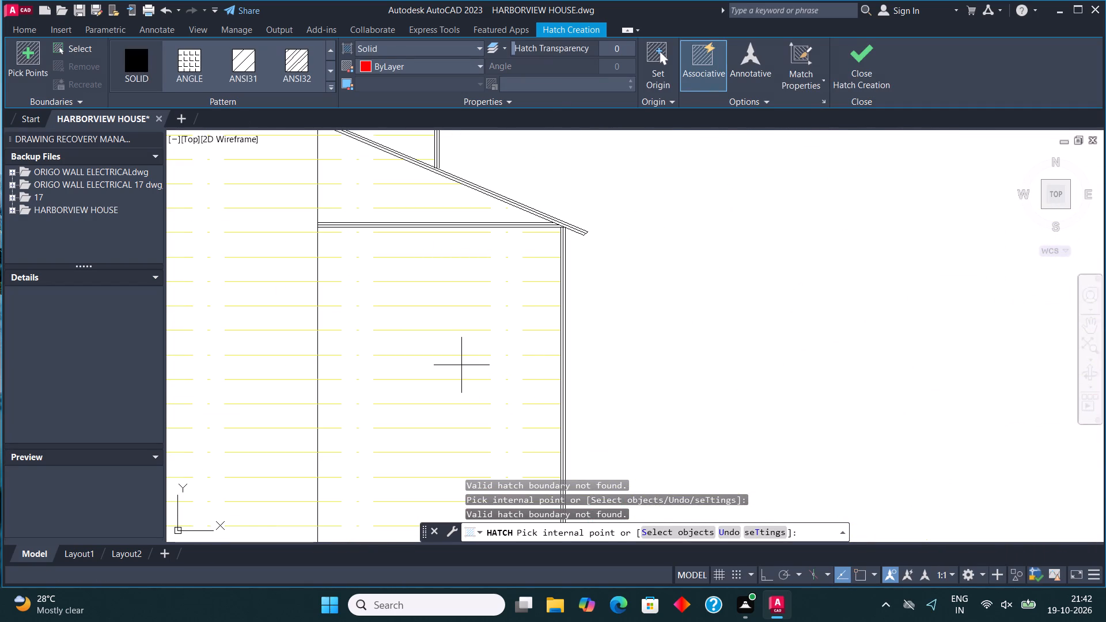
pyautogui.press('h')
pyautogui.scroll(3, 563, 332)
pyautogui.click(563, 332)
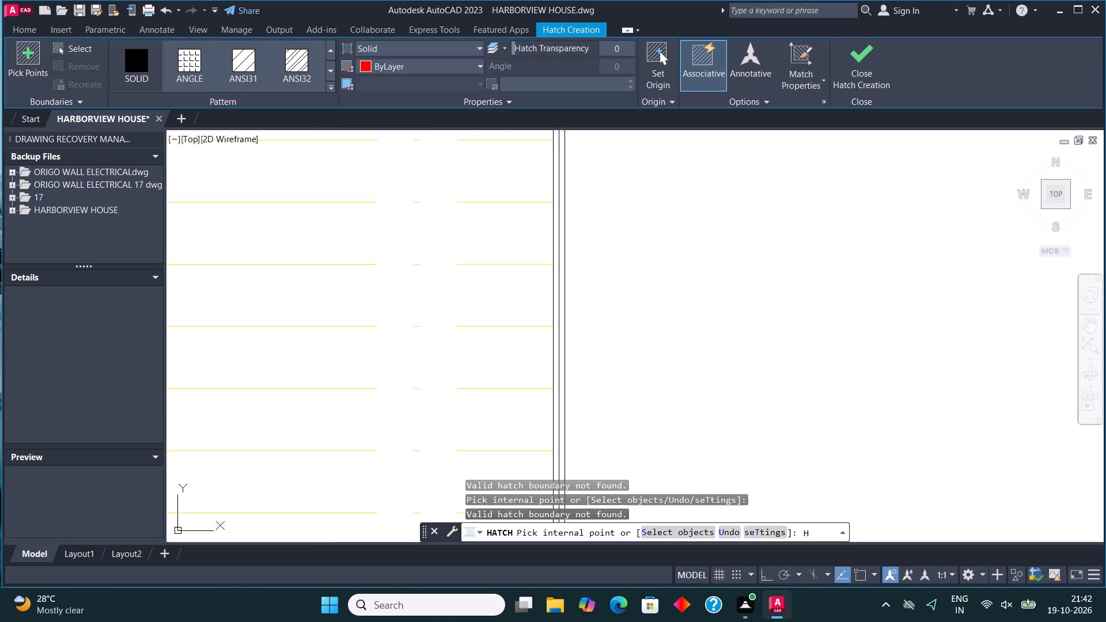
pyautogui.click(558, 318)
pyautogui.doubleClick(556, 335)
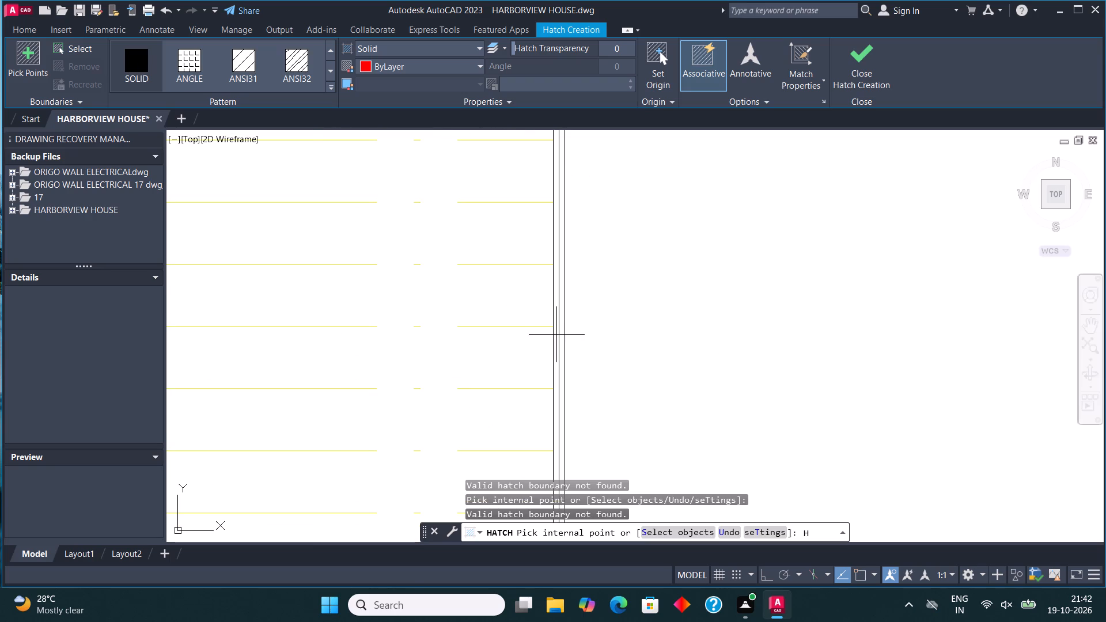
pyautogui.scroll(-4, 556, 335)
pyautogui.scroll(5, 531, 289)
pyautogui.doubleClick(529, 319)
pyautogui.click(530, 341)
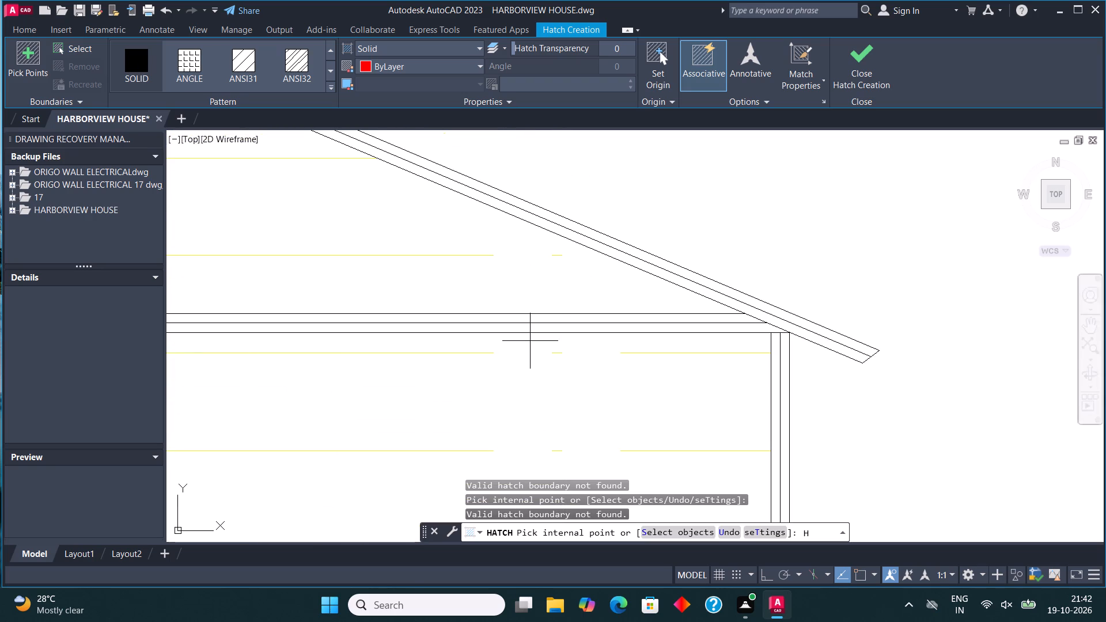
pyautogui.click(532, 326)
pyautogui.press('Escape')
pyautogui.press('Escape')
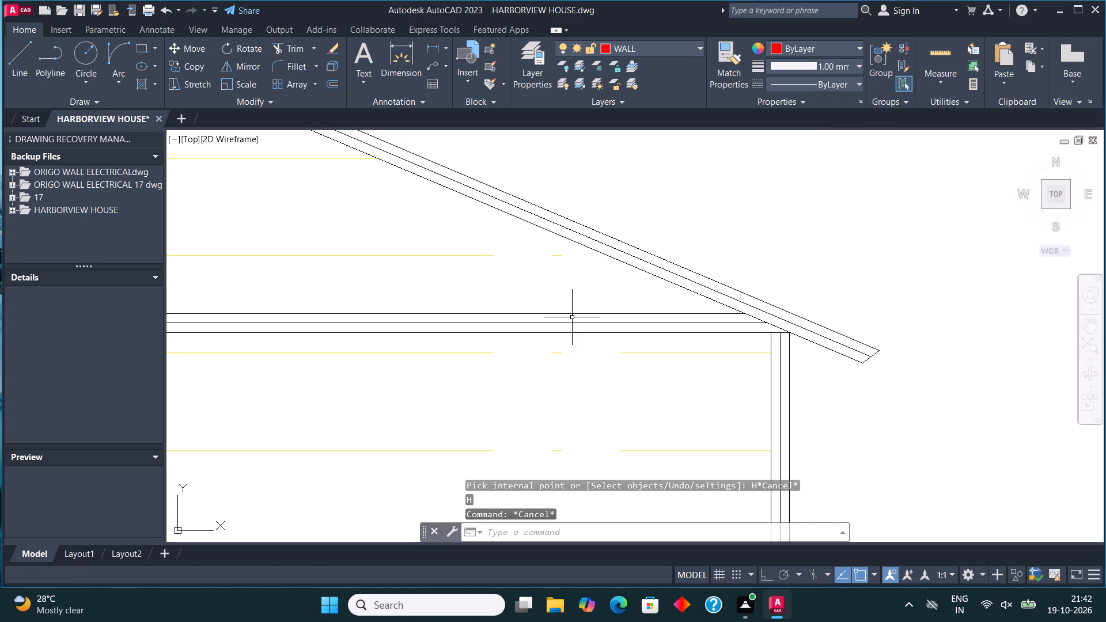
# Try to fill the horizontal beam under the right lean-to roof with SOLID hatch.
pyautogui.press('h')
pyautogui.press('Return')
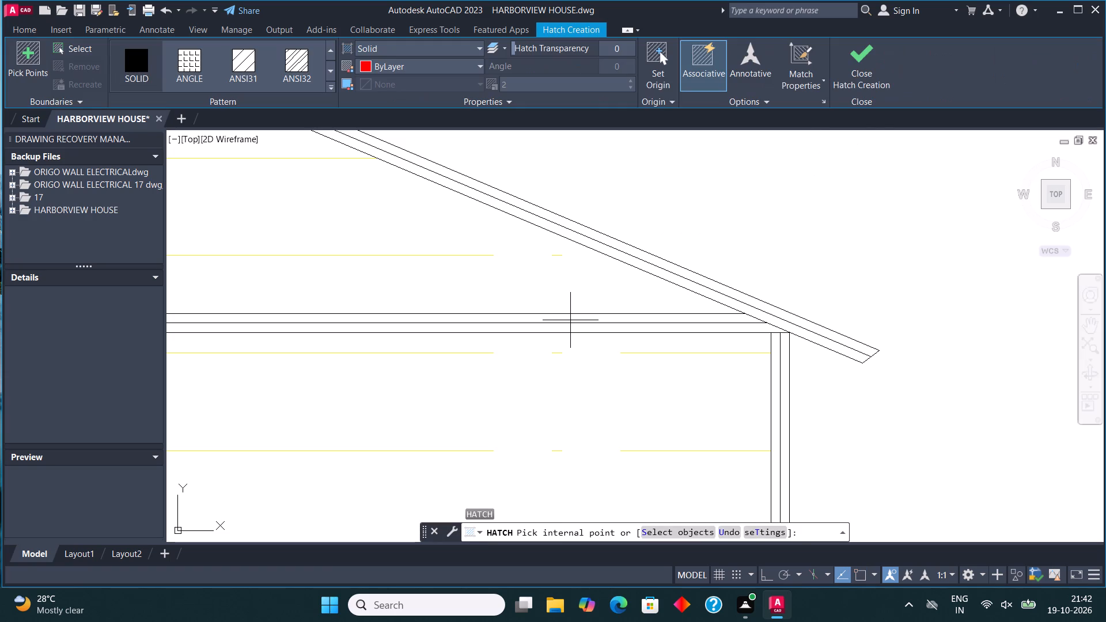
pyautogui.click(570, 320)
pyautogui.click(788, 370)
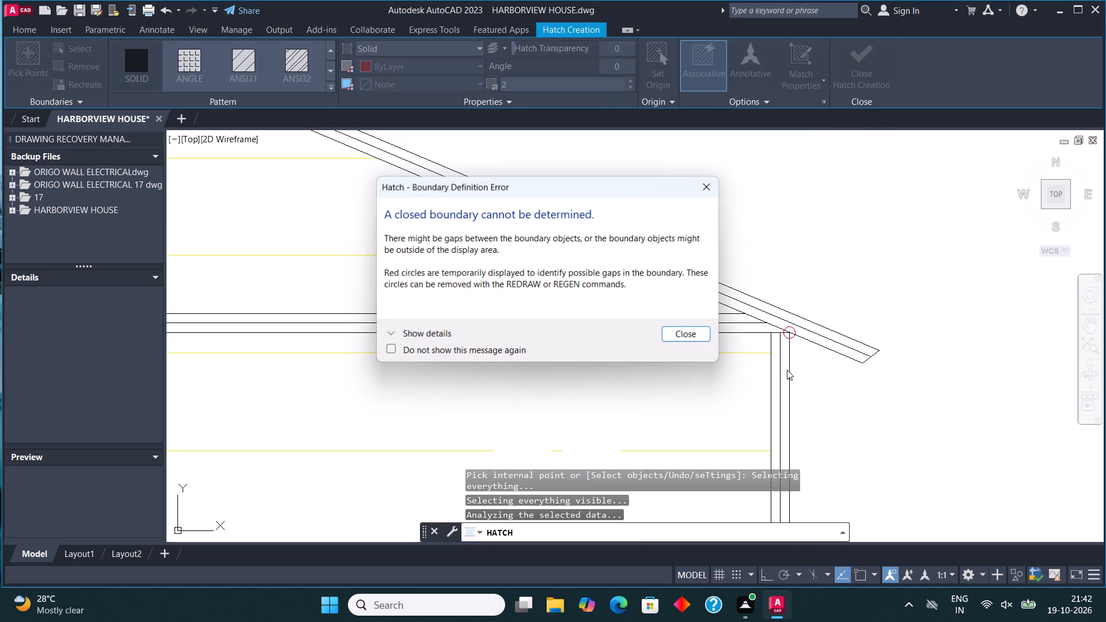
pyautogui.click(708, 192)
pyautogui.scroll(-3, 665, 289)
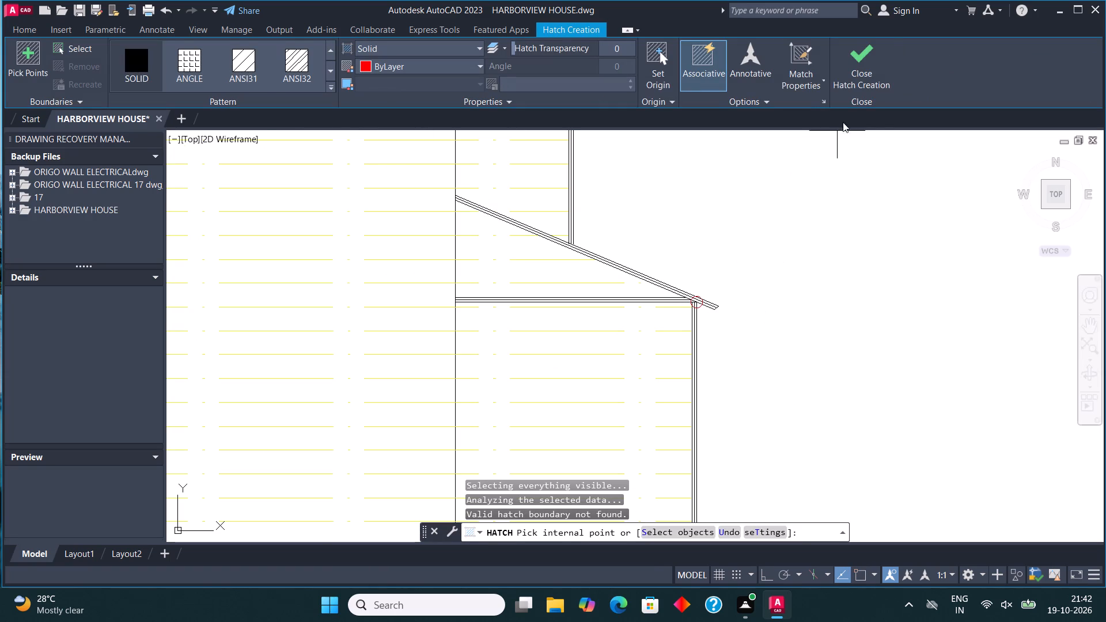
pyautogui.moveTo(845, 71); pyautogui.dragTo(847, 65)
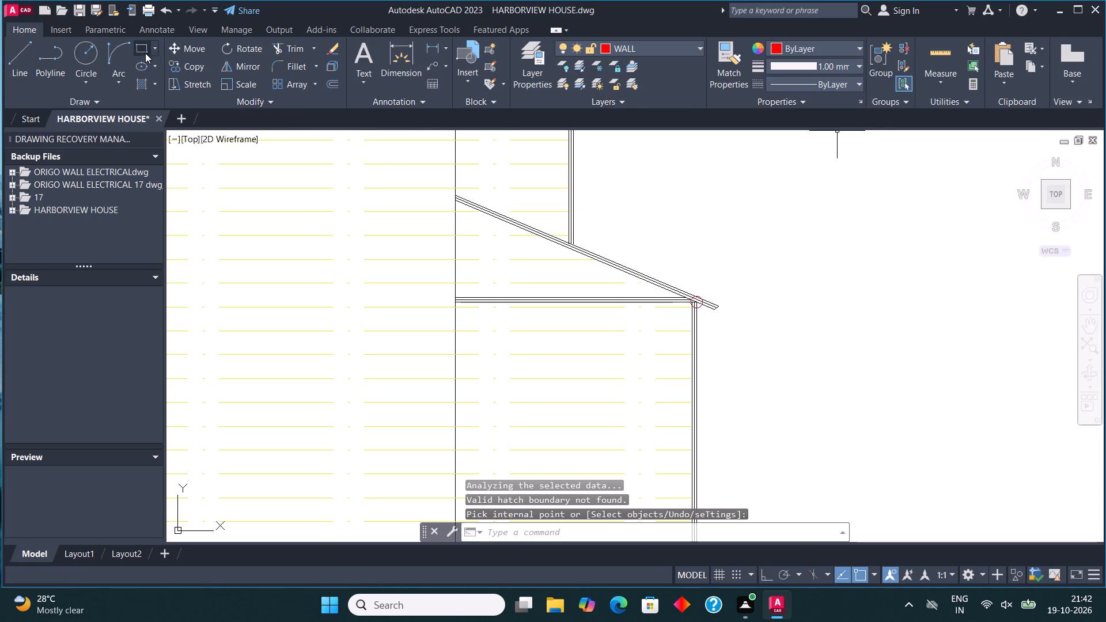
# Draw a rectangle over the left strip of the right lean-to's outer post, from the ground line to the beam's underside.
pyautogui.click(142, 49)
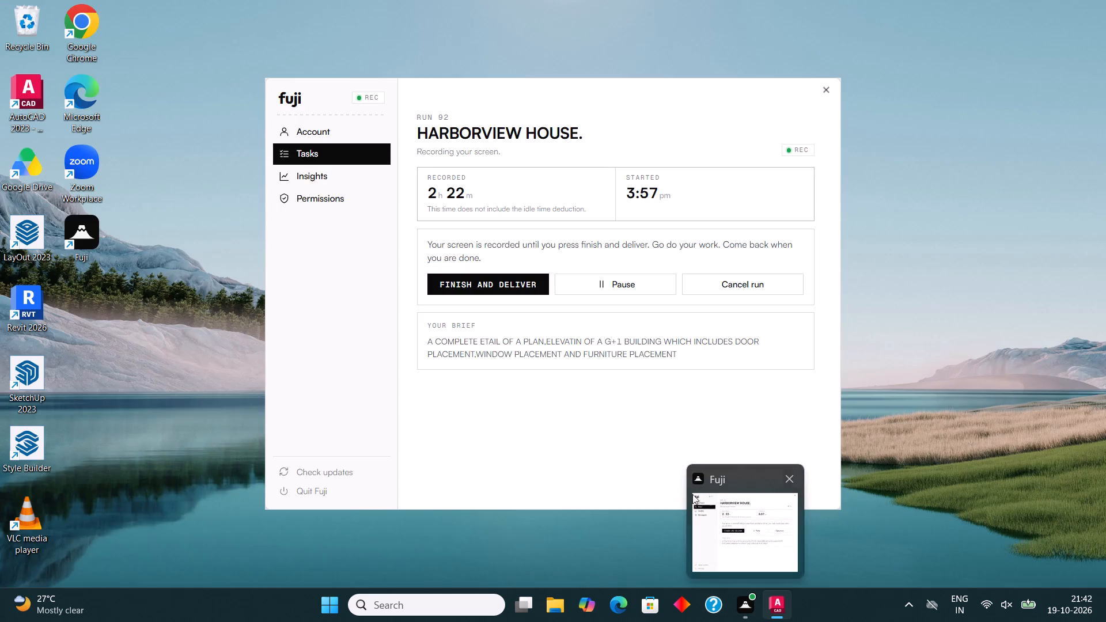
pyautogui.scroll(-2, 563, 329)
pyautogui.scroll(3, 616, 482)
pyautogui.scroll(3, 600, 429)
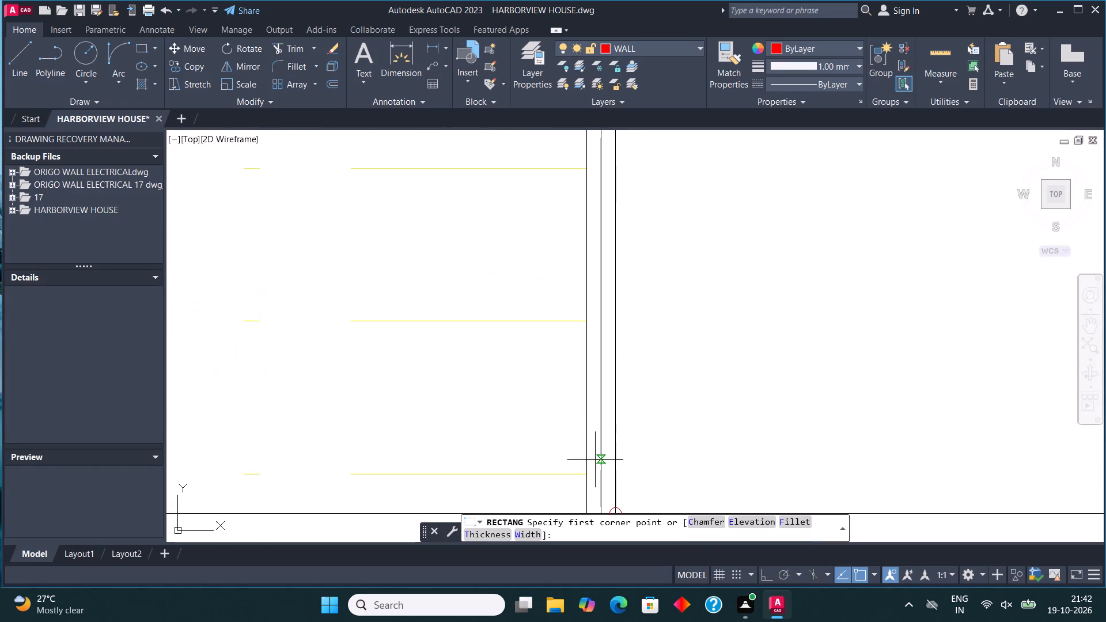
pyautogui.click(586, 513)
pyautogui.scroll(-3, 597, 434)
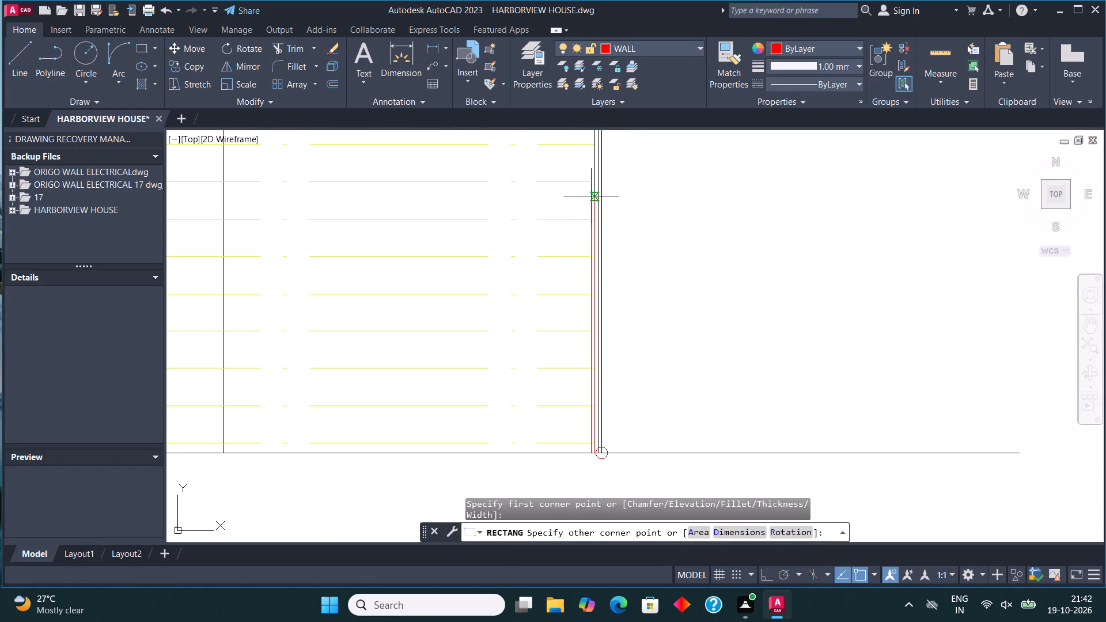
pyautogui.moveTo(601, 221); pyautogui.dragTo(633, 621, button='middle')
pyautogui.scroll(5, 635, 271)
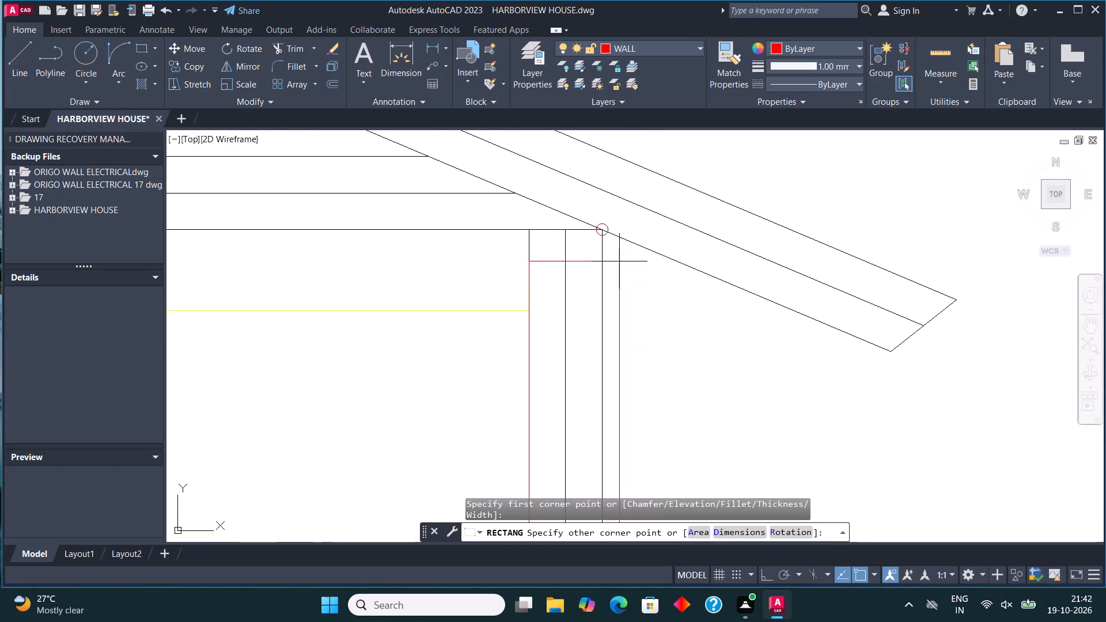
pyautogui.click(566, 230)
# Draw a rectangle over the right strip of the same outer post, from the beam's underside down to the ground line.
pyautogui.click(146, 50)
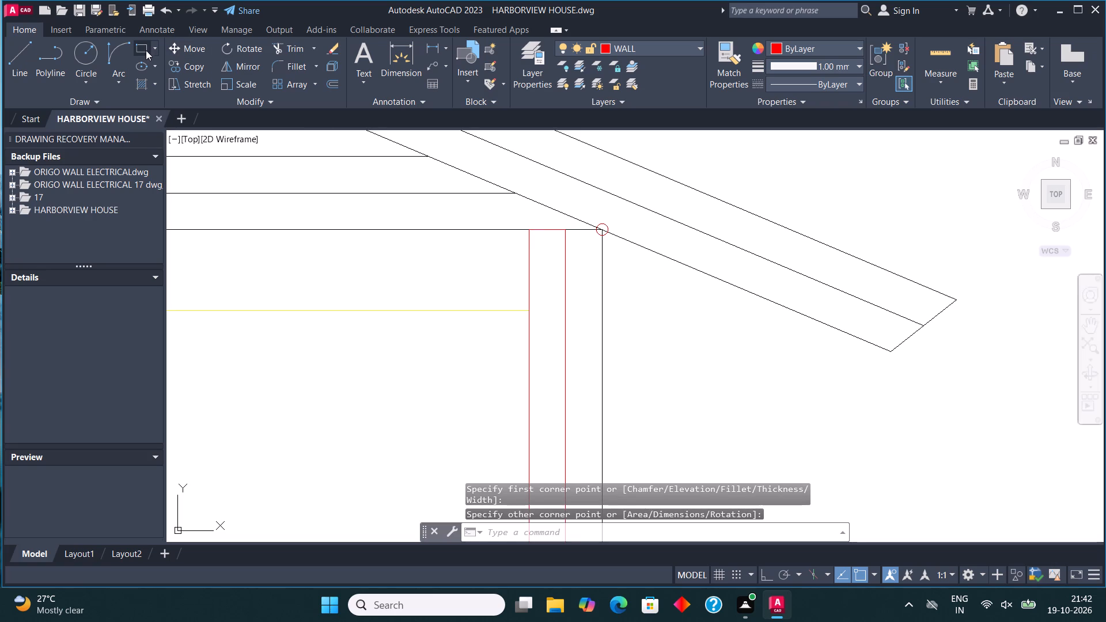
pyautogui.click(564, 230)
pyautogui.scroll(-6, 574, 235)
pyautogui.scroll(-1, 589, 308)
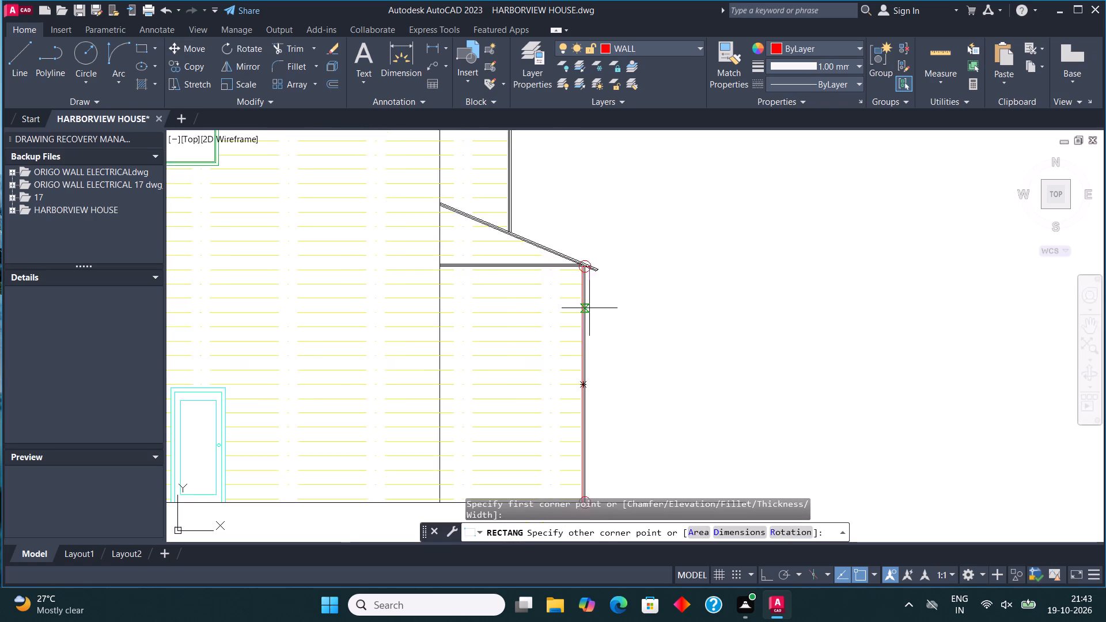
pyautogui.scroll(-1, 589, 310)
pyautogui.scroll(5, 589, 441)
pyautogui.click(538, 330)
# Draw a rectangle over the lean-to's horizontal beam, from its lower corner at the wall to where its top edge meets the roof.
pyautogui.scroll(-2, 558, 449)
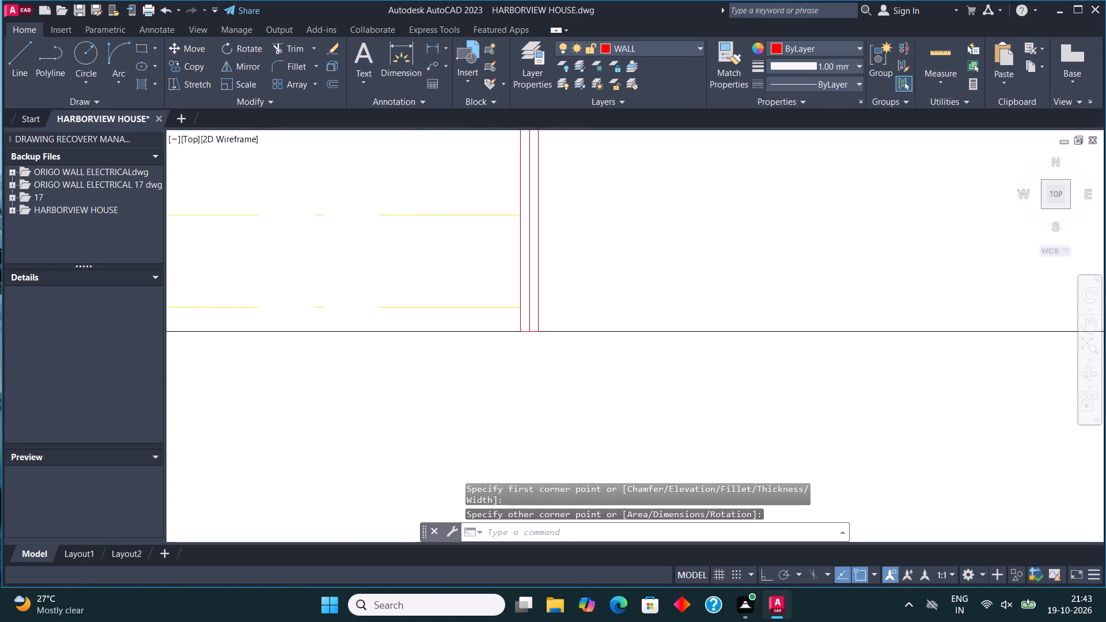
pyautogui.scroll(-3, 559, 451)
pyautogui.scroll(5, 506, 274)
pyautogui.scroll(-3, 502, 288)
pyautogui.scroll(2, 474, 294)
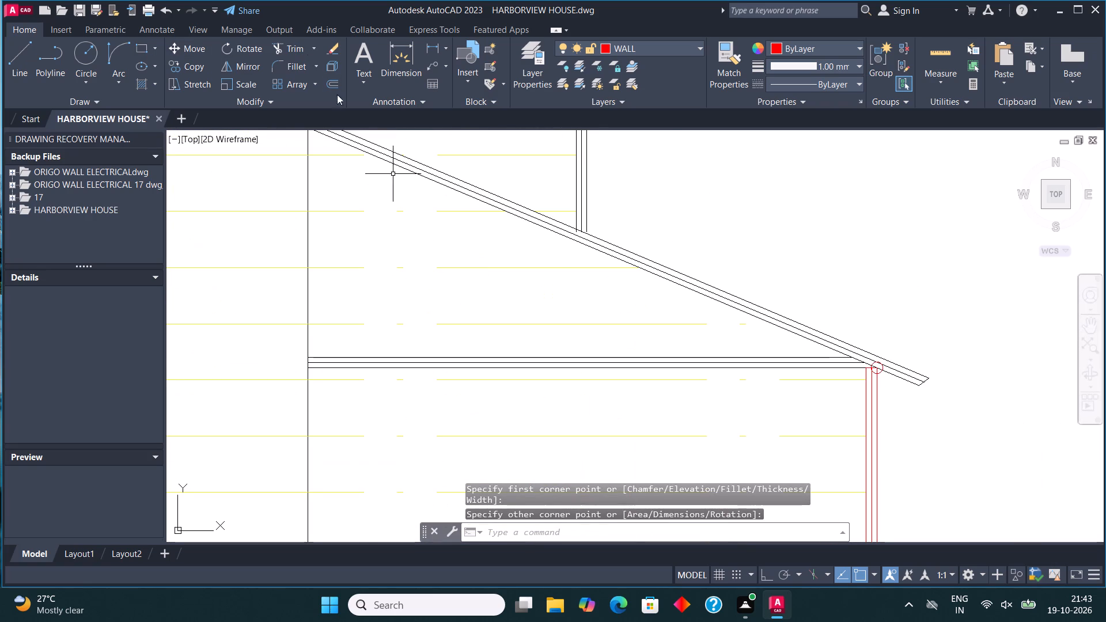
pyautogui.click(147, 44)
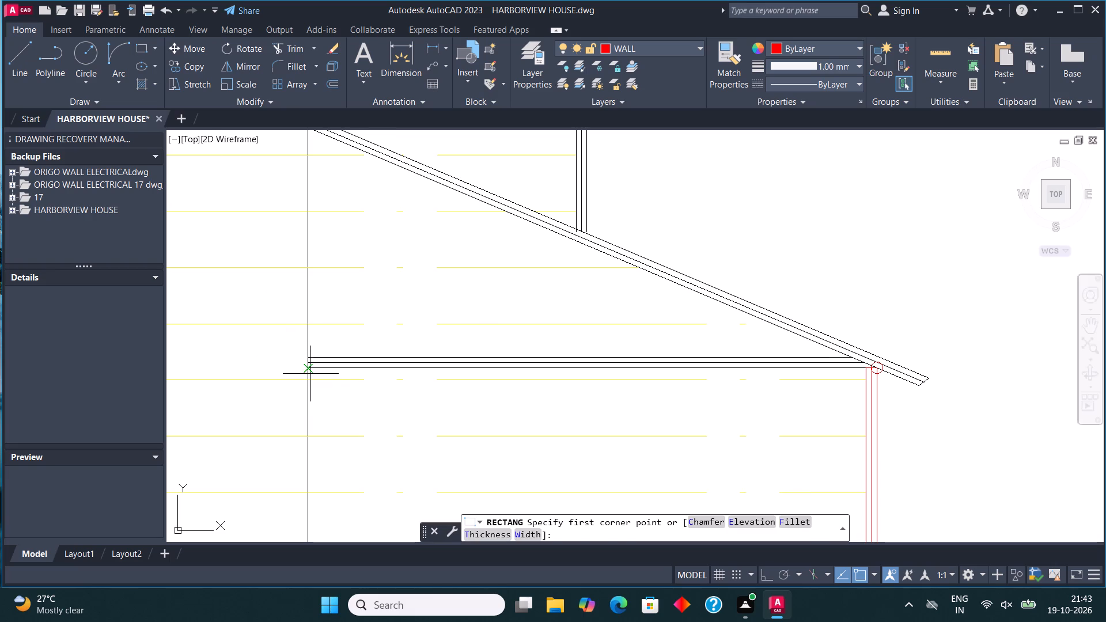
pyautogui.click(310, 373)
pyautogui.scroll(4, 858, 361)
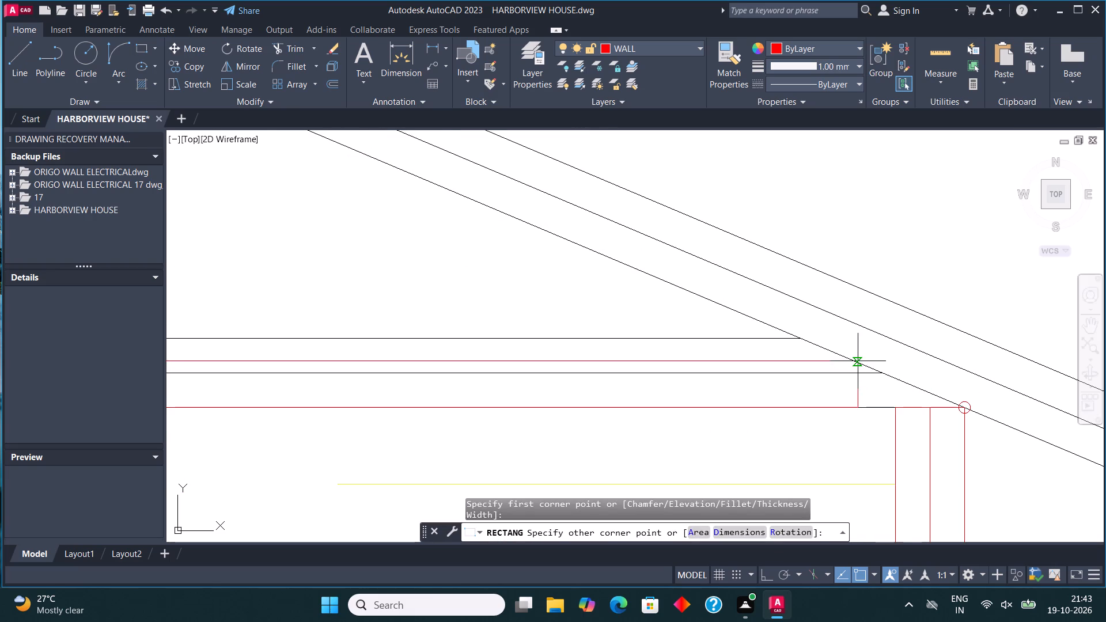
pyautogui.click(801, 339)
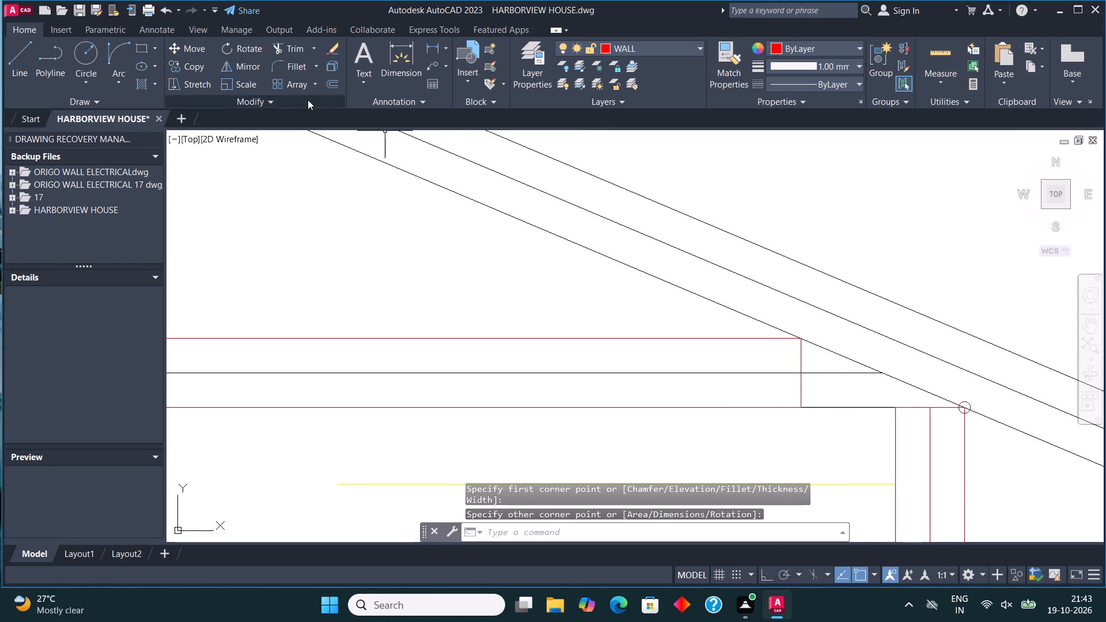
# Draw lines from the beam rectangle's lower right corner to the post's outer top corner and back up the roof's underside.
pyautogui.click(19, 67)
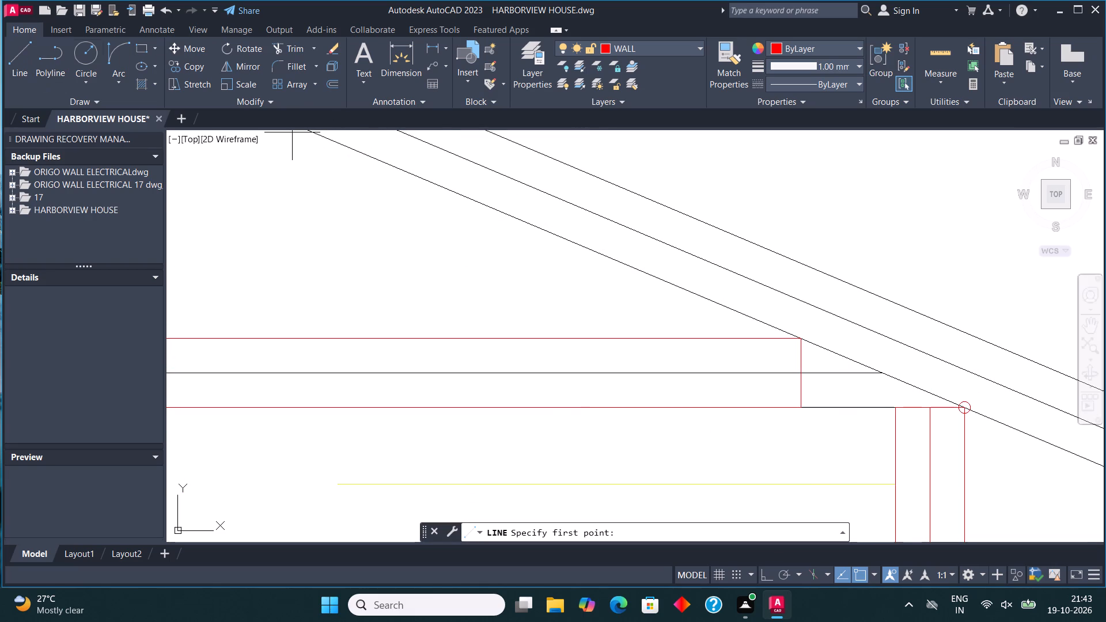
pyautogui.click(804, 412)
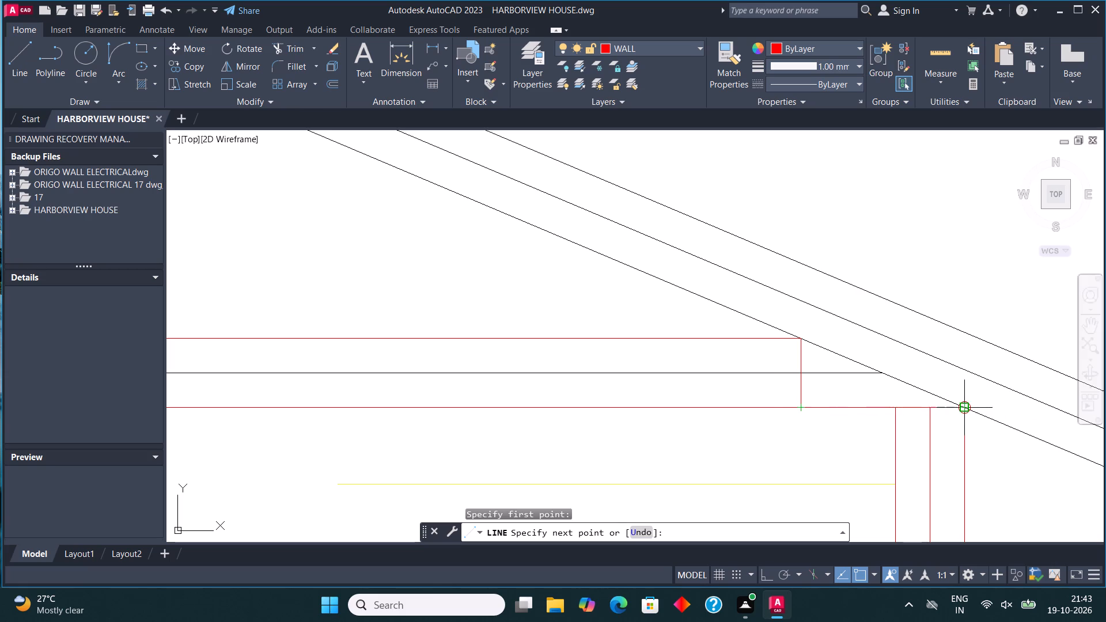
pyautogui.click(968, 406)
pyautogui.click(804, 342)
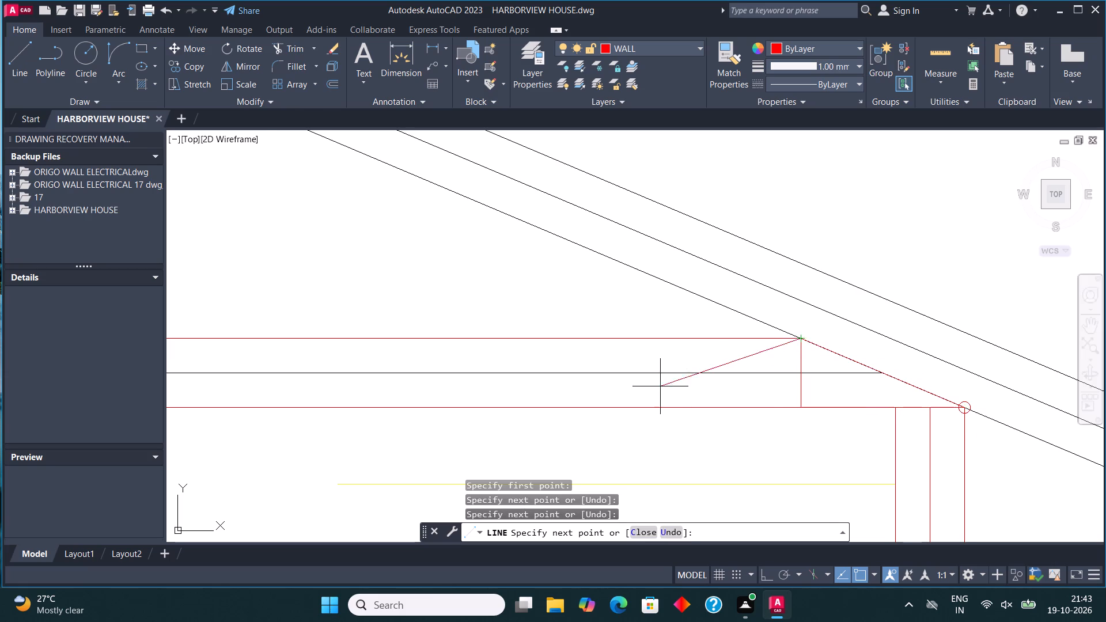
pyautogui.scroll(-4, 660, 386)
pyautogui.scroll(2, 813, 428)
pyautogui.press('Escape')
# Draw lines around the right lean-to's roof, from the eave's lower corner up to the wall, along the top edge and back to the eave.
pyautogui.scroll(-2, 645, 401)
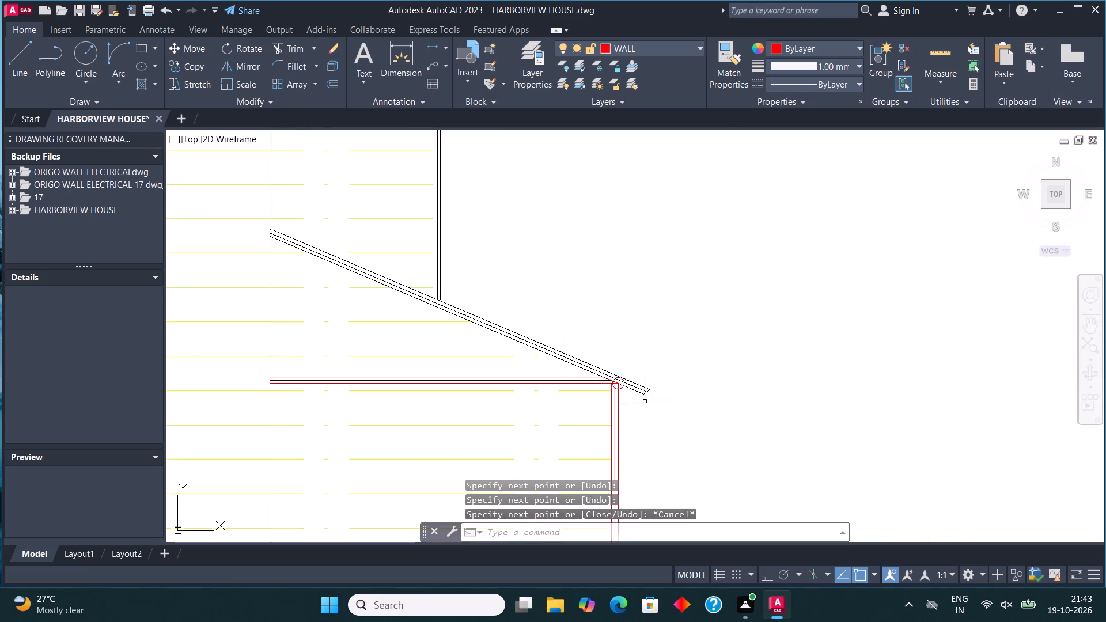
pyautogui.scroll(-2, 645, 401)
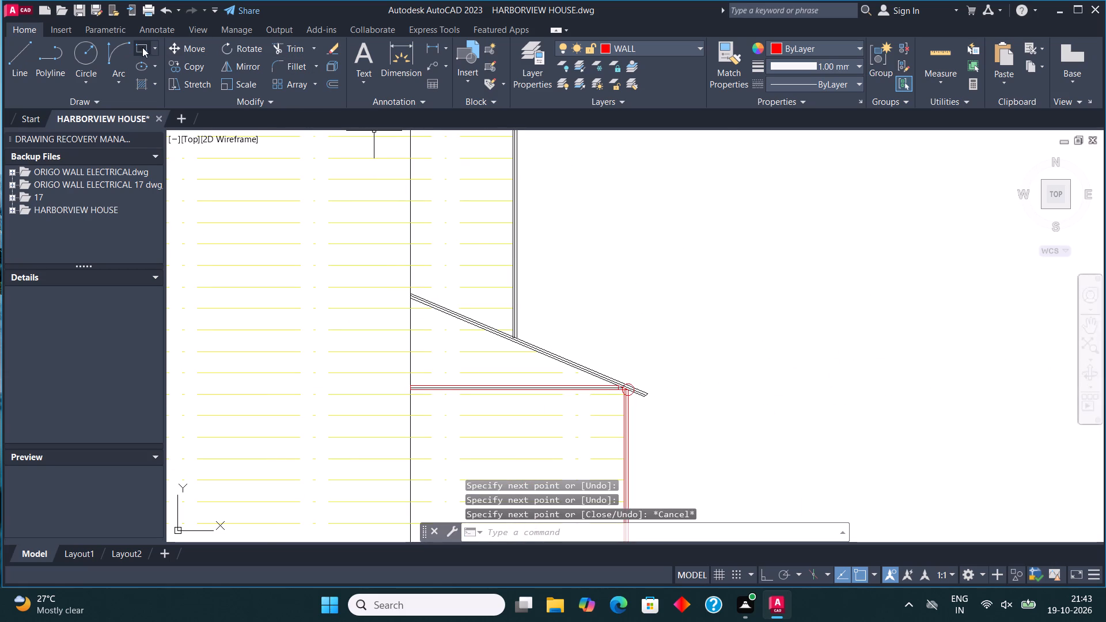
pyautogui.click(31, 54)
pyautogui.scroll(4, 642, 379)
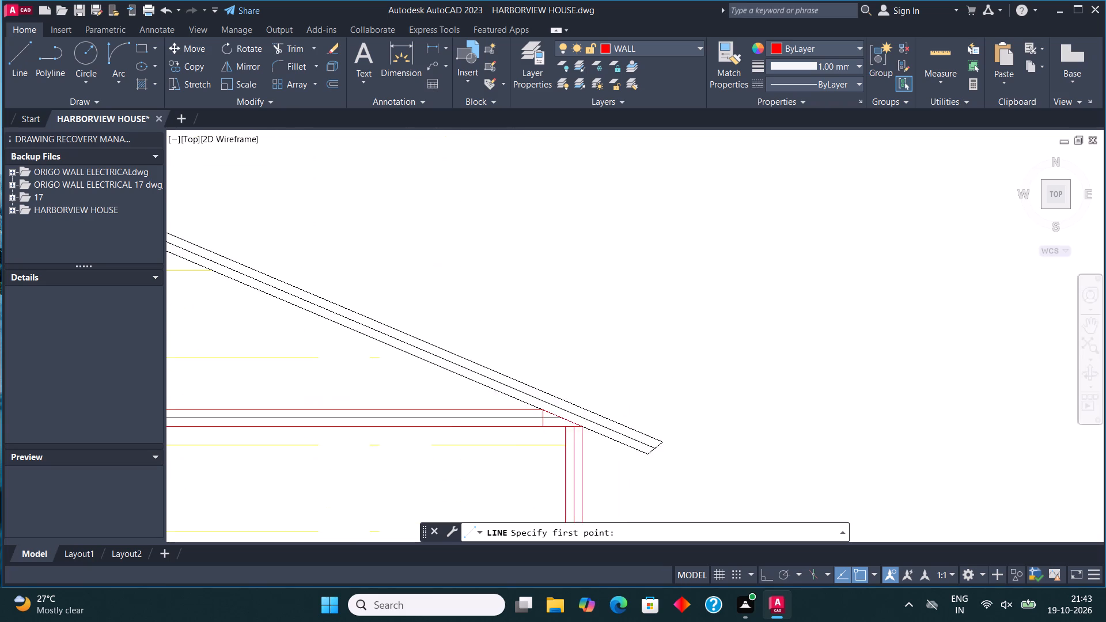
pyautogui.click(654, 499)
pyautogui.scroll(-3, 653, 499)
pyautogui.scroll(3, 300, 358)
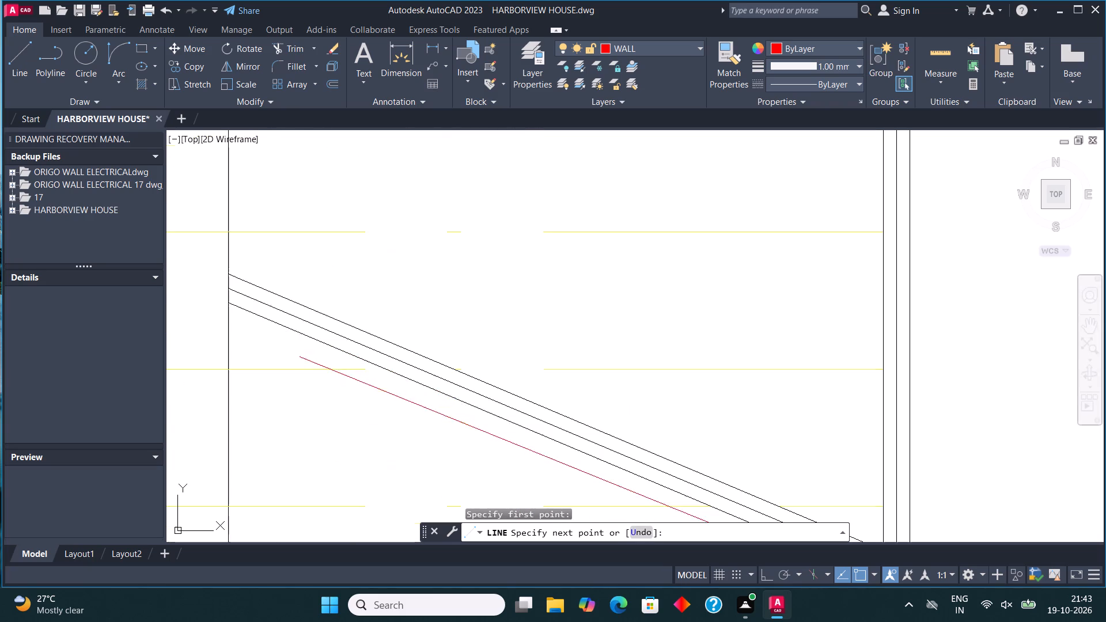
pyautogui.click(232, 299)
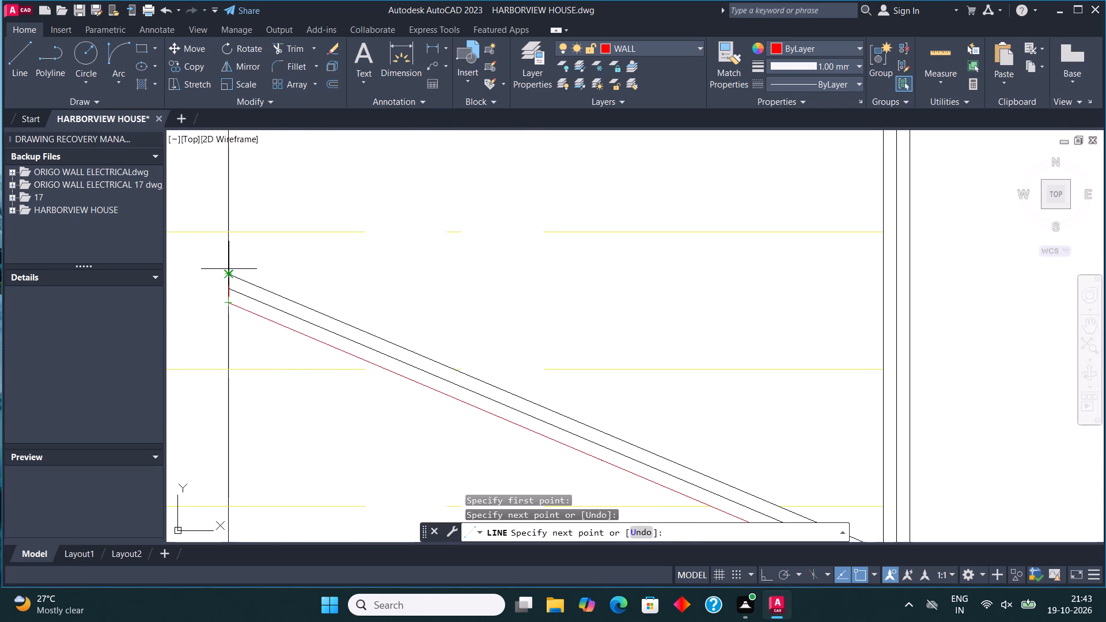
pyautogui.click(229, 269)
pyautogui.scroll(-3, 366, 356)
pyautogui.scroll(3, 715, 496)
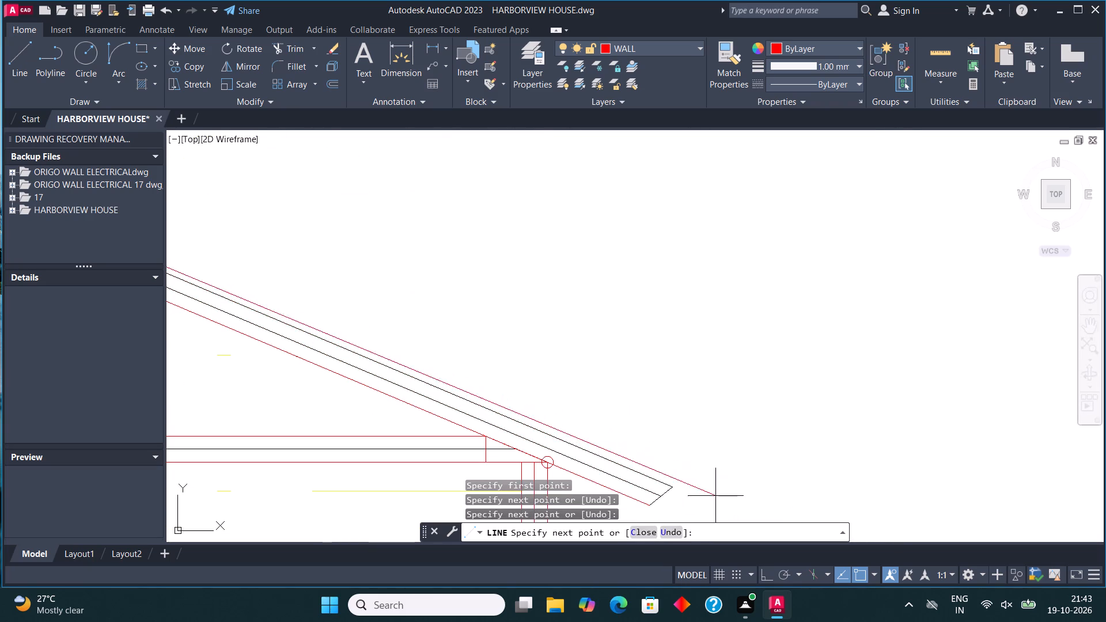
pyautogui.click(674, 490)
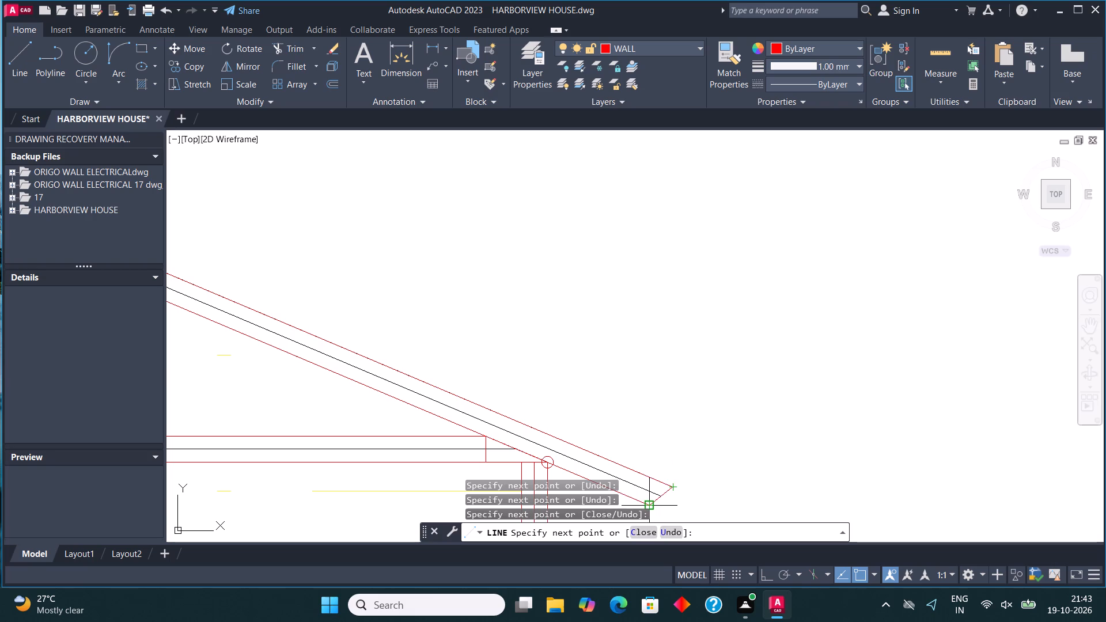
pyautogui.click(649, 504)
pyautogui.press('Escape')
# Draw a rectangle over the upper post, from its lower outer corner at the lean-to roof to its inner corner under the box above.
pyautogui.scroll(-3, 701, 400)
pyautogui.scroll(-1, 640, 384)
pyautogui.moveTo(590, 283); pyautogui.dragTo(584, 349, button='middle')
pyautogui.scroll(1, 552, 362)
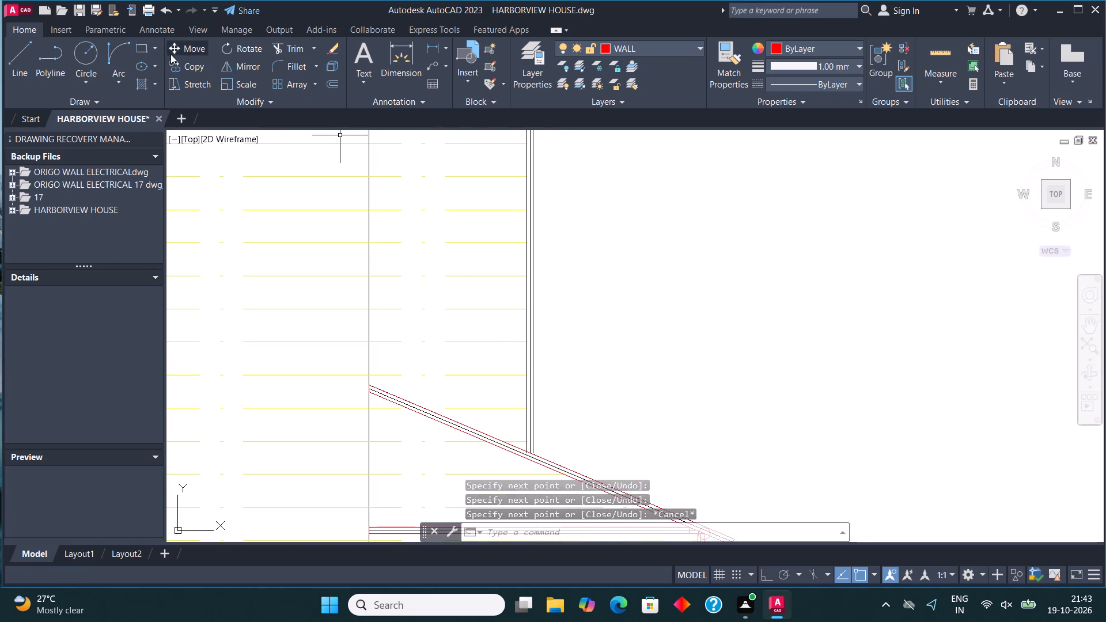
pyautogui.click(145, 51)
pyautogui.scroll(4, 524, 449)
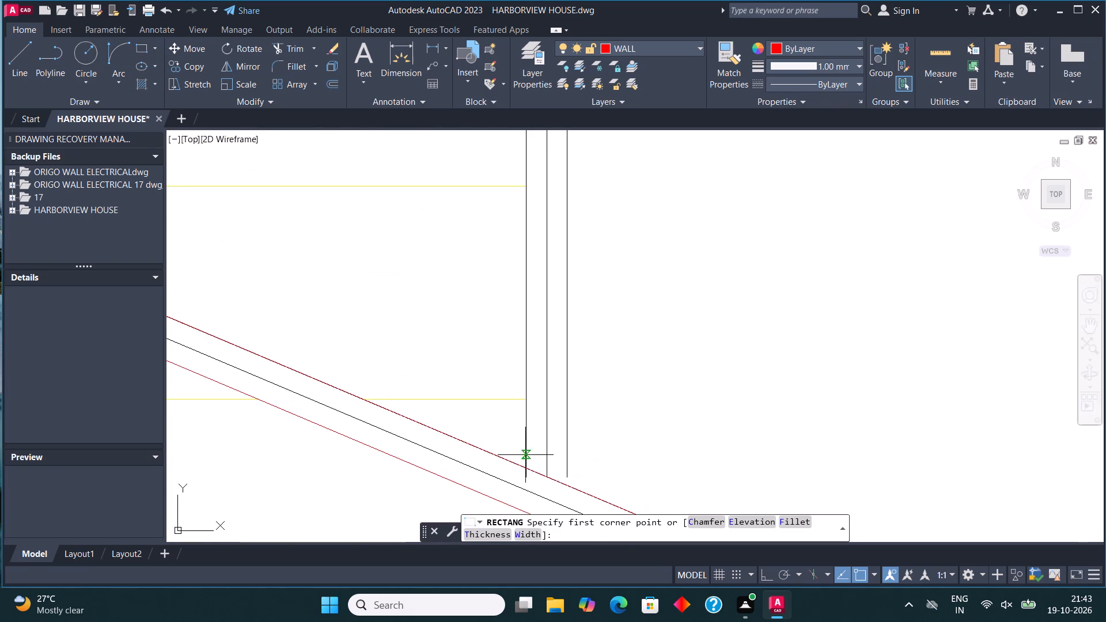
pyautogui.click(570, 481)
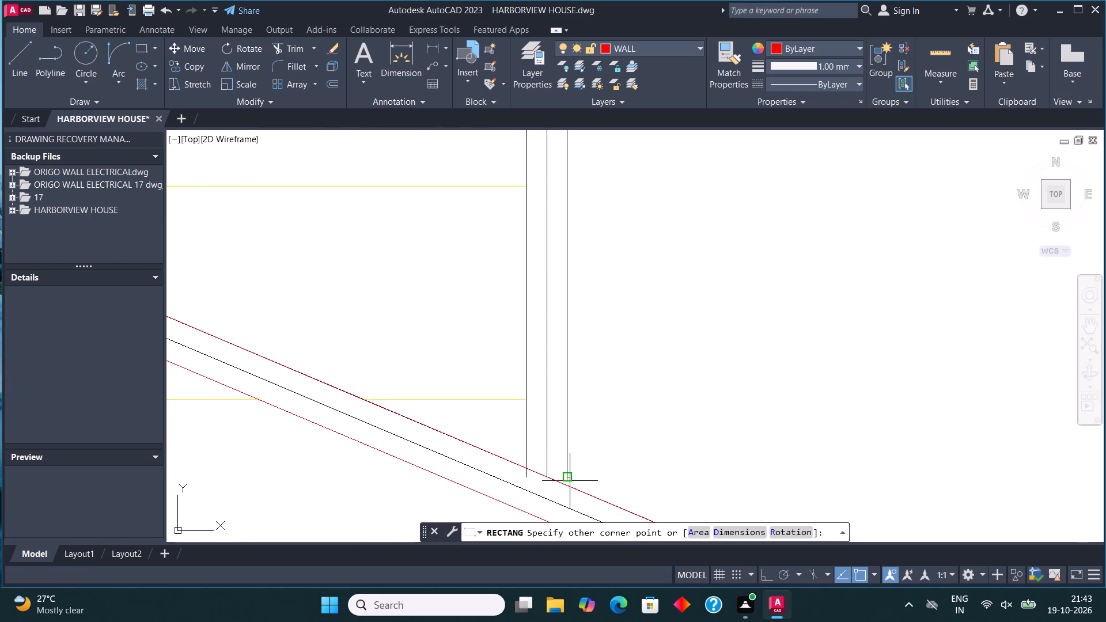
pyautogui.scroll(-5, 539, 278)
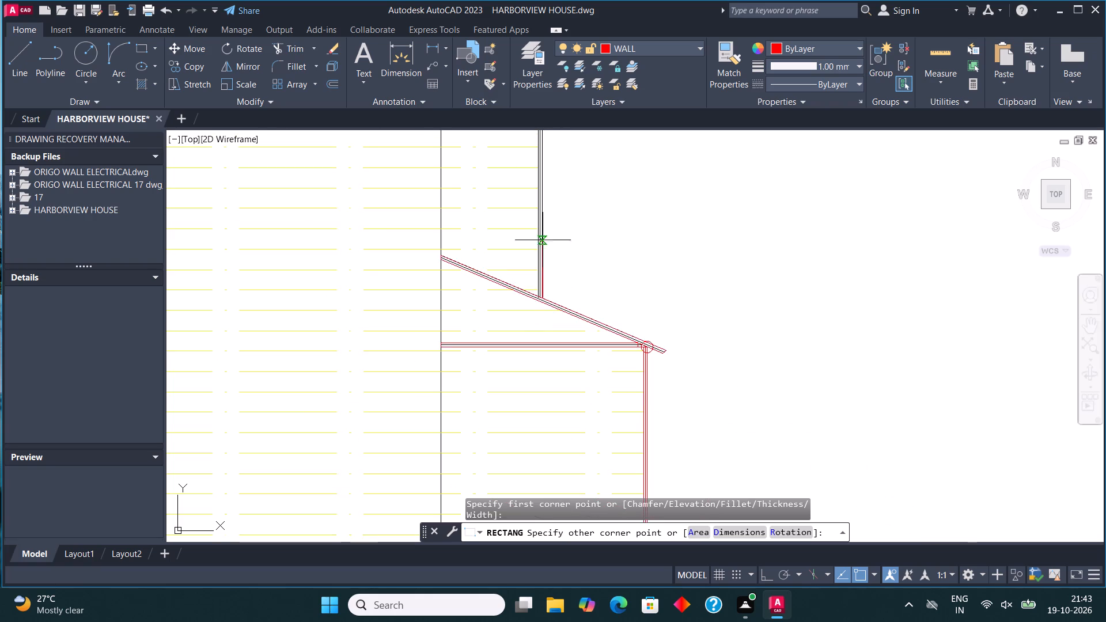
pyautogui.scroll(1, 542, 229)
pyautogui.moveTo(538, 358); pyautogui.dragTo(527, 494, button='middle')
pyautogui.scroll(-2, 525, 498)
pyautogui.scroll(5, 536, 318)
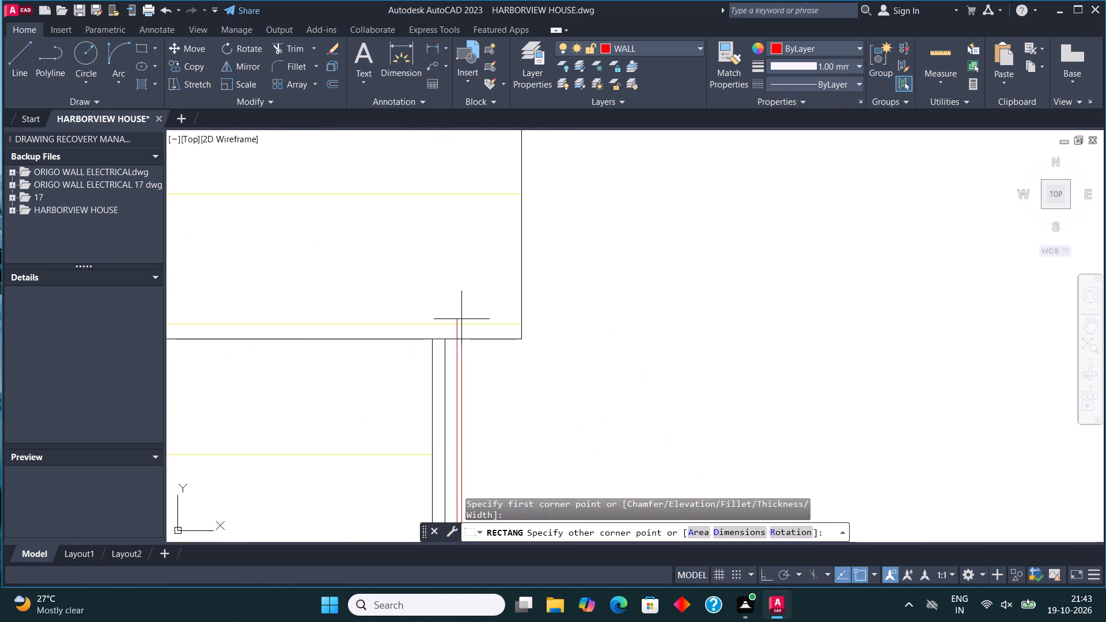
pyautogui.click(431, 337)
# Fill both strips of the upper post and both strips of the lean-to's outer post with a solid ByLayer hatch.
pyautogui.scroll(-4, 491, 278)
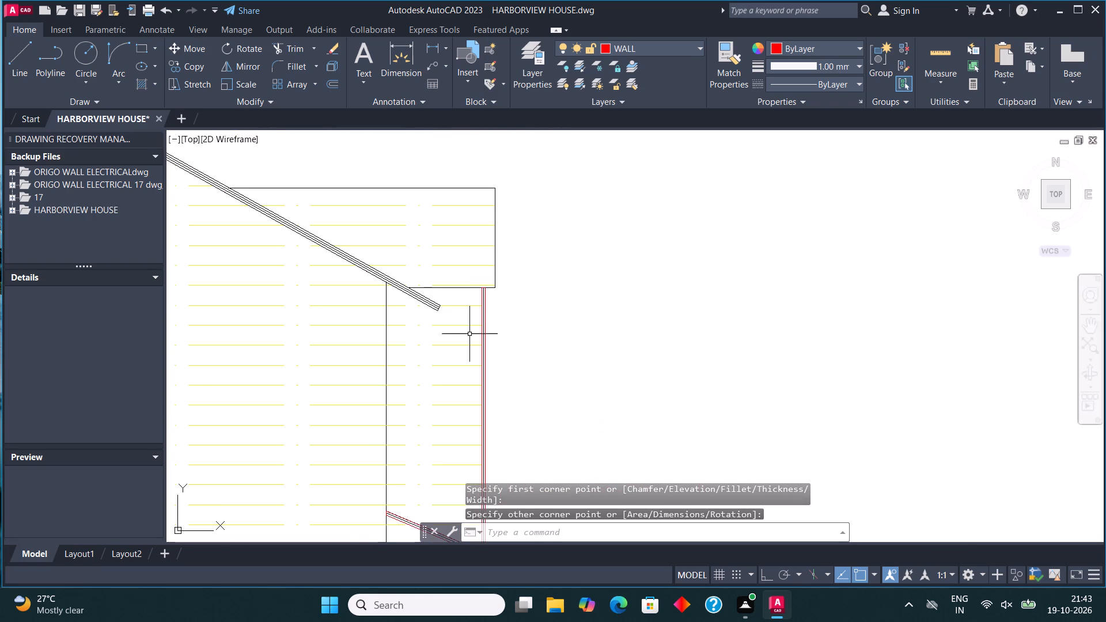
pyautogui.press('h')
pyautogui.press('Return')
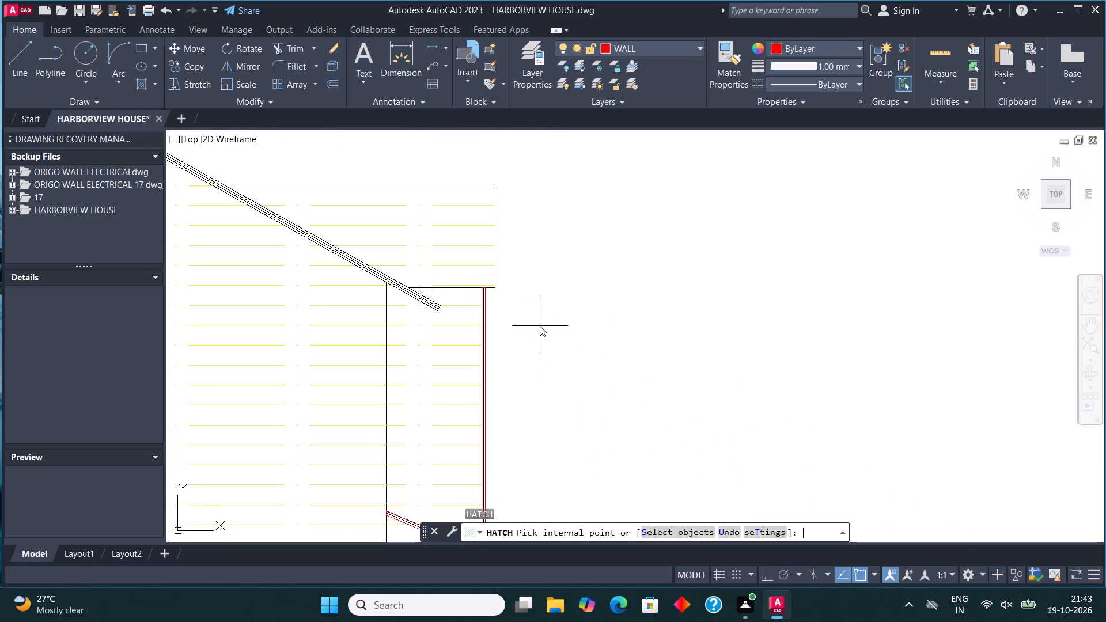
pyautogui.scroll(3, 475, 350)
pyautogui.click(509, 340)
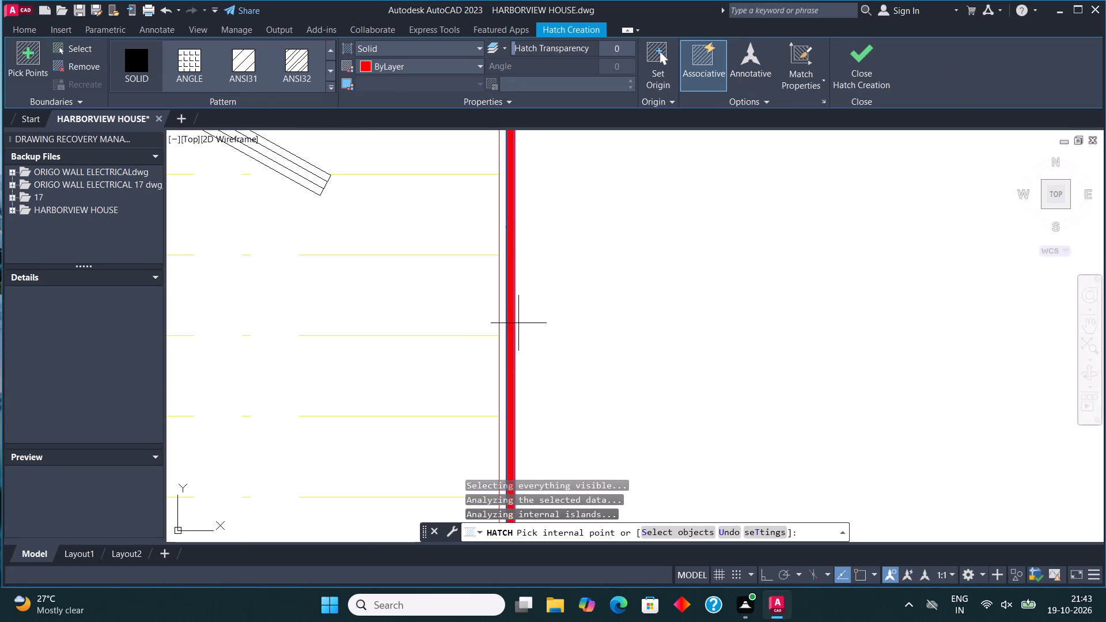
pyautogui.click(502, 324)
pyautogui.scroll(-10, 571, 263)
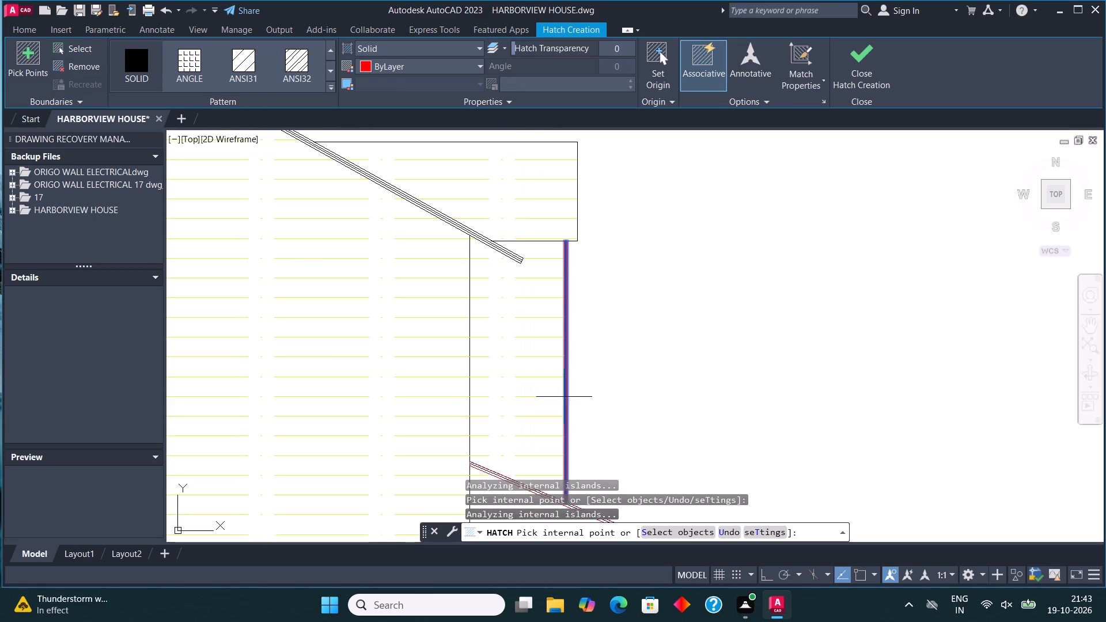
pyautogui.scroll(-3, 573, 333)
pyautogui.scroll(4, 578, 420)
pyautogui.scroll(2, 690, 233)
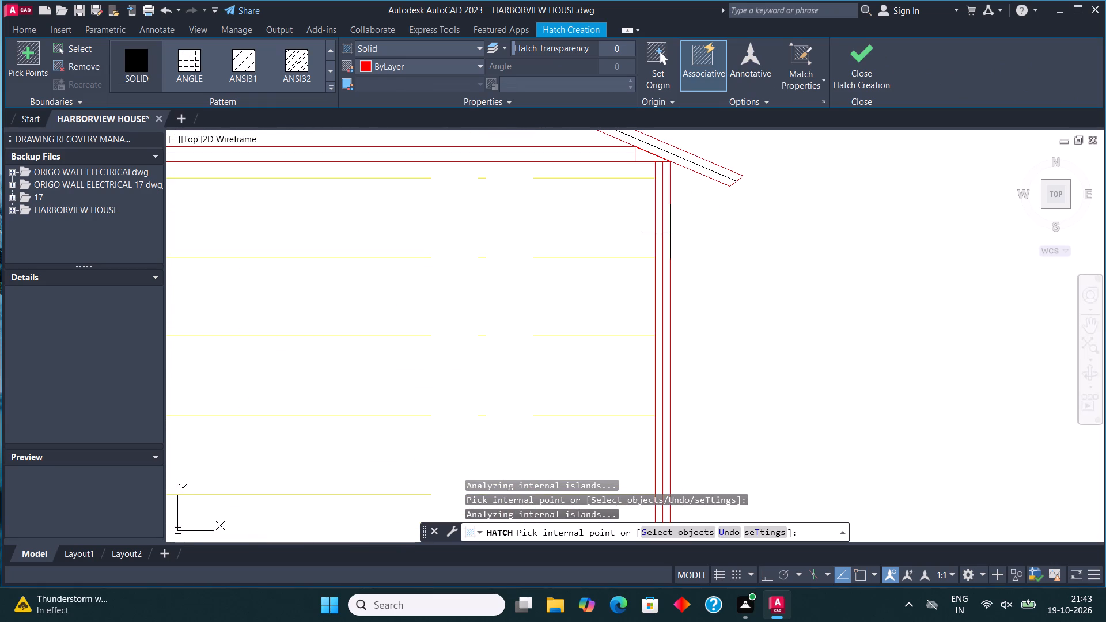
pyautogui.click(670, 232)
pyautogui.click(658, 224)
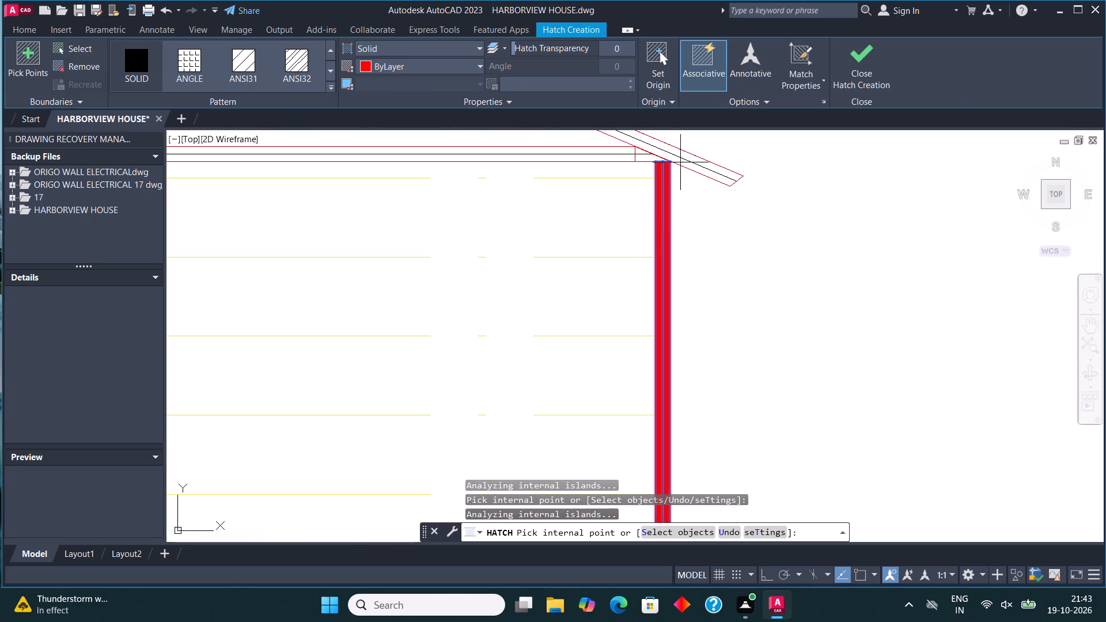
# Add solid fill to the lean-to roof's lower strip and to both strips of the beam, including its sloped end at the post.
pyautogui.click(679, 162)
pyautogui.click(676, 147)
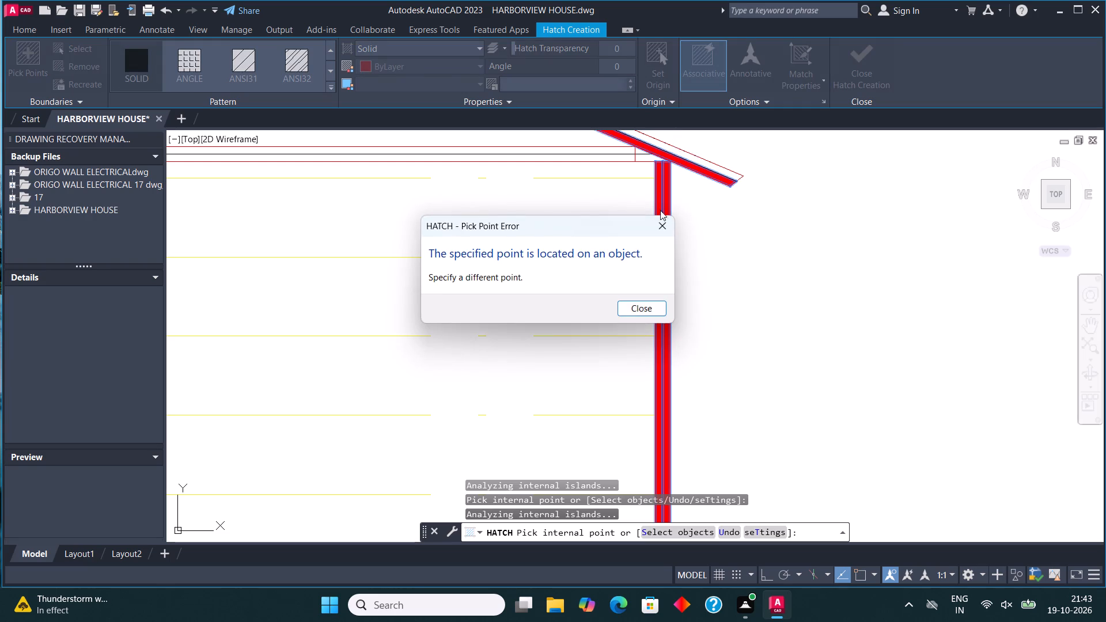
pyautogui.click(660, 214)
pyautogui.click(660, 220)
pyautogui.click(624, 157)
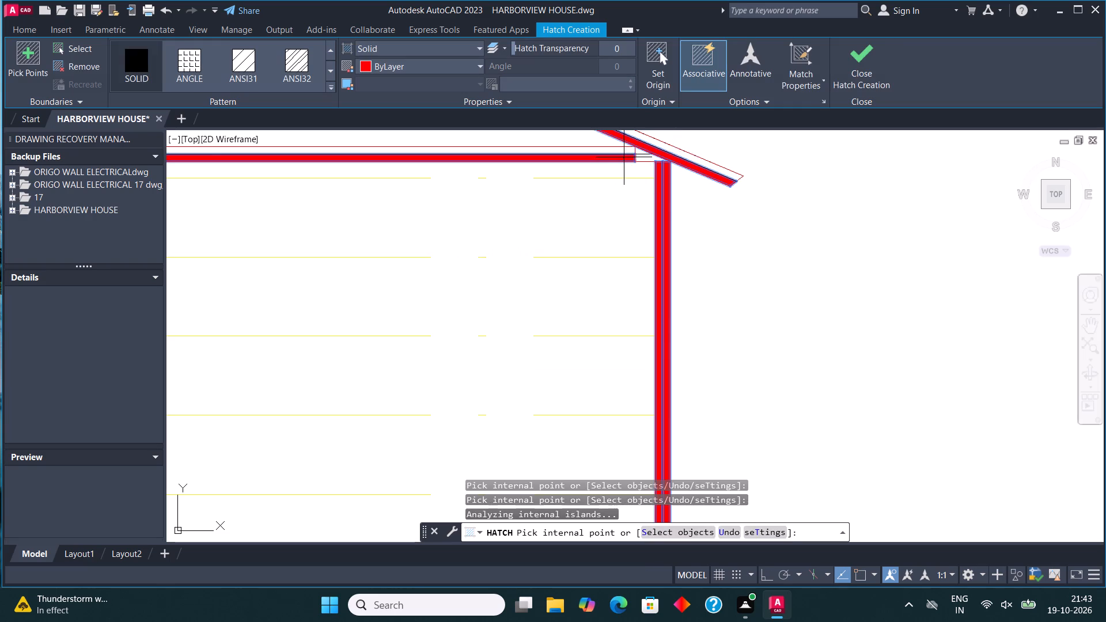
pyautogui.moveTo(633, 151); pyautogui.dragTo(623, 245, button='middle')
pyautogui.scroll(2, 623, 245)
pyautogui.click(622, 244)
pyautogui.click(639, 257)
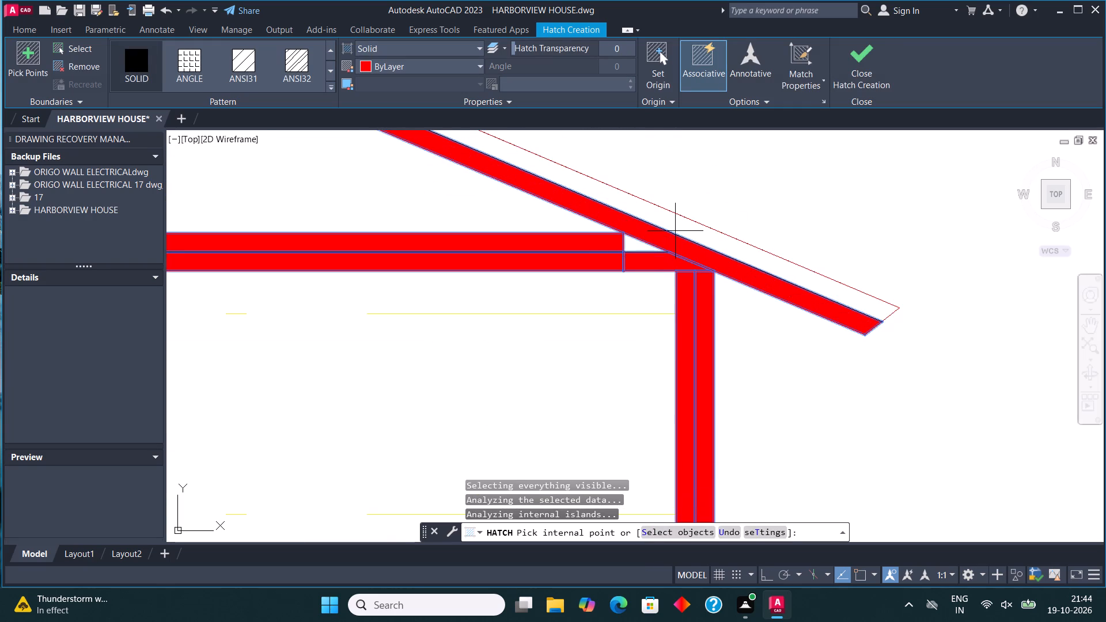
pyautogui.click(639, 240)
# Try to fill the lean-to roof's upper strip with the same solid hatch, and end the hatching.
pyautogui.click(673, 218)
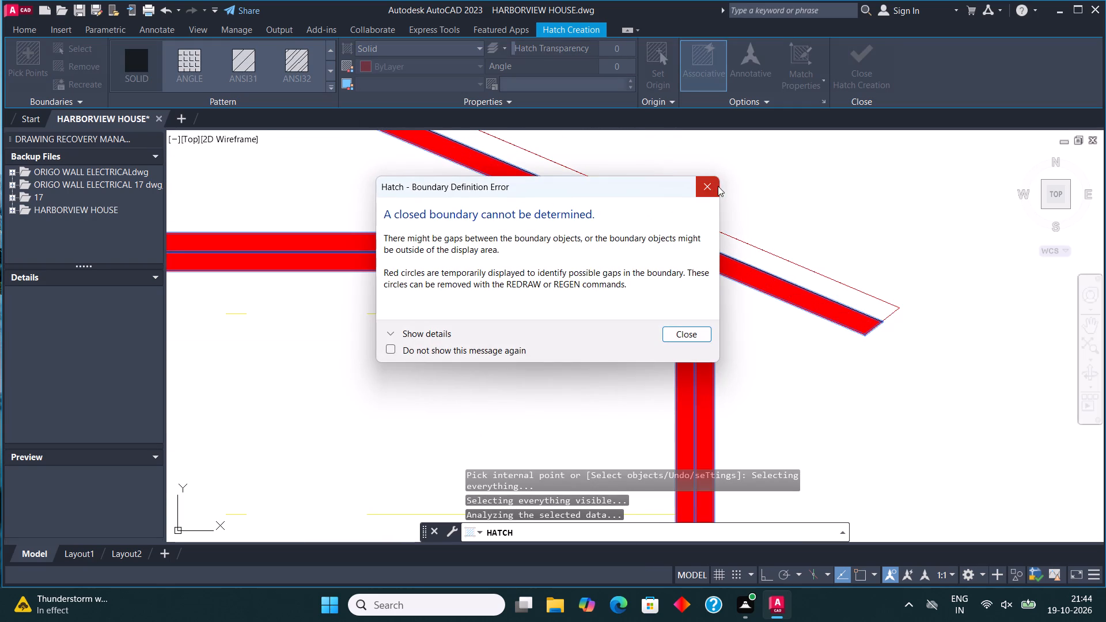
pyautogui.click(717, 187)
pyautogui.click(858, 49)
# Draw a short line along the lean-to roof's top edge, from the upper post's inner side to its centre line.
pyautogui.scroll(-5, 681, 380)
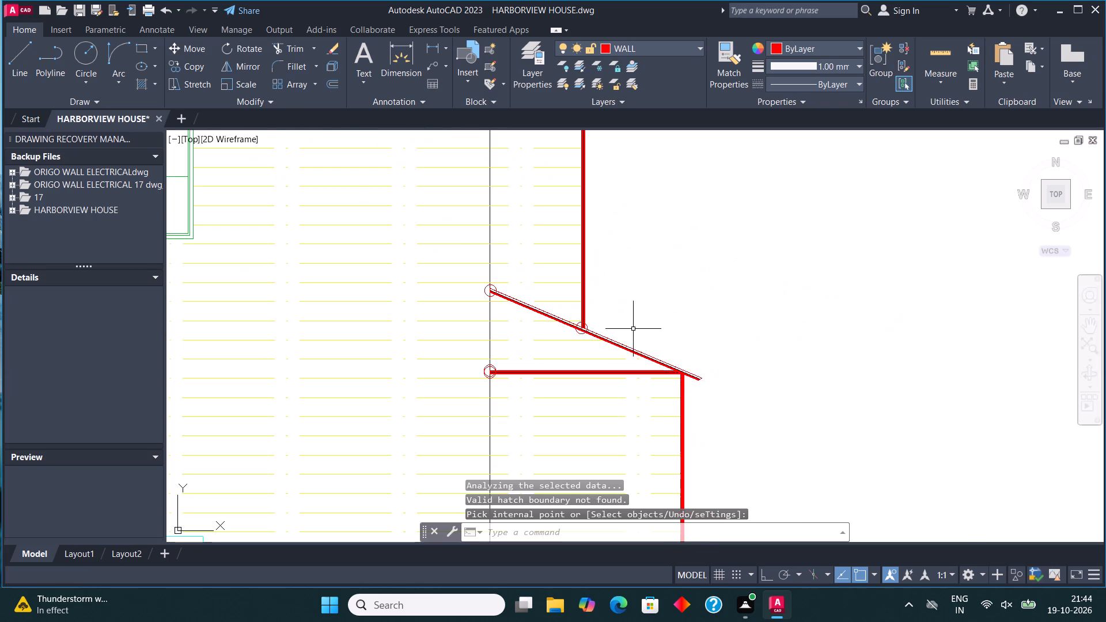
pyautogui.scroll(6, 586, 326)
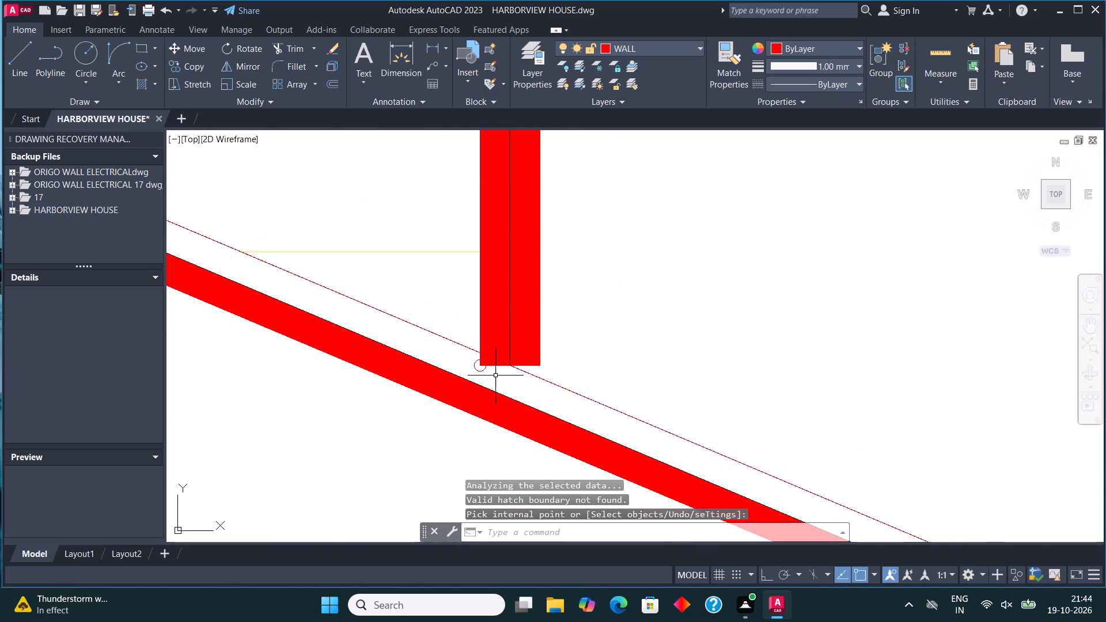
pyautogui.scroll(2, 505, 379)
pyautogui.scroll(-5, 509, 383)
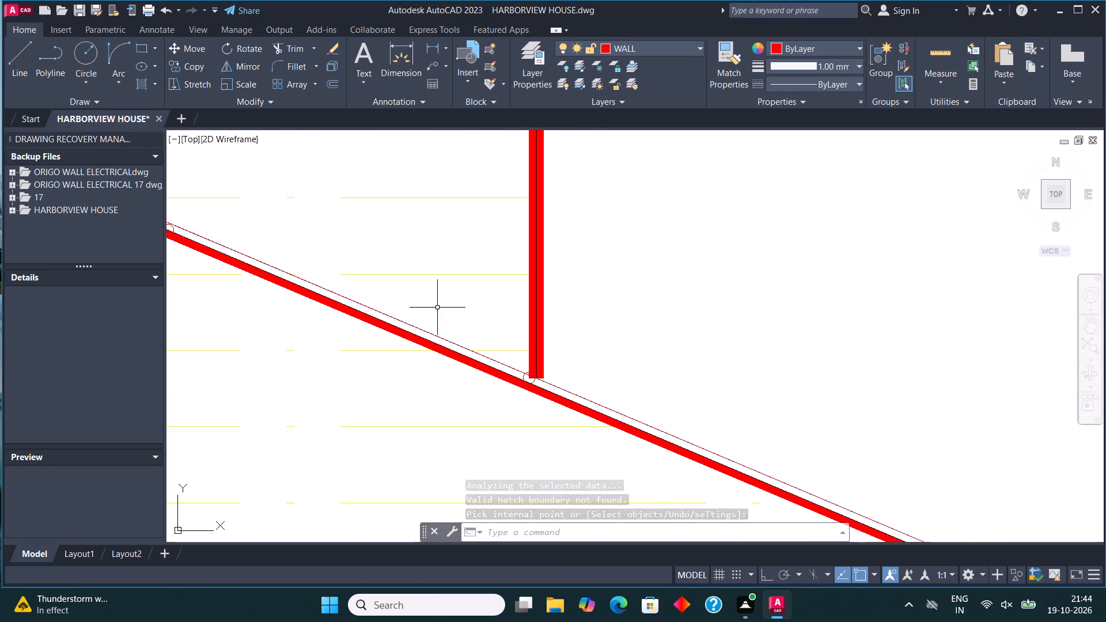
pyautogui.scroll(-2, 408, 386)
pyautogui.scroll(6, 322, 328)
pyautogui.scroll(-2, 326, 331)
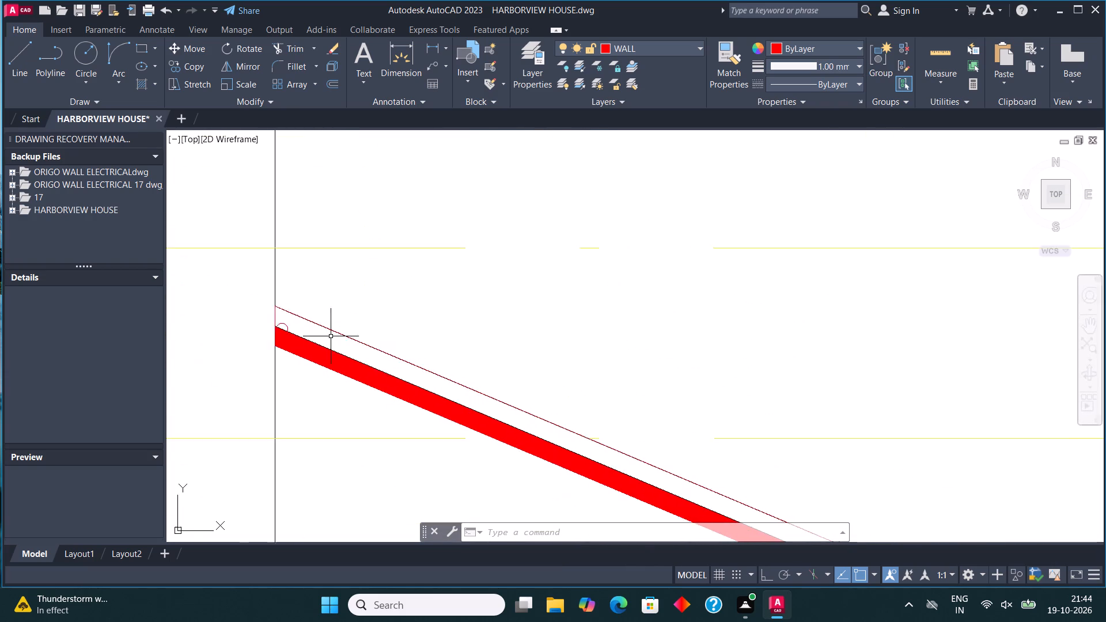
pyautogui.scroll(-4, 332, 336)
pyautogui.scroll(5, 468, 401)
pyautogui.scroll(2, 567, 372)
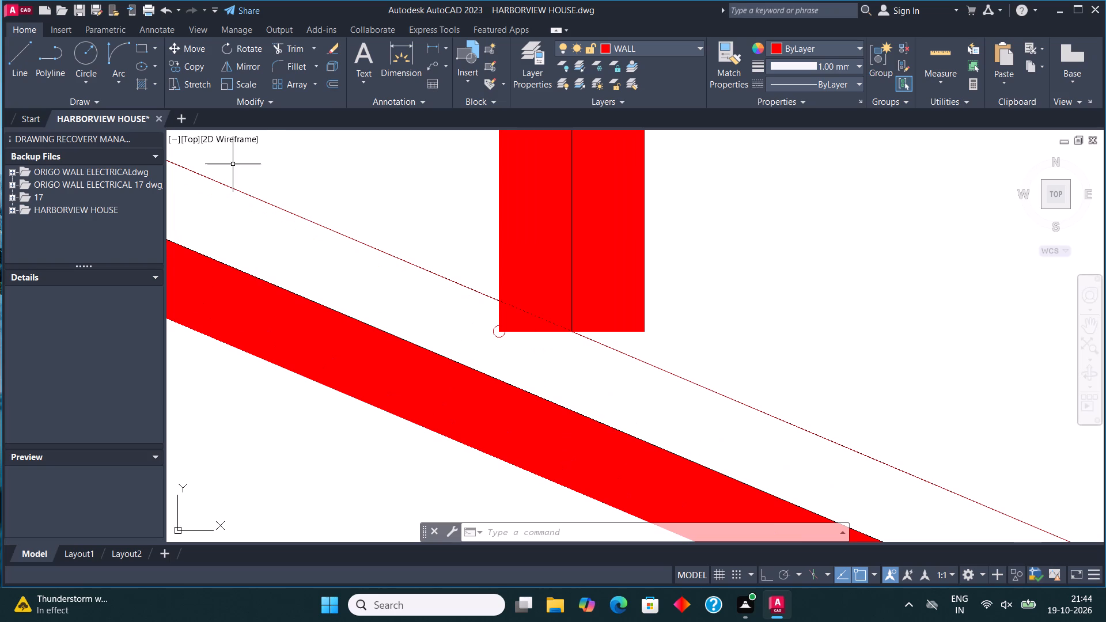
pyautogui.click(18, 53)
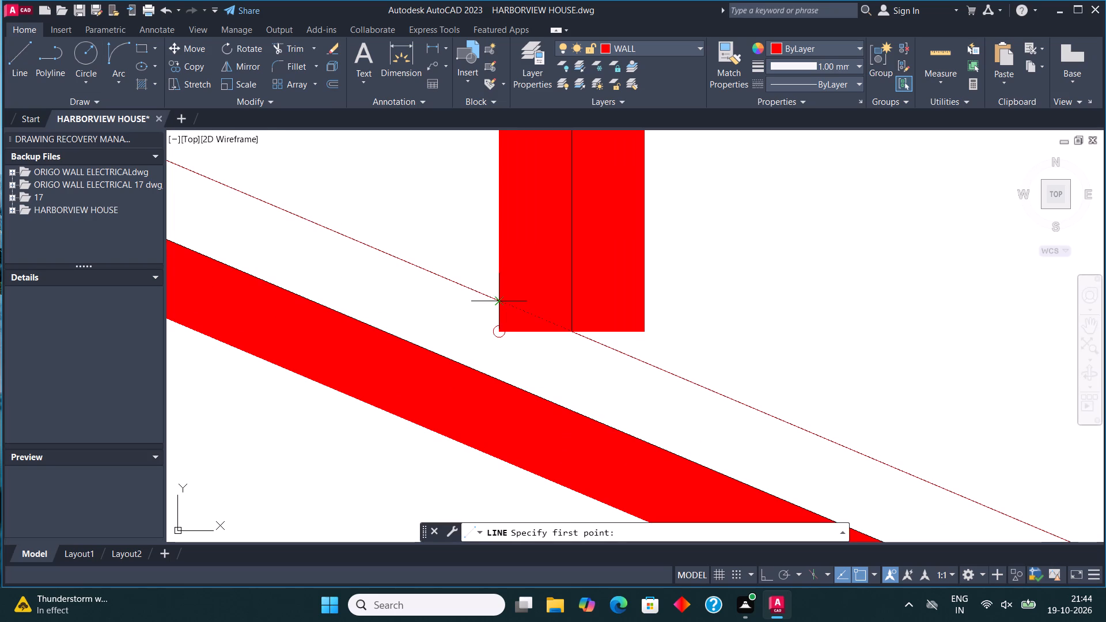
pyautogui.click(498, 300)
pyautogui.click(577, 332)
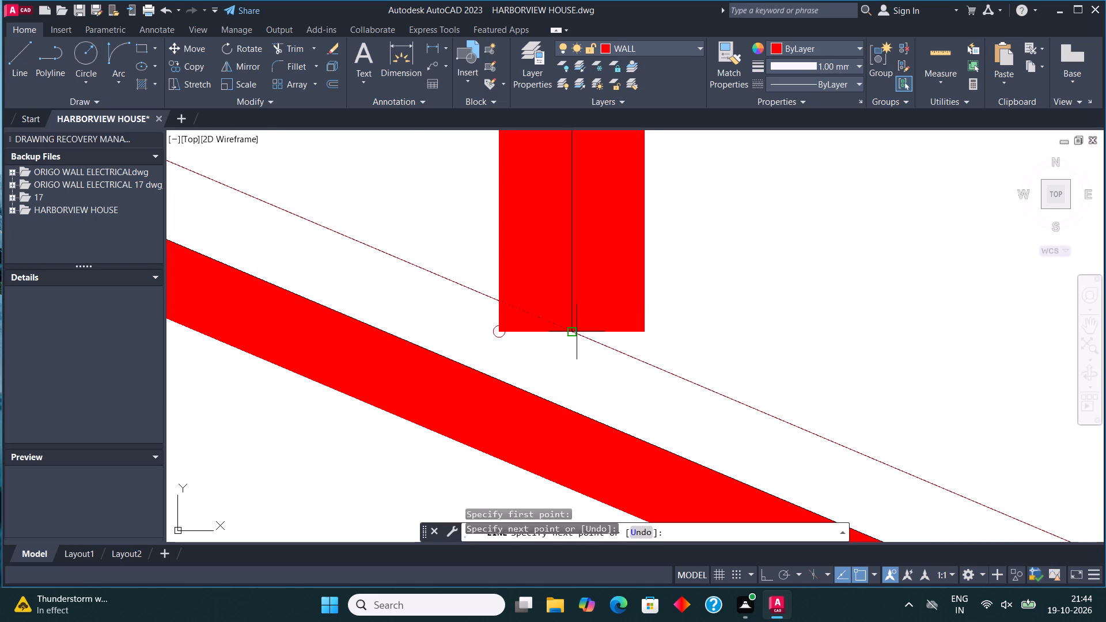
pyautogui.press('Escape')
# Trim the upper post's inner lower corner, with its fill and outline, back to the lean-to roof's top edge.
pyautogui.click(297, 47)
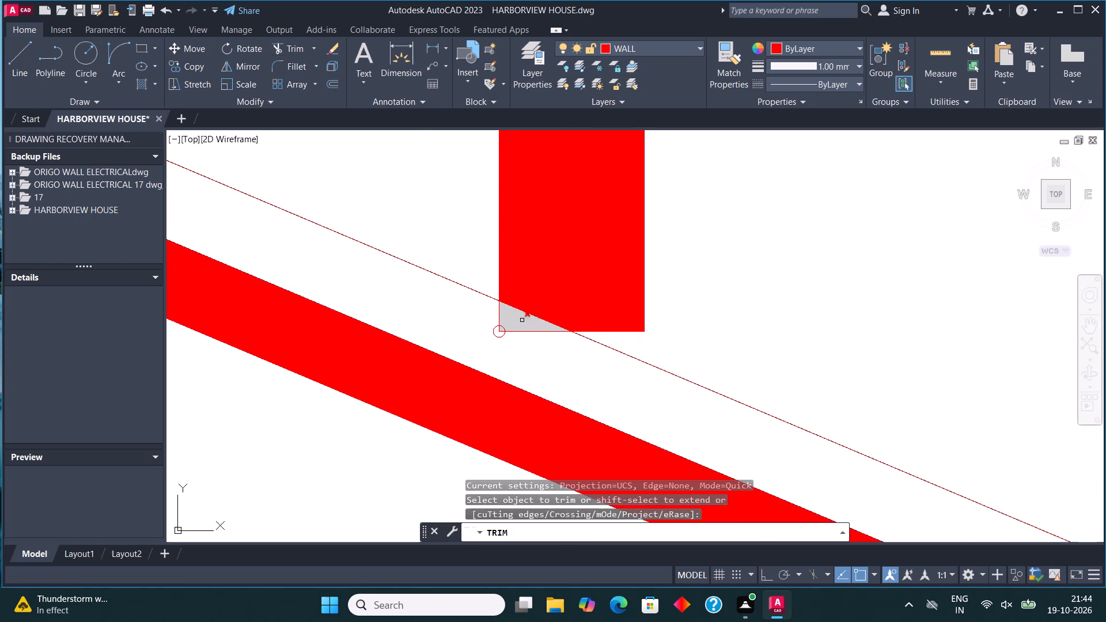
pyautogui.click(512, 319)
pyautogui.moveTo(495, 316); pyautogui.dragTo(524, 345)
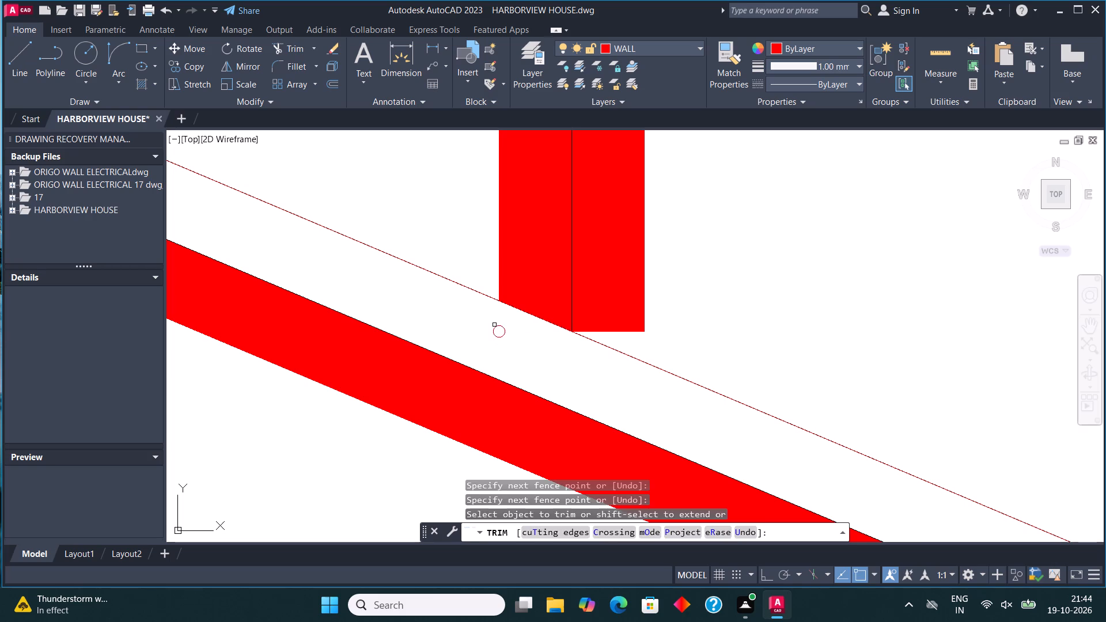
pyautogui.moveTo(494, 327); pyautogui.dragTo(513, 351)
pyautogui.press('Escape')
pyautogui.scroll(-2, 502, 336)
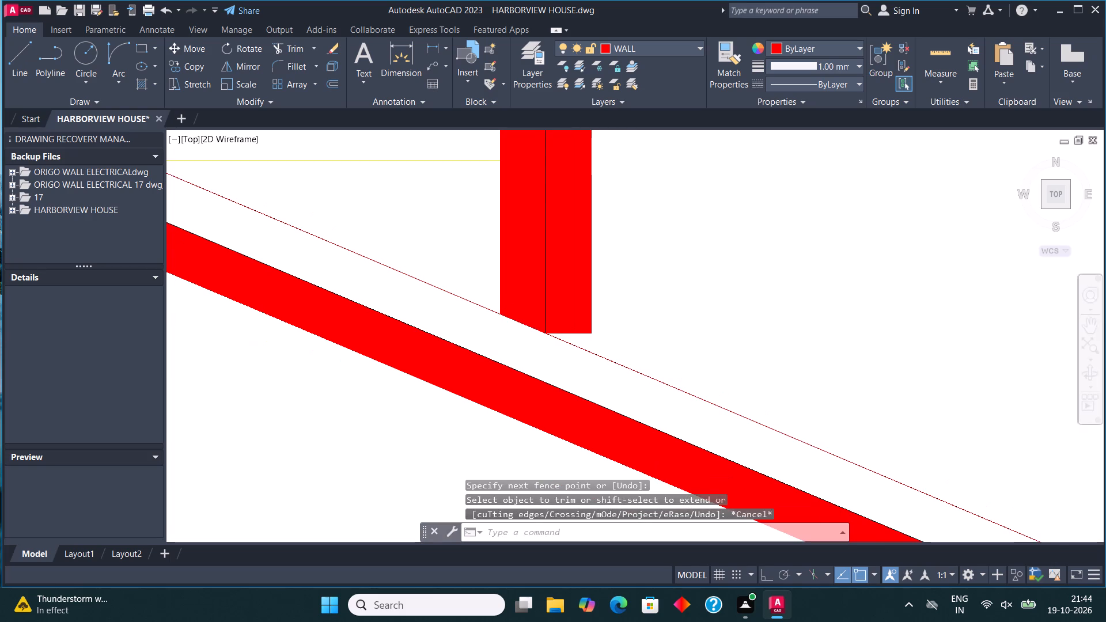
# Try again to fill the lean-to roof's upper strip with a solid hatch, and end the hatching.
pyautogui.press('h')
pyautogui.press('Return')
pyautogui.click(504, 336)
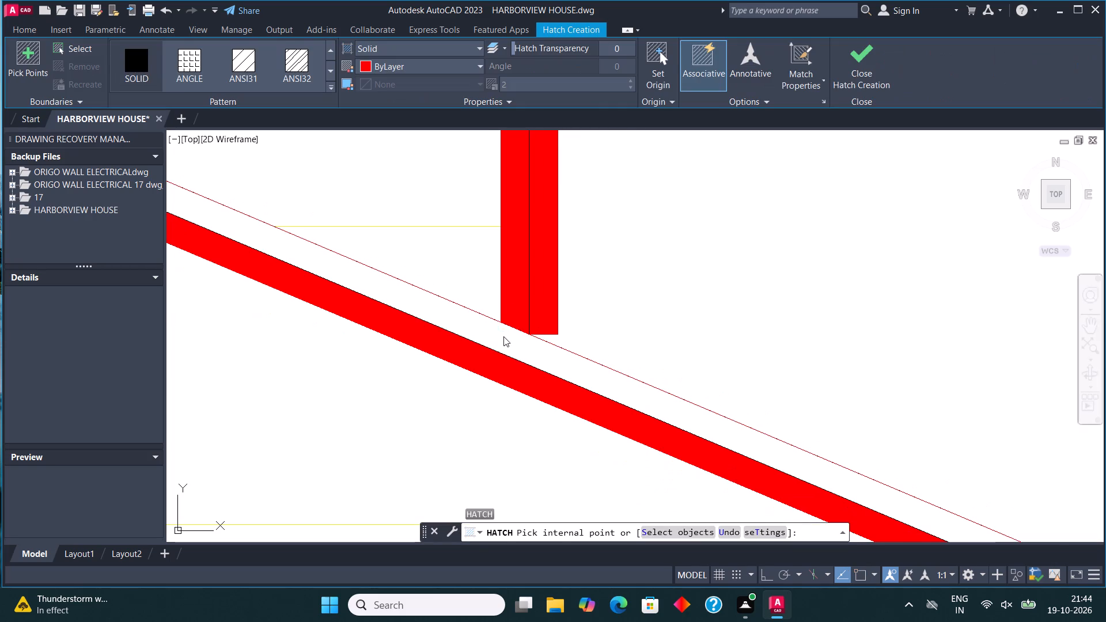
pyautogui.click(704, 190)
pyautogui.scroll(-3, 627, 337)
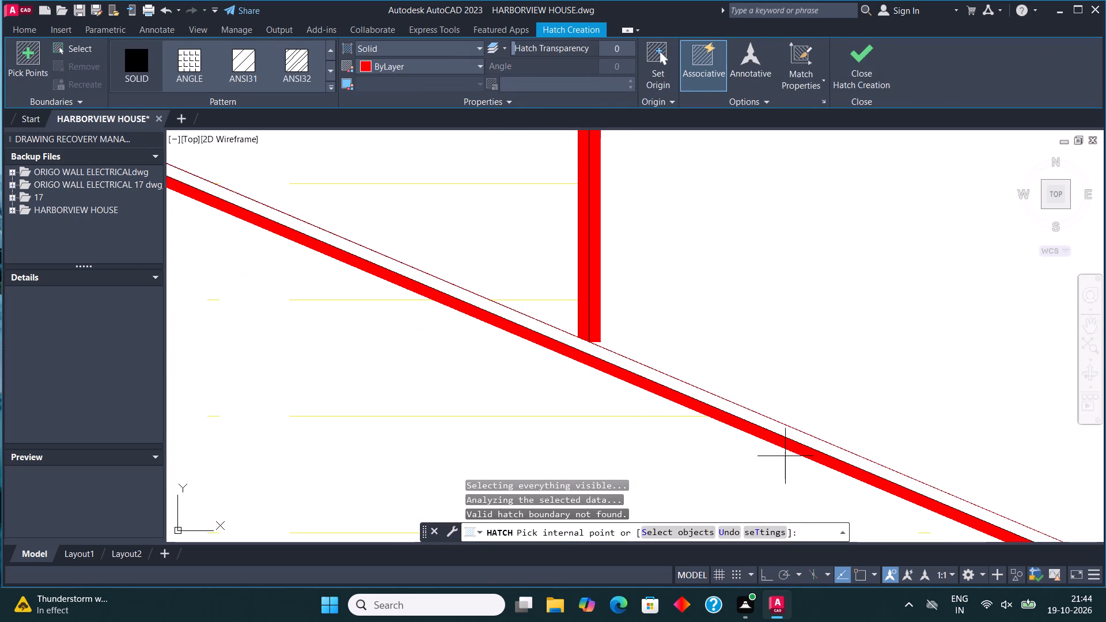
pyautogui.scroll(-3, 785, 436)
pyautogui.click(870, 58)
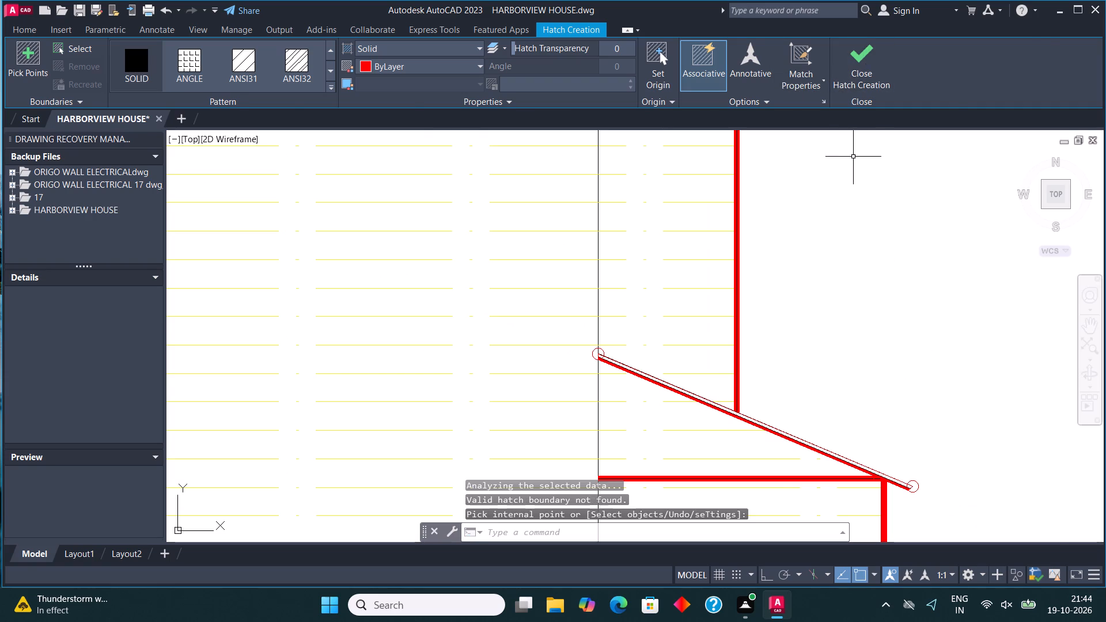
# Copy the FRONT ELEVATION title text to just below the ground line of the side elevation, roughly centred under the house.
pyautogui.scroll(-3, 666, 361)
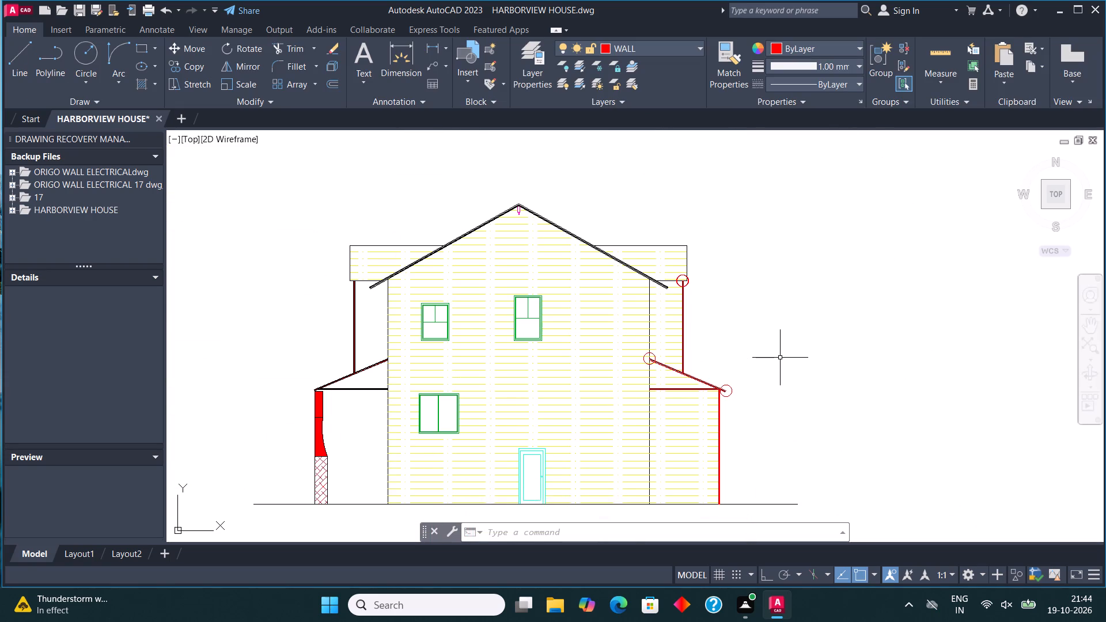
pyautogui.scroll(-2, 608, 298)
pyautogui.moveTo(607, 300); pyautogui.dragTo(597, 305, button='middle')
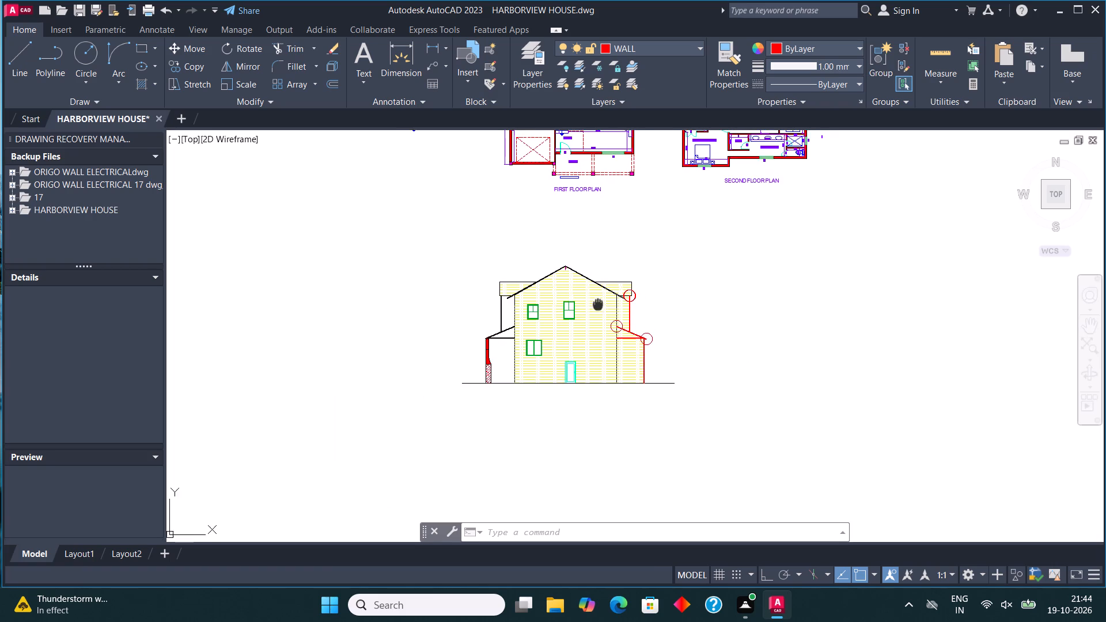
pyautogui.moveTo(597, 305); pyautogui.dragTo(590, 310, button='middle')
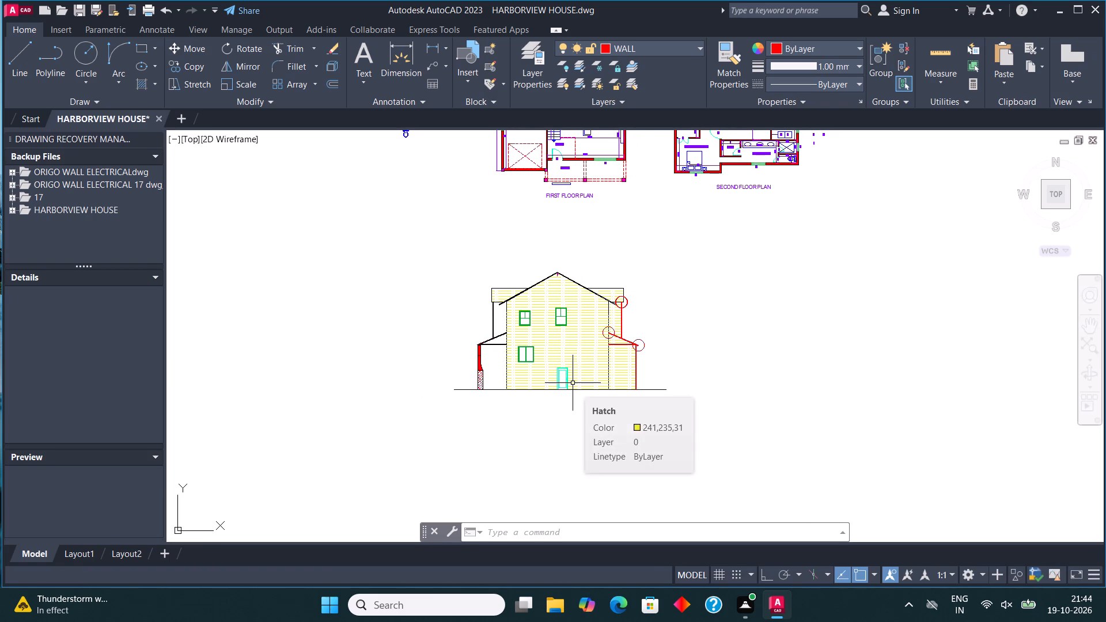
pyautogui.scroll(-2, 835, 437)
pyautogui.scroll(2, 789, 267)
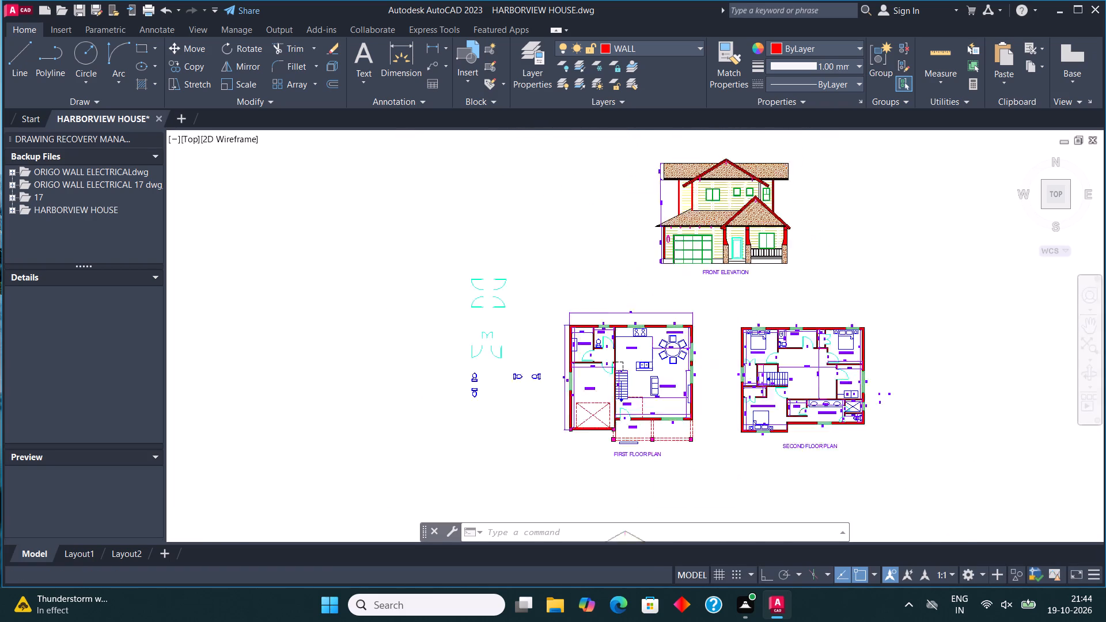
pyautogui.scroll(2, 787, 268)
pyautogui.click(613, 273)
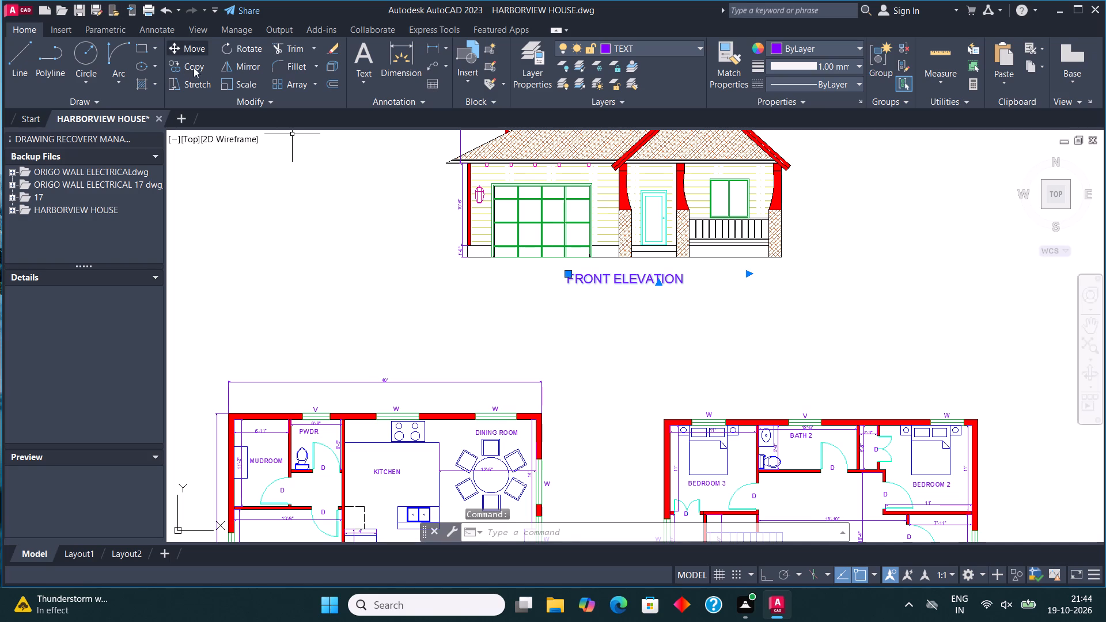
pyautogui.click(194, 67)
pyautogui.click(625, 280)
pyautogui.scroll(-3, 642, 267)
pyautogui.scroll(-2, 624, 398)
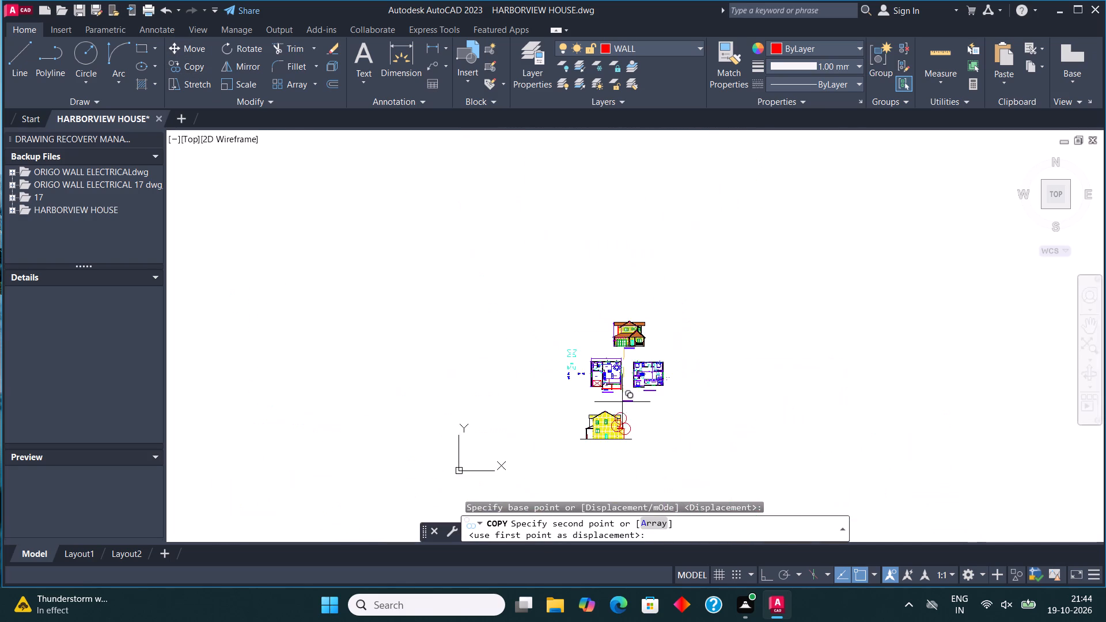
pyautogui.scroll(3, 596, 464)
pyautogui.scroll(2, 612, 384)
pyautogui.click(593, 368)
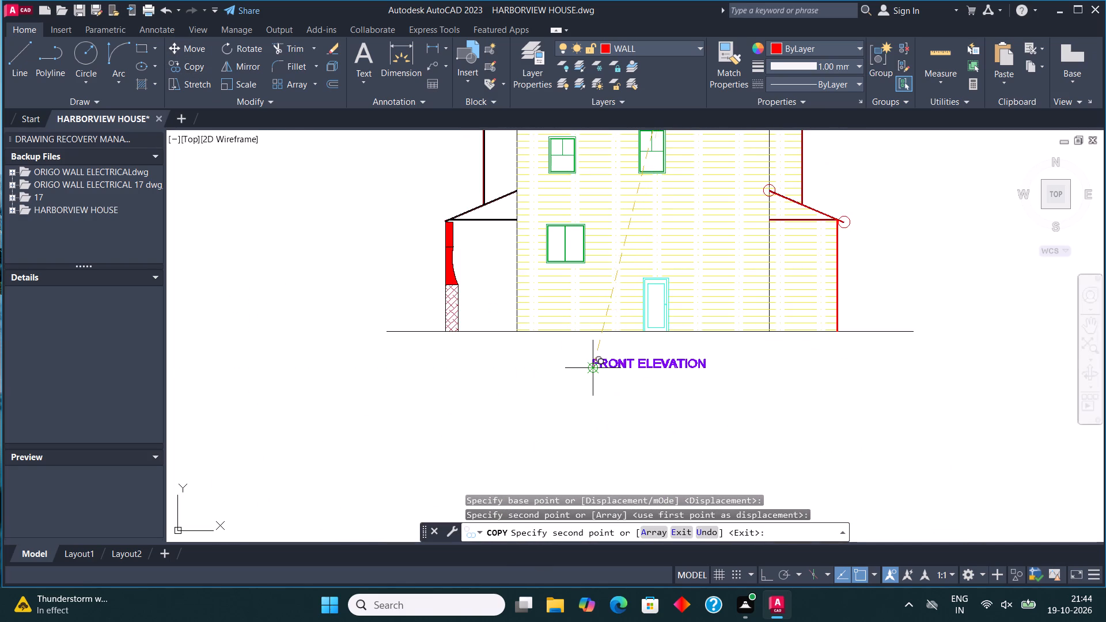
pyautogui.press('Escape')
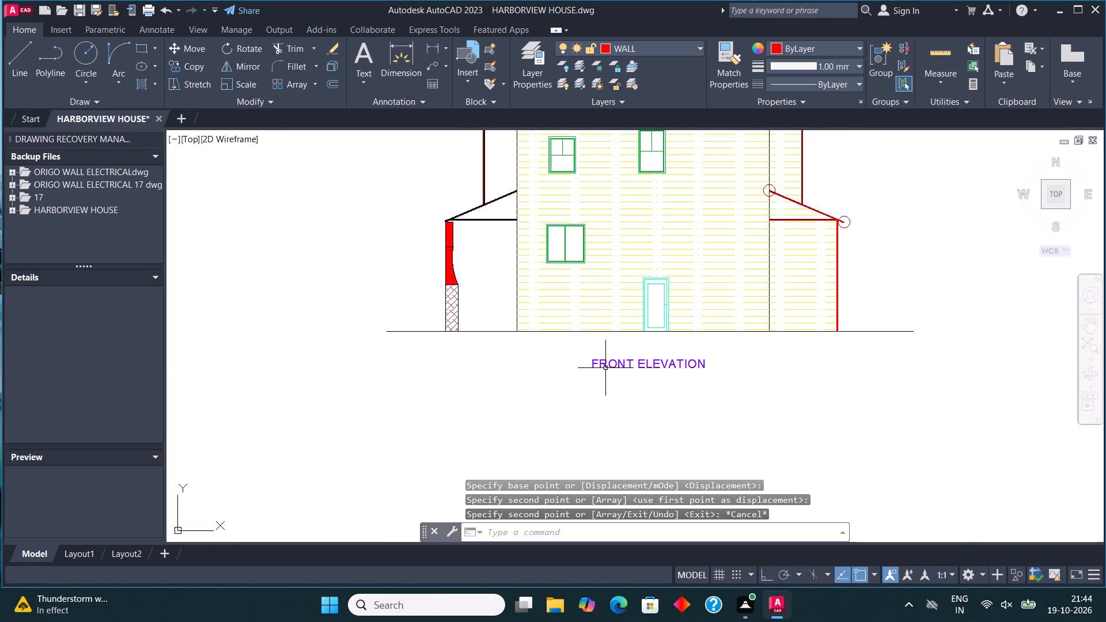
# Change the copied title below the side elevation to read LEFT SIDE ELEVATION, and close the text editor.
pyautogui.click(639, 357)
pyautogui.rightClick(642, 369)
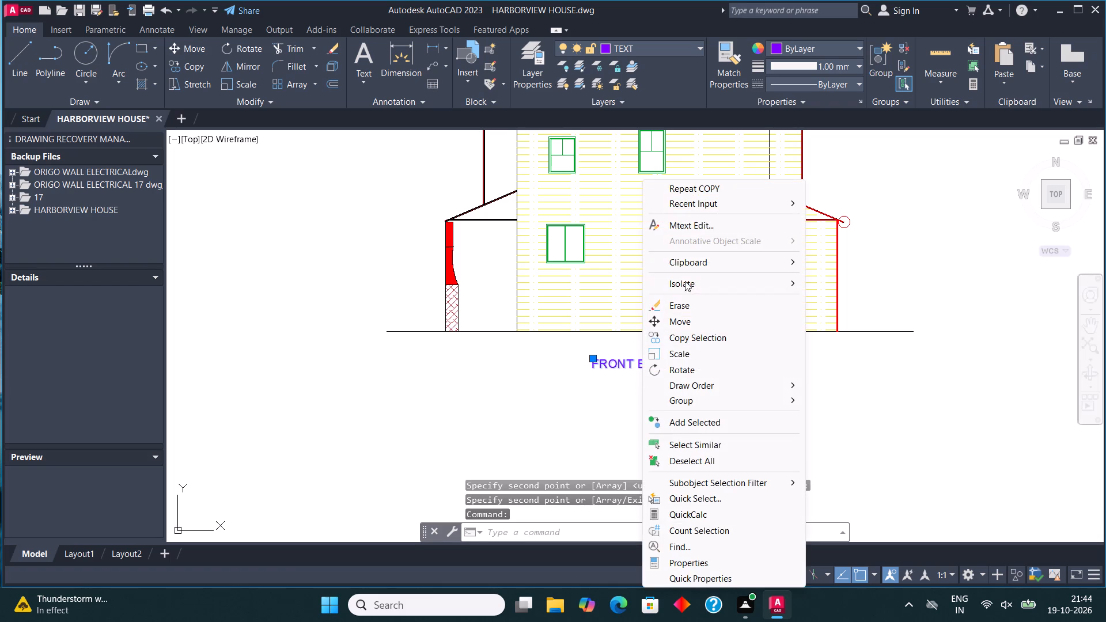
pyautogui.click(710, 221)
pyautogui.click(714, 362)
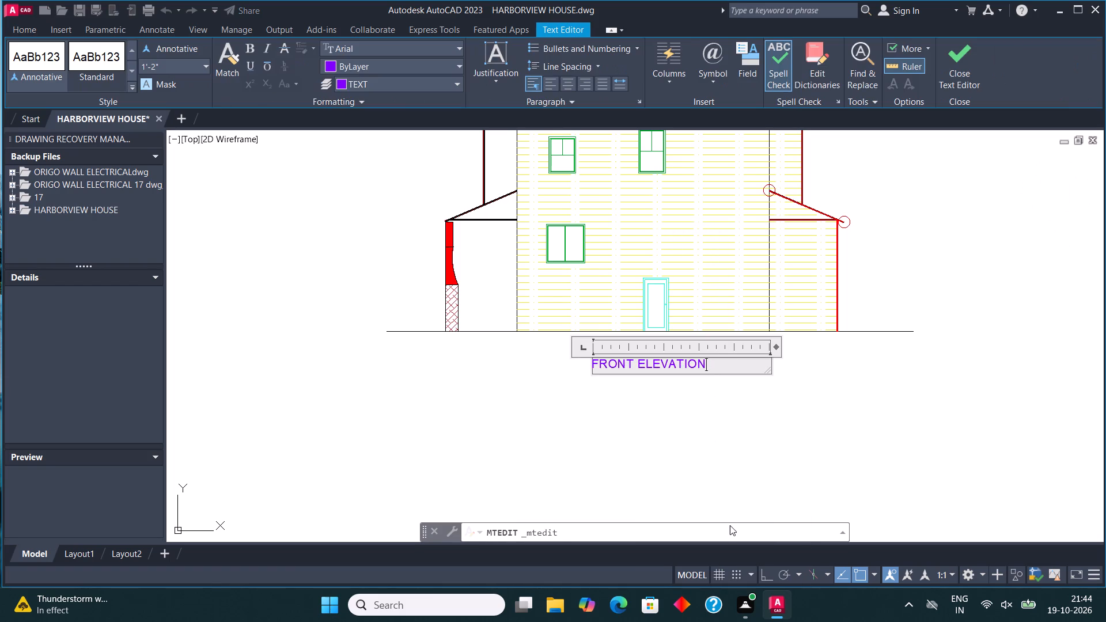
pyautogui.press('BackSpace')
pyautogui.press('BackSpace')
pyautogui.press('BackSpace')
pyautogui.press('BackSpace')
pyautogui.press('BackSpace')
pyautogui.press('BackSpace')
pyautogui.press('BackSpace')
pyautogui.press('BackSpace')
pyautogui.press('BackSpace')
pyautogui.press('BackSpace')
pyautogui.press('BackSpace')
pyautogui.press('BackSpace')
pyautogui.press('BackSpace')
pyautogui.press('BackSpace')
pyautogui.press('BackSpace')
pyautogui.press('BackSpace')
pyautogui.press('BackSpace')
pyautogui.press('BackSpace')
pyautogui.press('BackSpace')
pyautogui.press('BackSpace')
pyautogui.press('l')
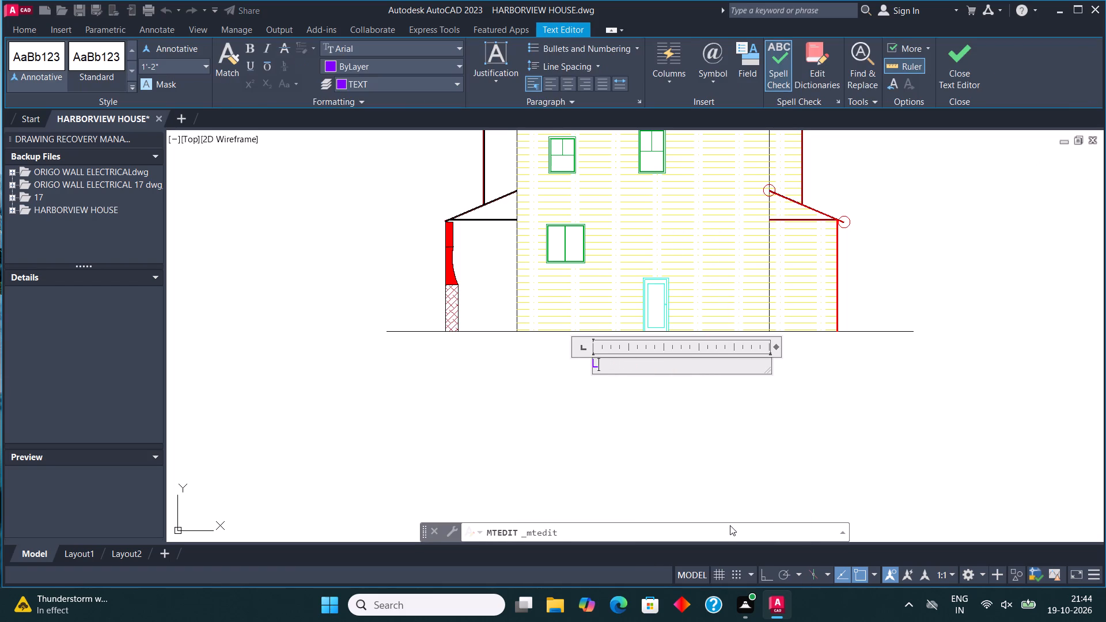
pyautogui.write('EFT SI')
pyautogui.write('DE EL')
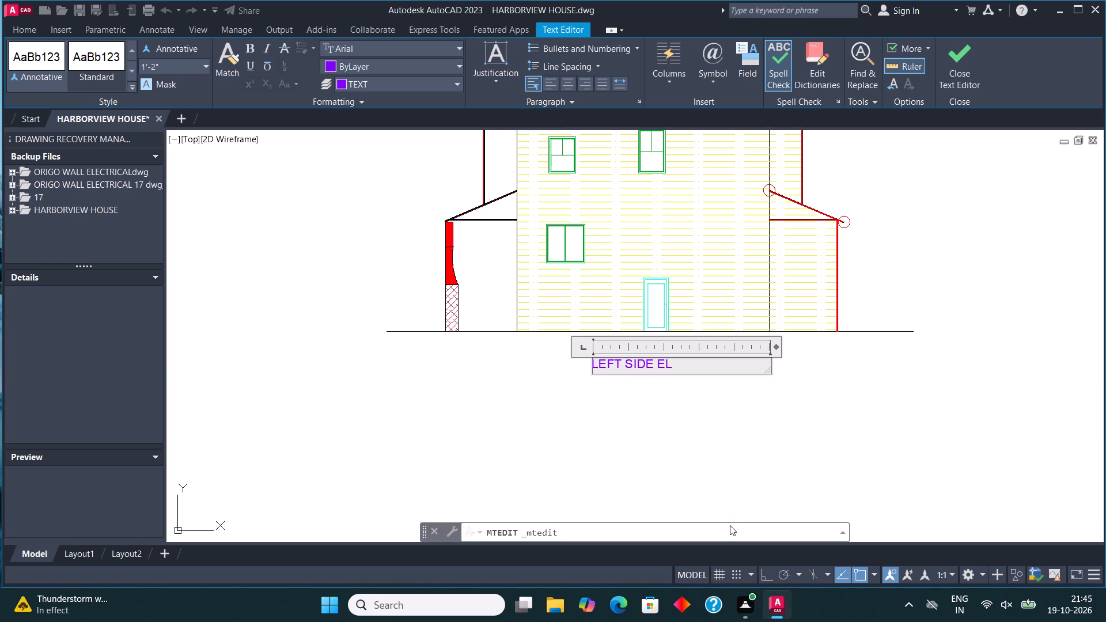
pyautogui.write('EVATION')
pyautogui.click(976, 57)
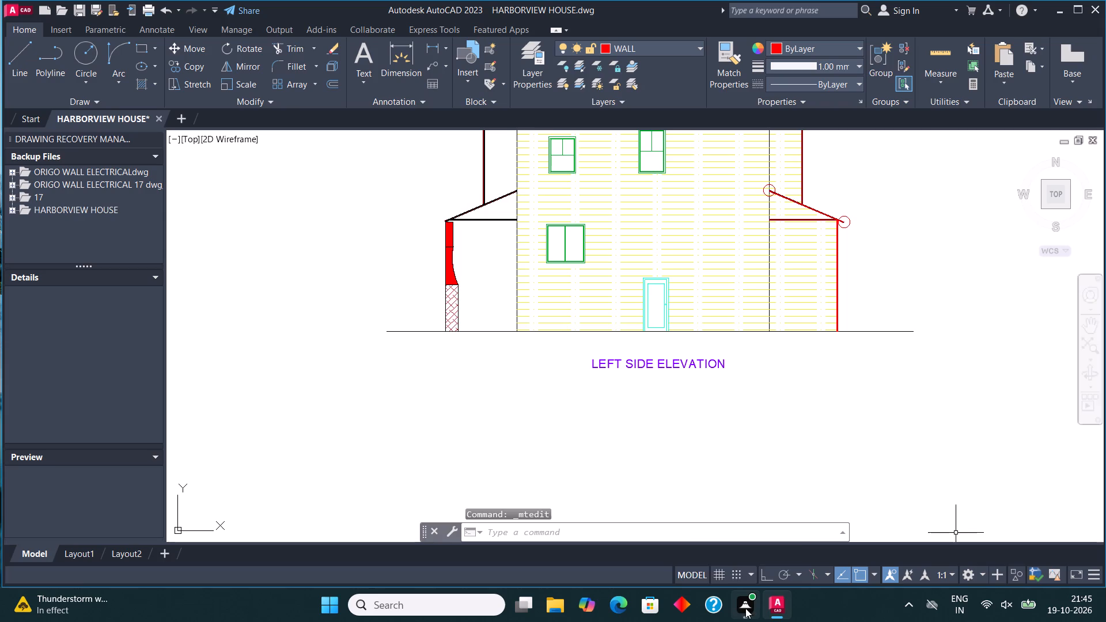
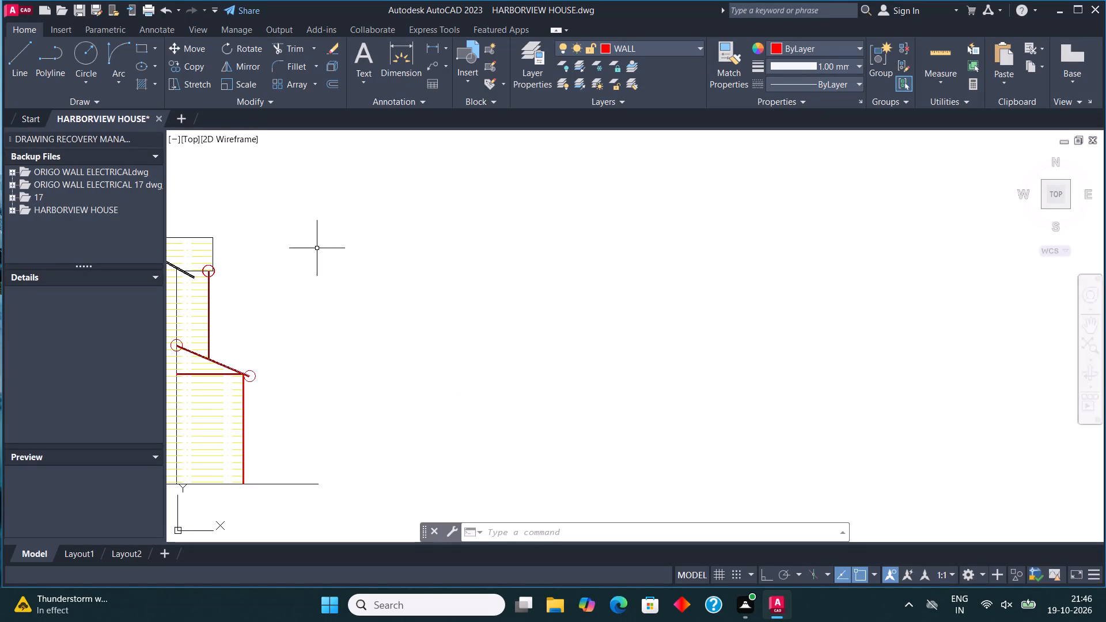
# On layer 0 with Ortho on, draw a 40' horizontal base line in the empty space beside the left side elevation, level with its ground line.
pyautogui.click(22, 57)
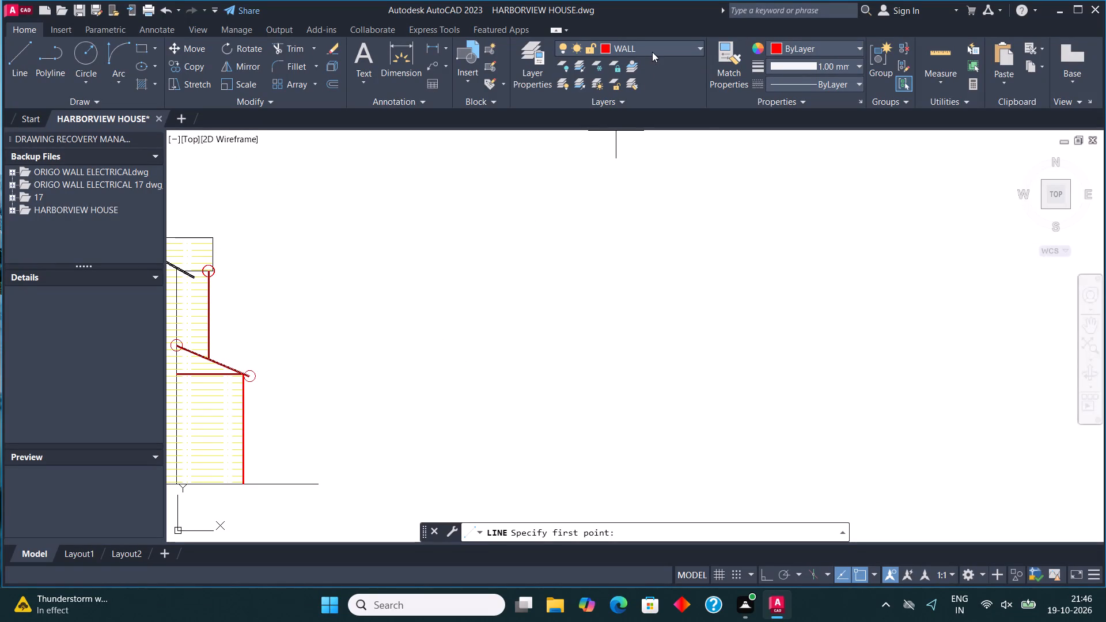
pyautogui.click(652, 52)
pyautogui.click(655, 67)
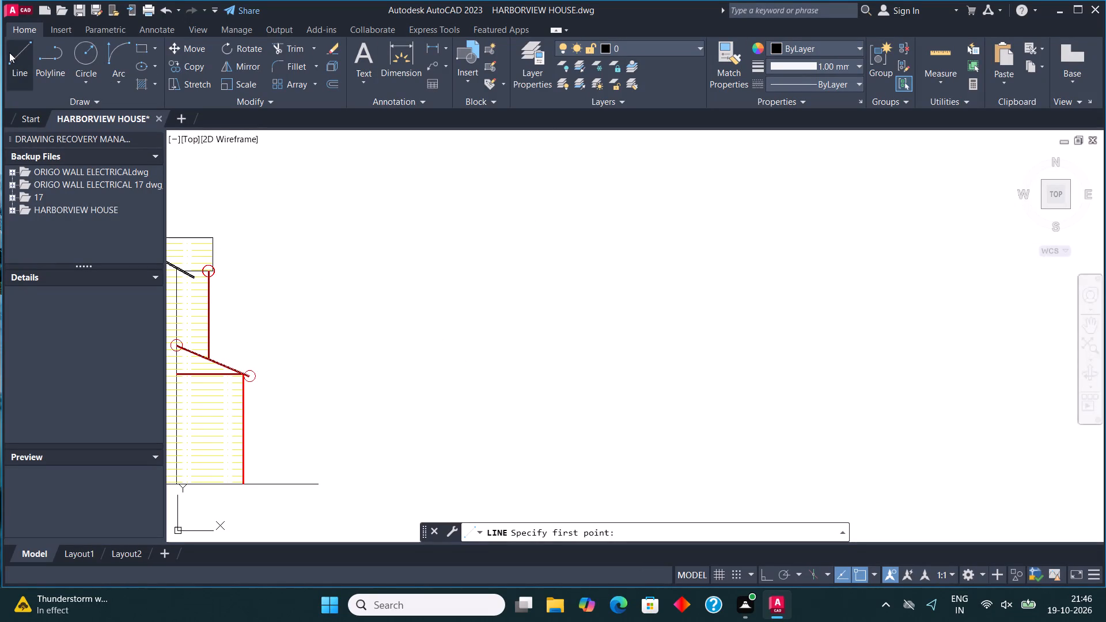
pyautogui.click(10, 52)
pyautogui.click(1000, 602)
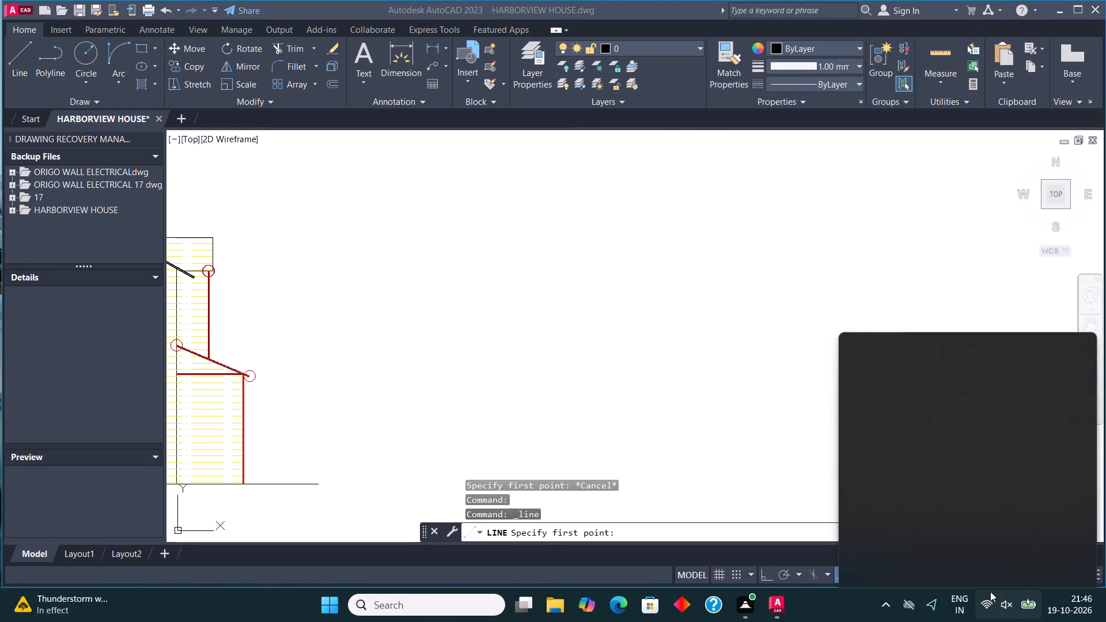
pyautogui.moveTo(911, 487); pyautogui.dragTo(863, 481)
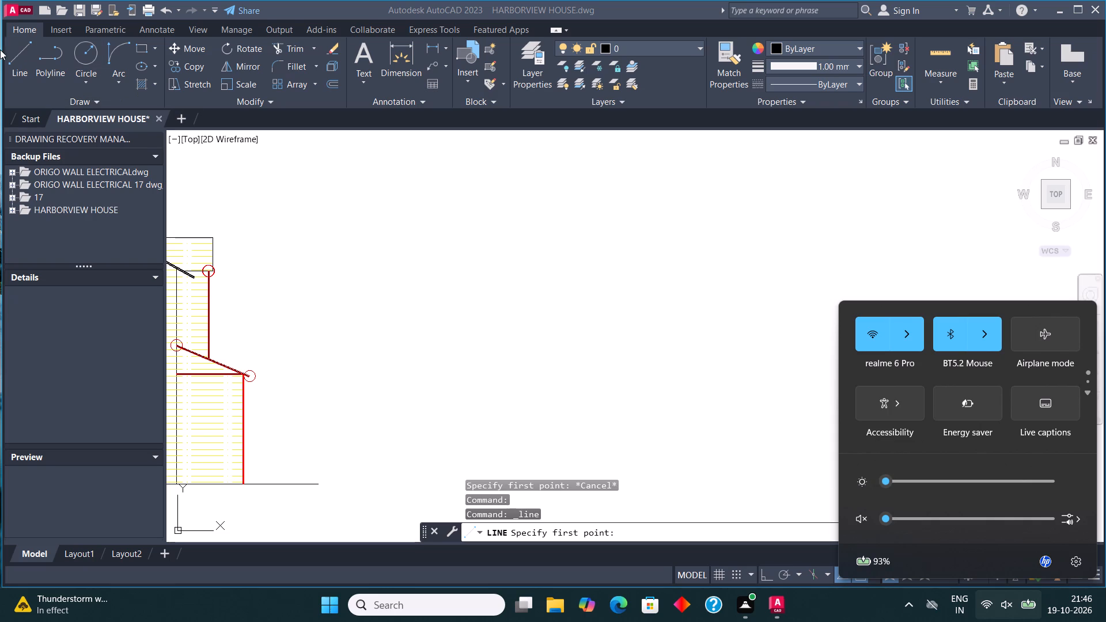
pyautogui.click(30, 54)
pyautogui.scroll(-4, 646, 418)
pyautogui.scroll(3, 632, 430)
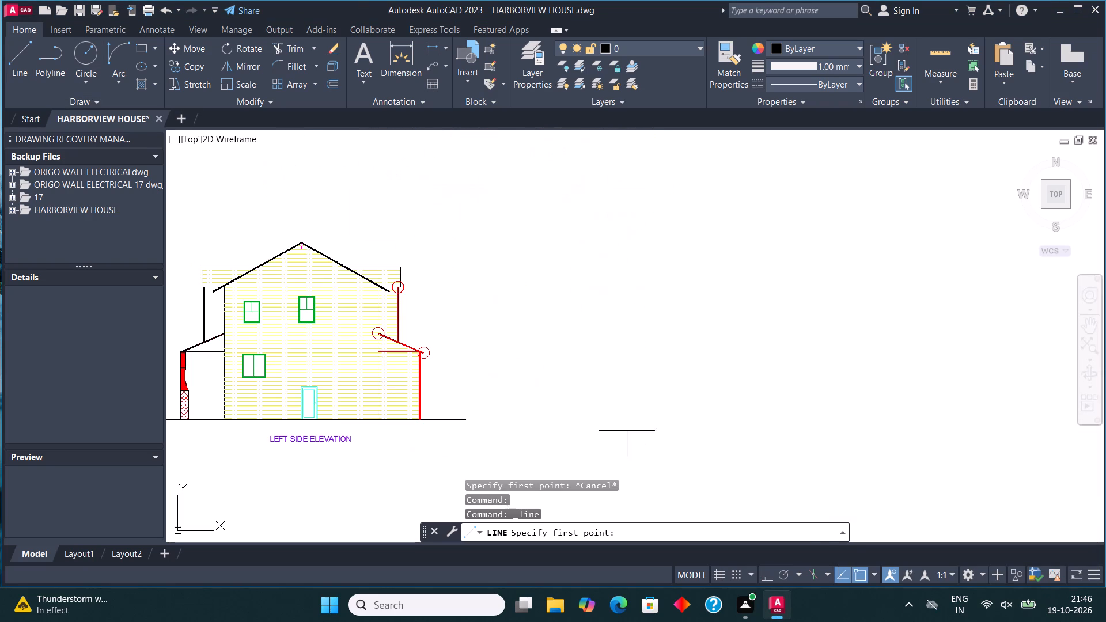
pyautogui.click(565, 420)
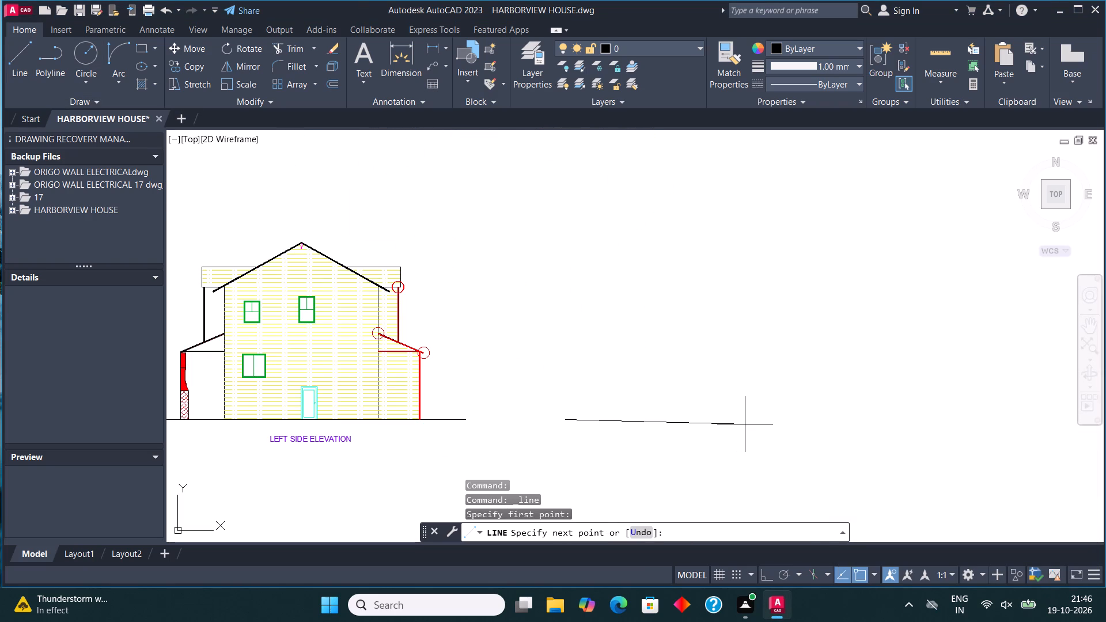
pyautogui.press('F8')
pyautogui.write("40'")
pyautogui.press('Return')
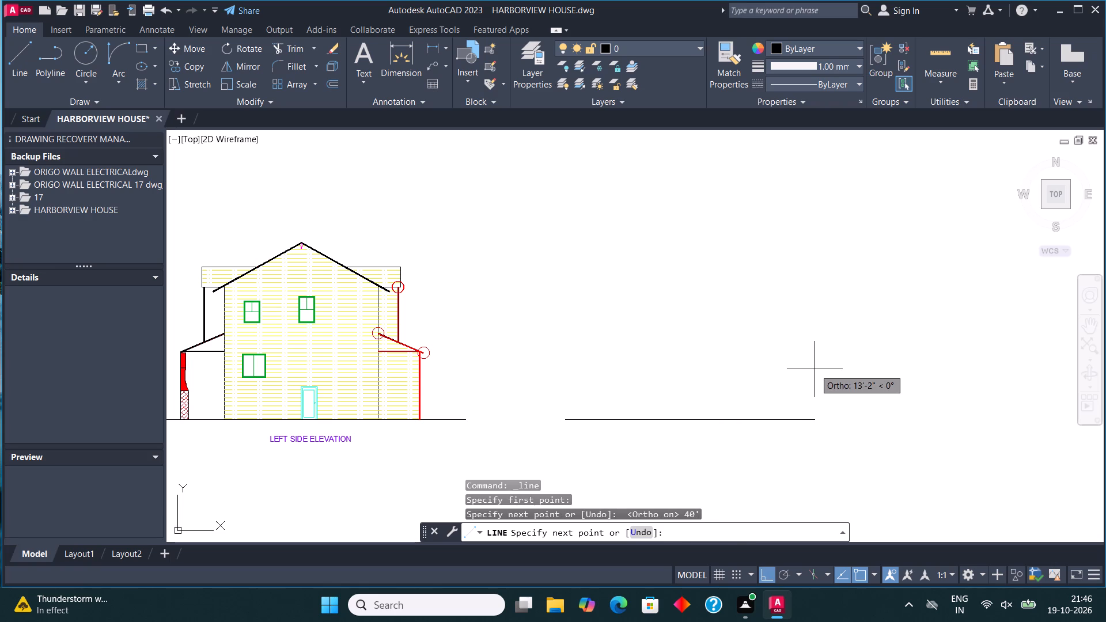
pyautogui.press('Escape')
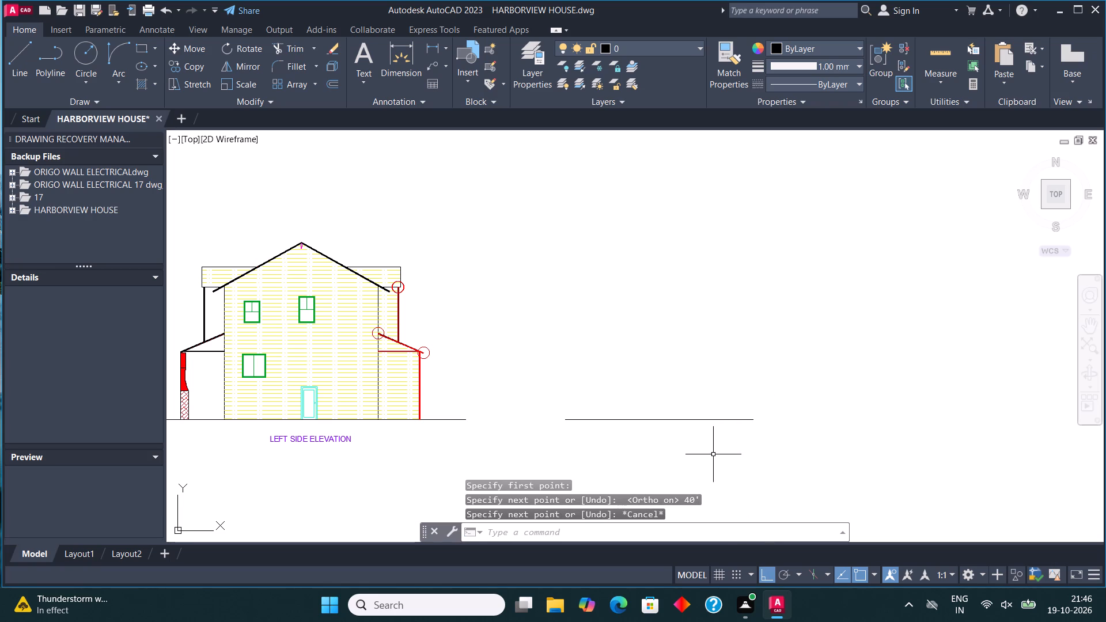
# Draw a wall outline on the base line: up 10' plus 5' near its left end, across horizontally, and down near its right end.
pyautogui.moveTo(710, 452); pyautogui.dragTo(610, 312, button='middle')
pyautogui.scroll(2, 511, 283)
pyautogui.moveTo(510, 283); pyautogui.dragTo(507, 324, button='middle')
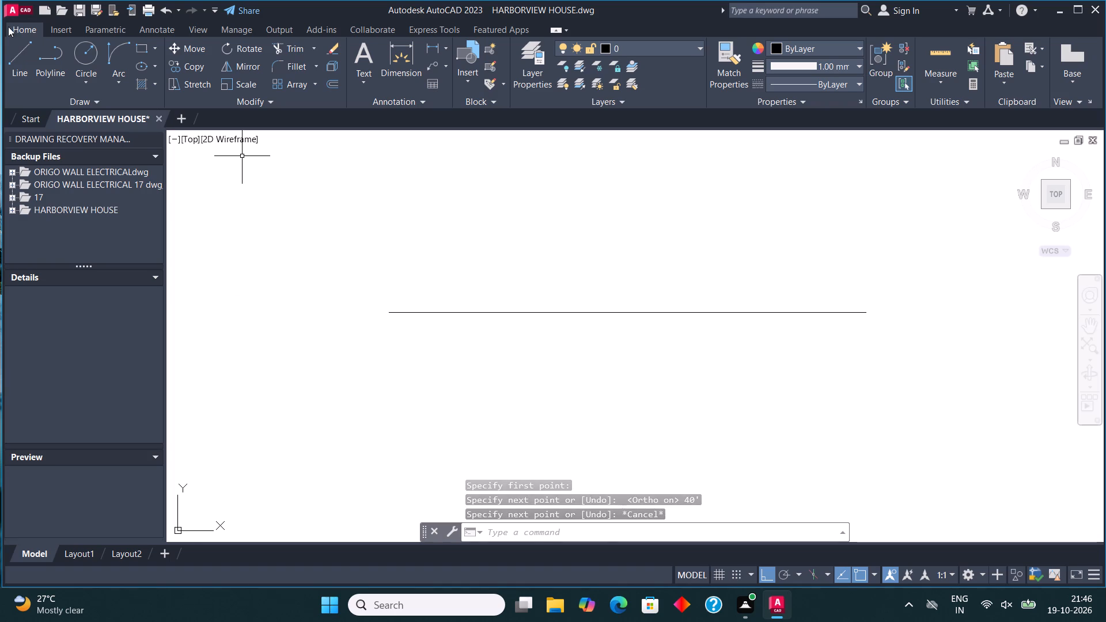
pyautogui.click(14, 59)
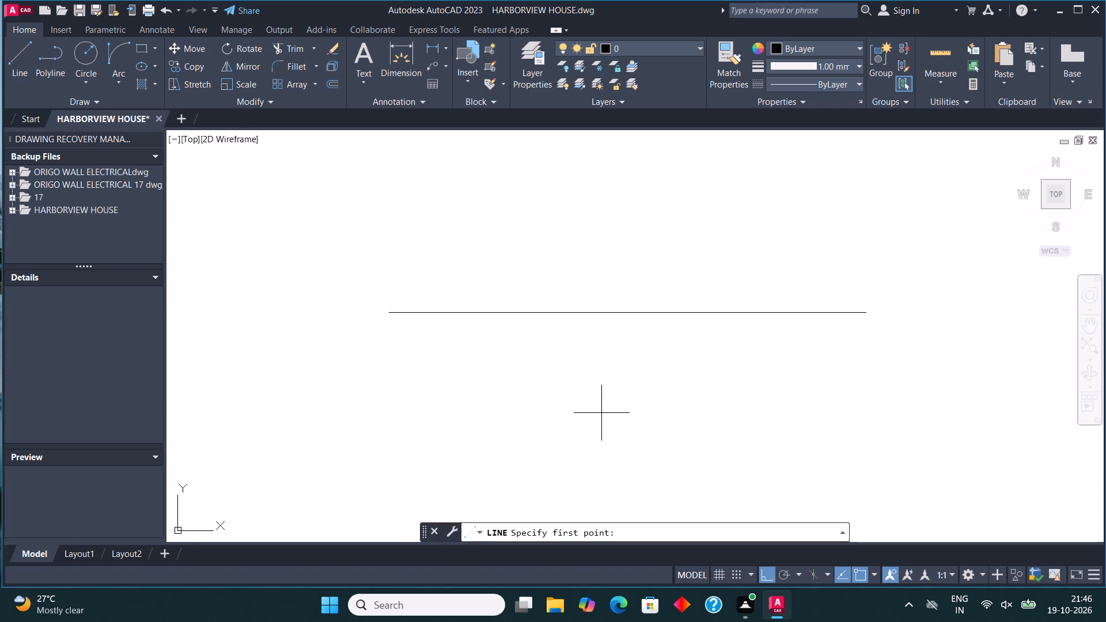
pyautogui.click(400, 312)
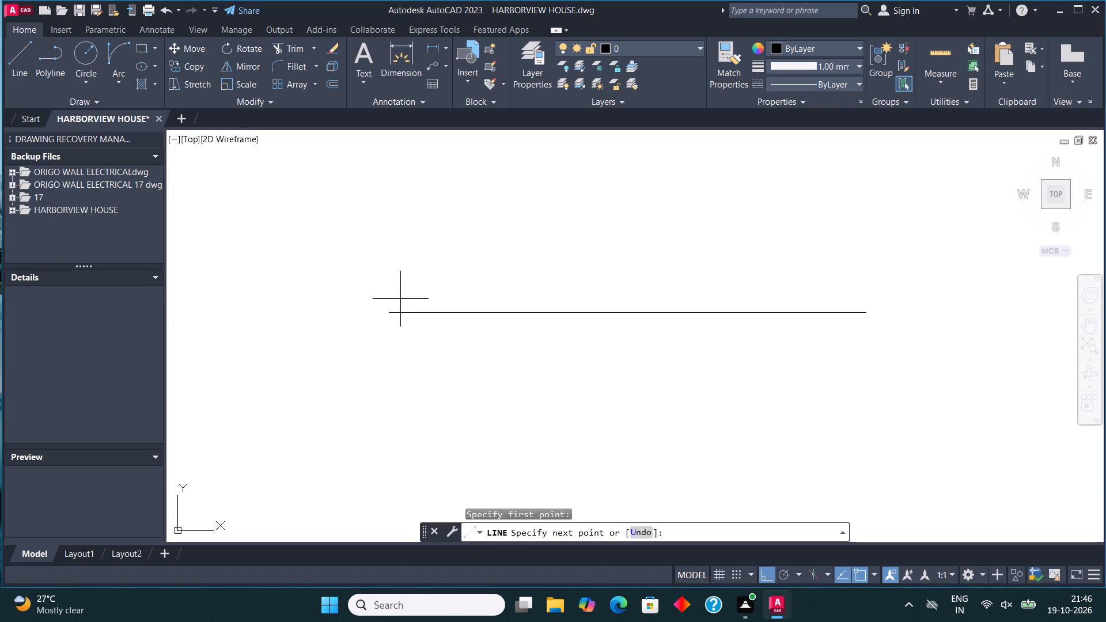
pyautogui.write("10'")
pyautogui.press('Return')
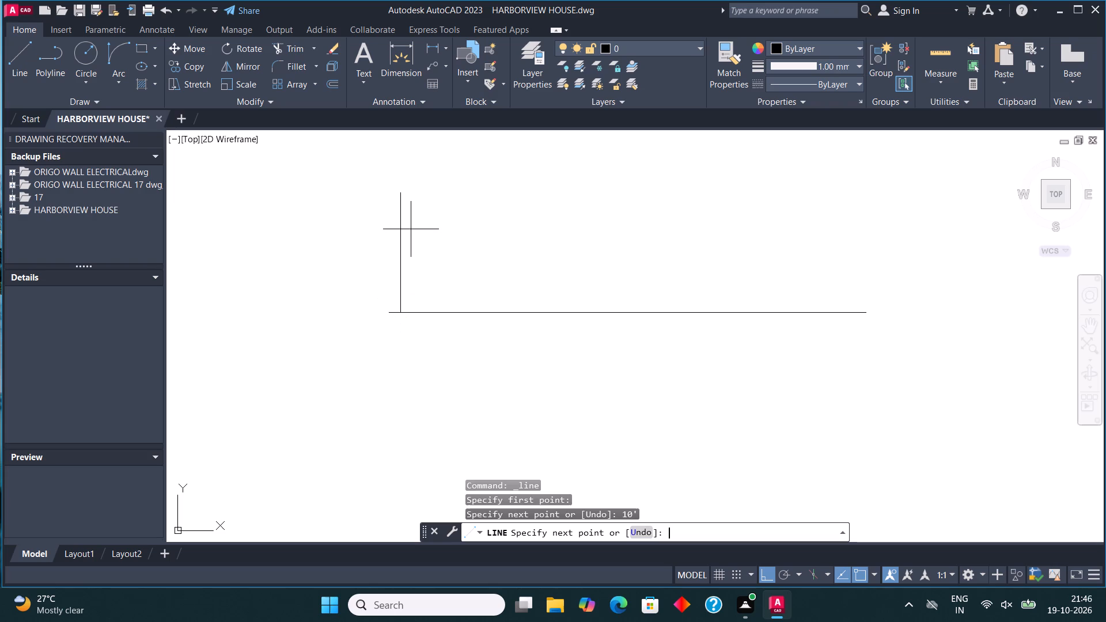
pyautogui.scroll(-1, 450, 249)
pyautogui.moveTo(566, 231); pyautogui.dragTo(589, 279, button='middle')
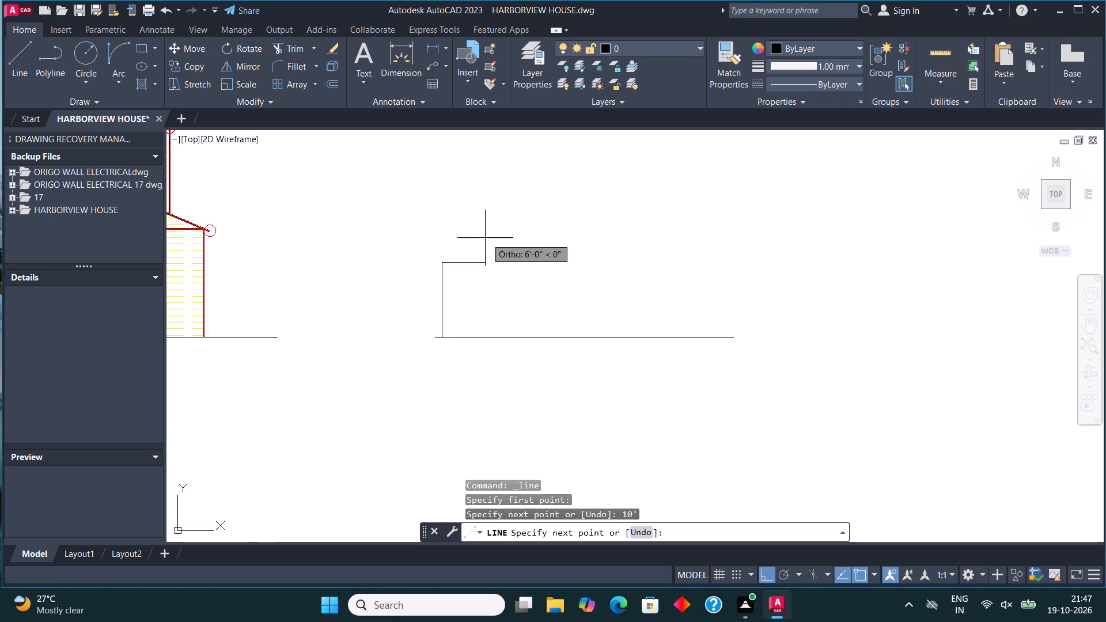
pyautogui.write("5'")
pyautogui.press('Return')
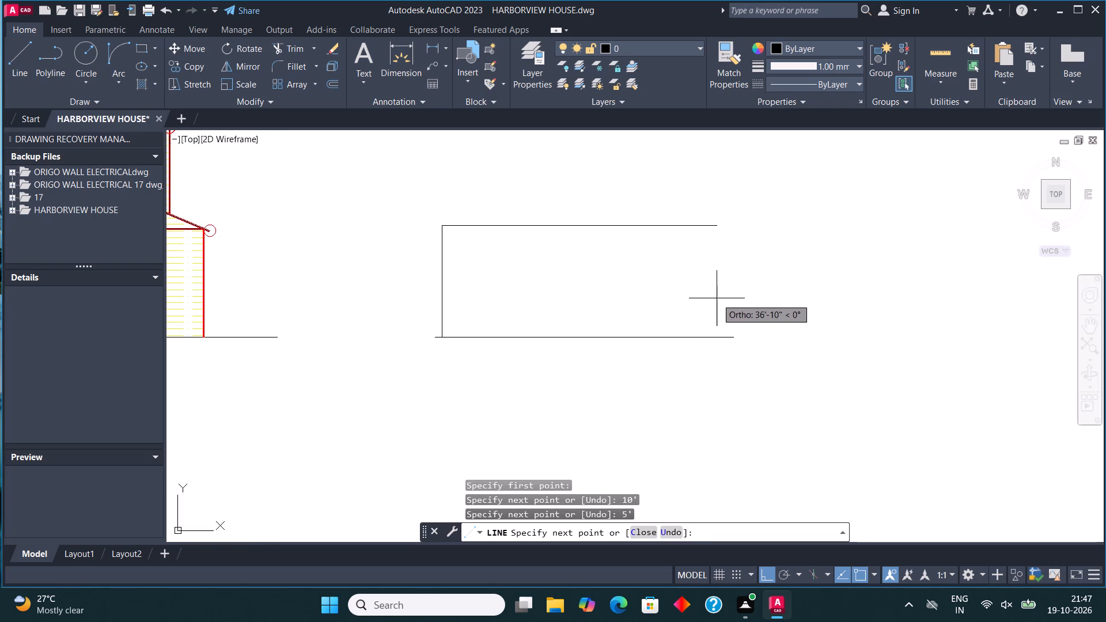
pyautogui.click(727, 270)
pyautogui.click(728, 334)
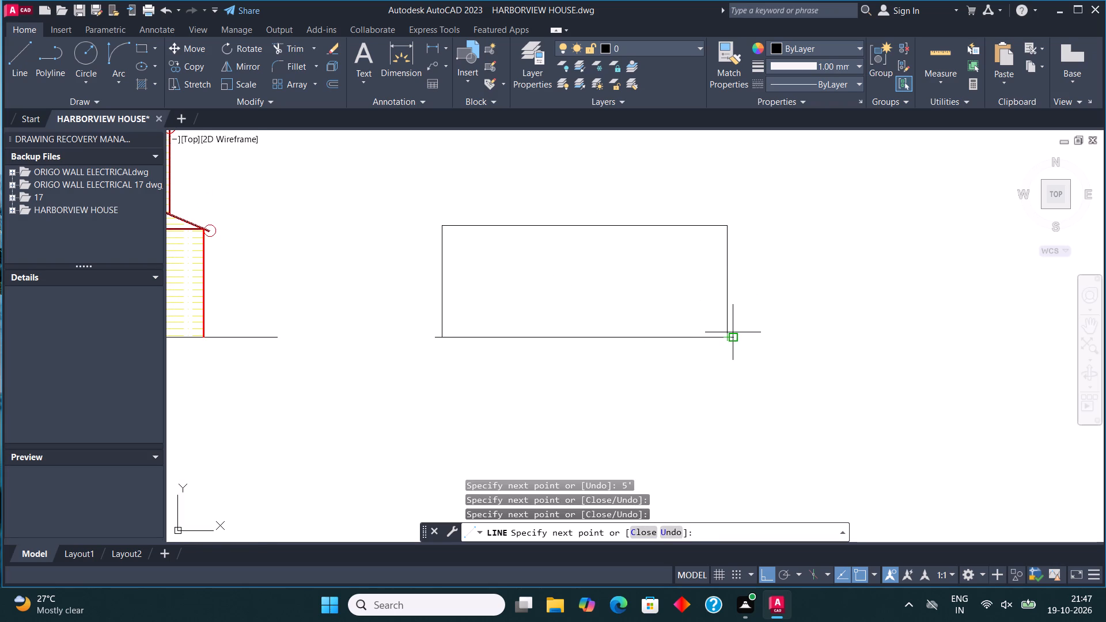
pyautogui.press('Escape')
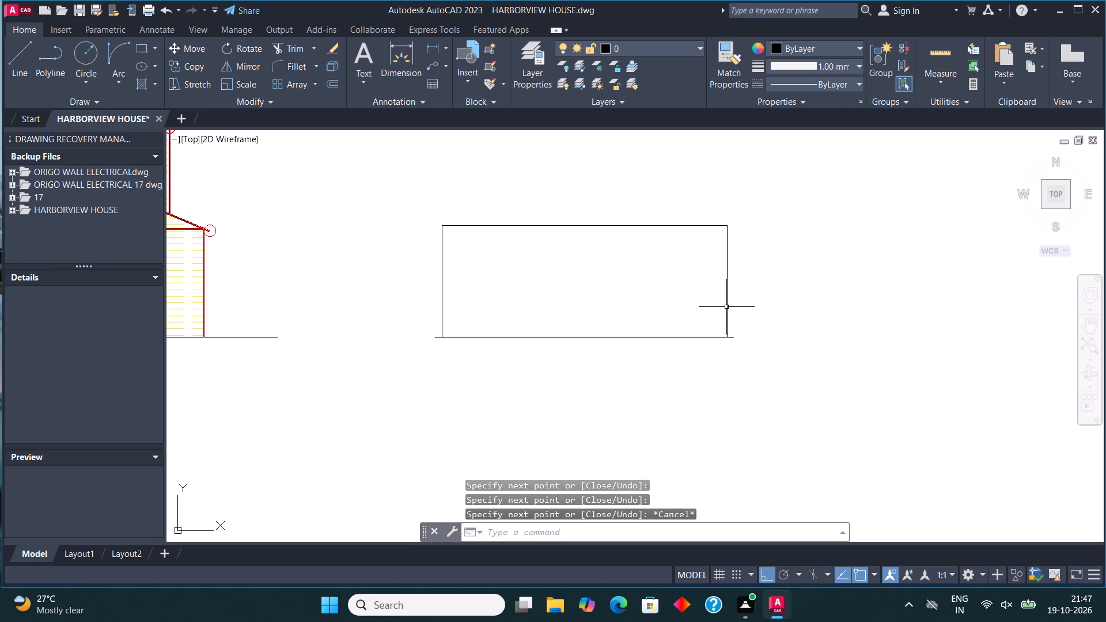
# Offset both segments of the outline's left vertical line 9" outward.
pyautogui.scroll(1, 479, 271)
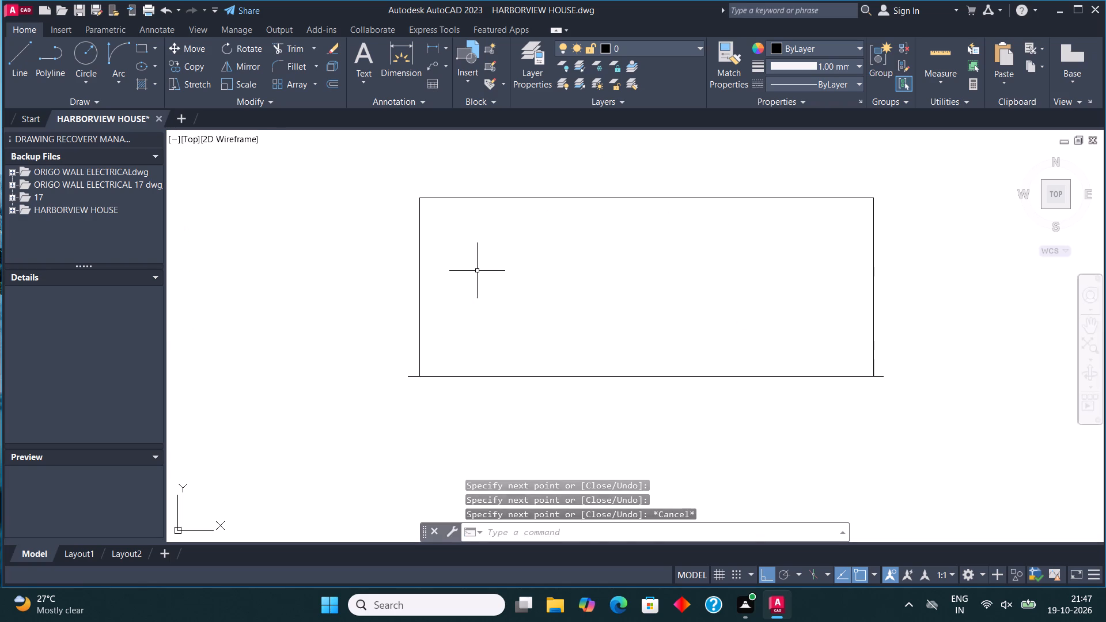
pyautogui.click(470, 277)
pyautogui.click(395, 241)
pyautogui.click(534, 214)
pyautogui.click(510, 181)
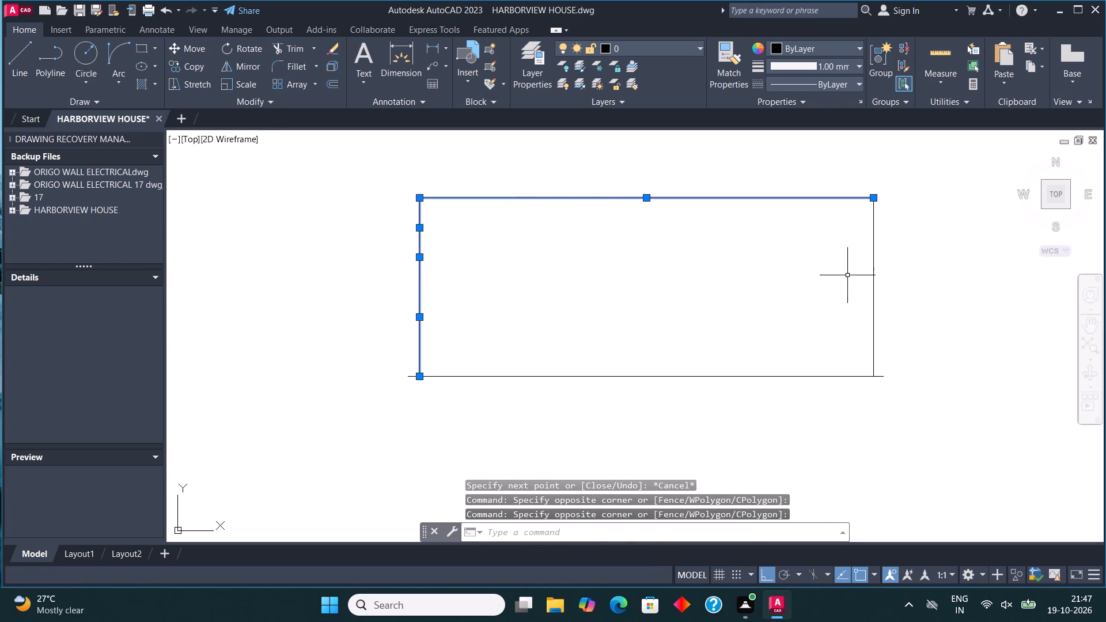
pyautogui.click(868, 282)
pyautogui.click(870, 261)
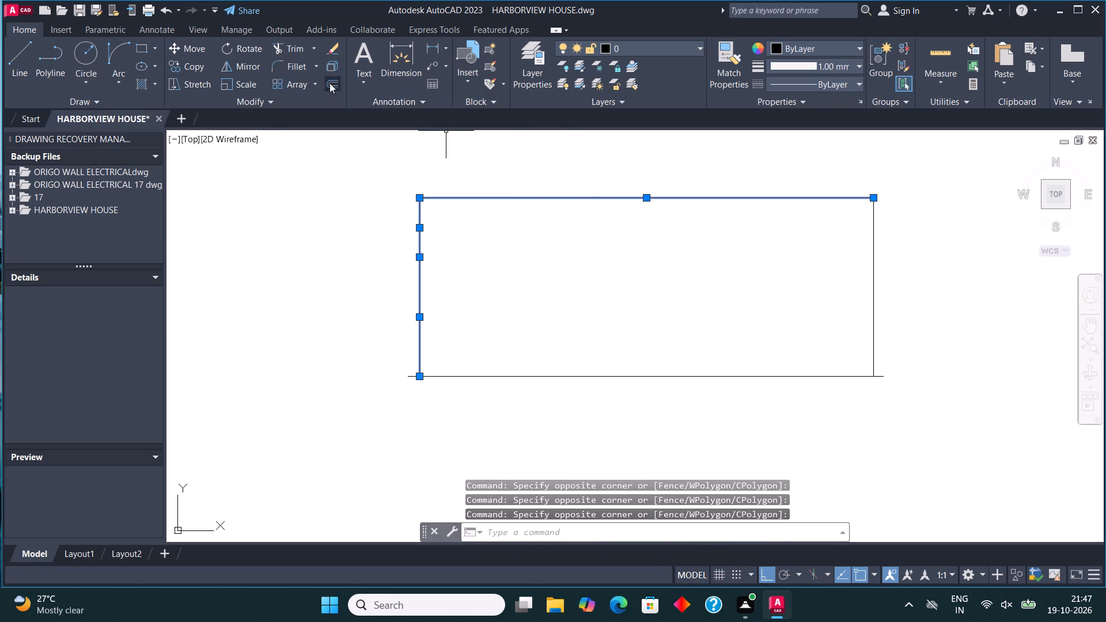
pyautogui.click(329, 83)
pyautogui.click(421, 286)
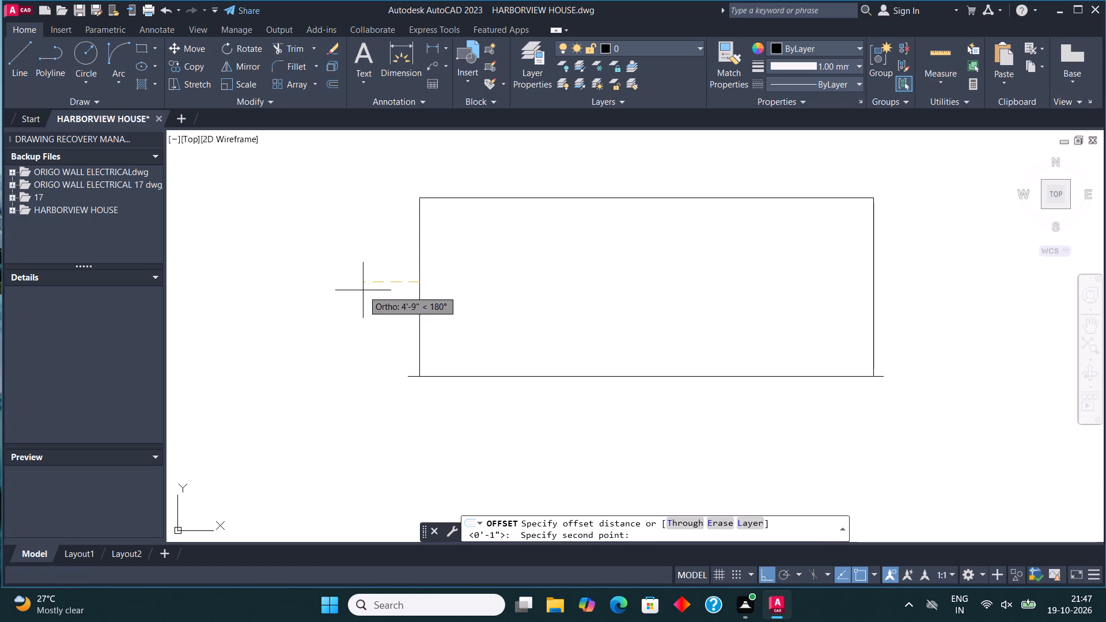
pyautogui.write('9"')
pyautogui.press('Return')
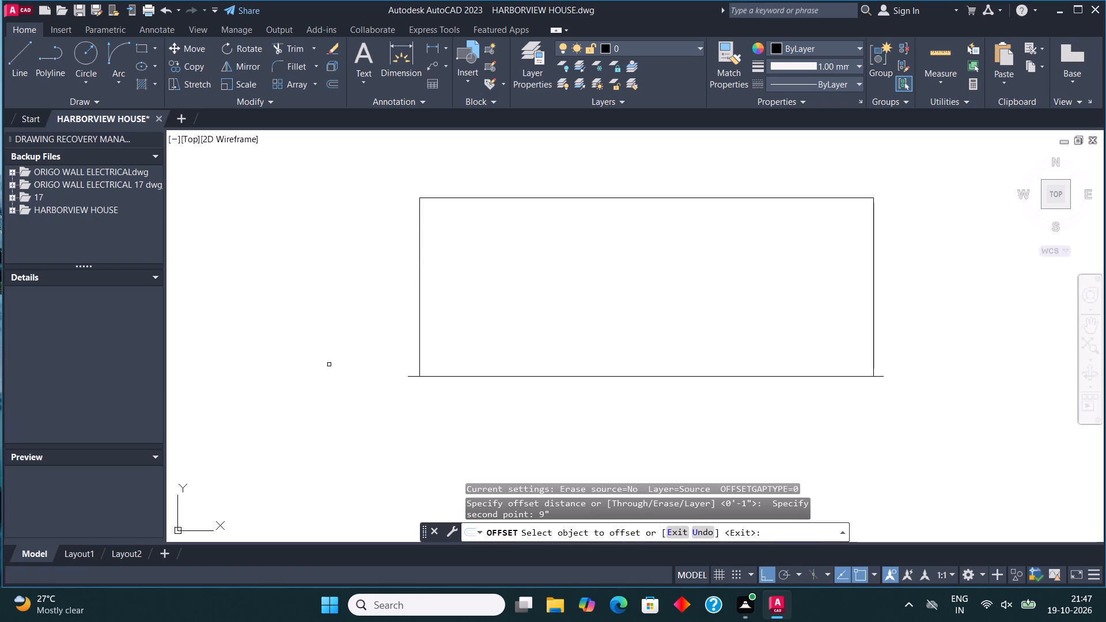
pyautogui.click(421, 303)
pyautogui.click(393, 280)
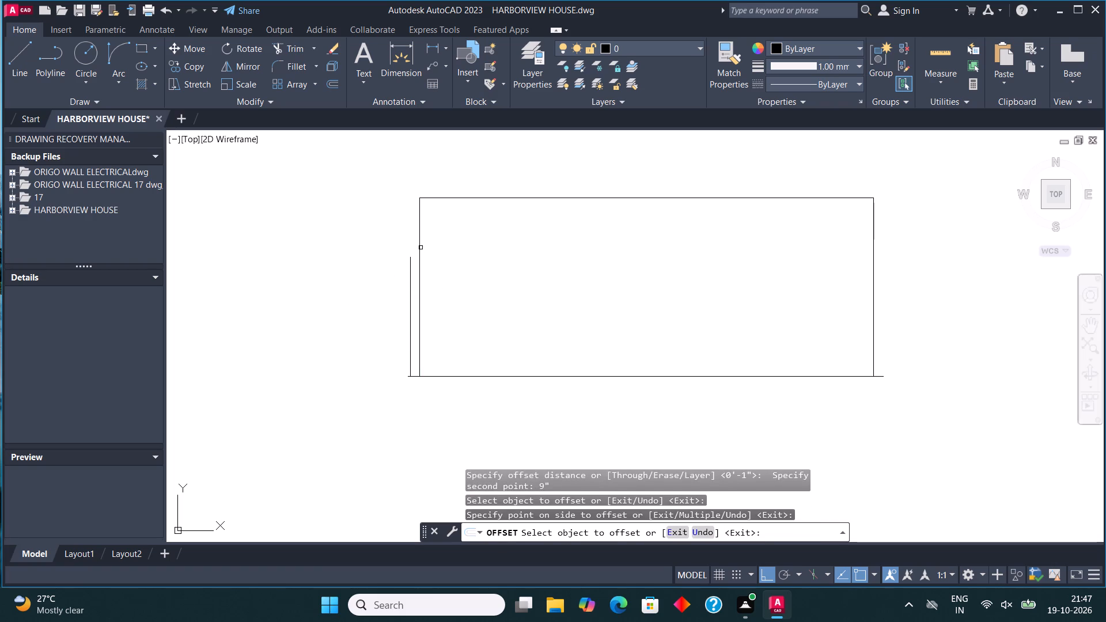
pyautogui.click(419, 239)
pyautogui.click(383, 218)
# Offset the outline's top line and right vertical line 9" outward.
pyautogui.click(468, 200)
pyautogui.click(473, 176)
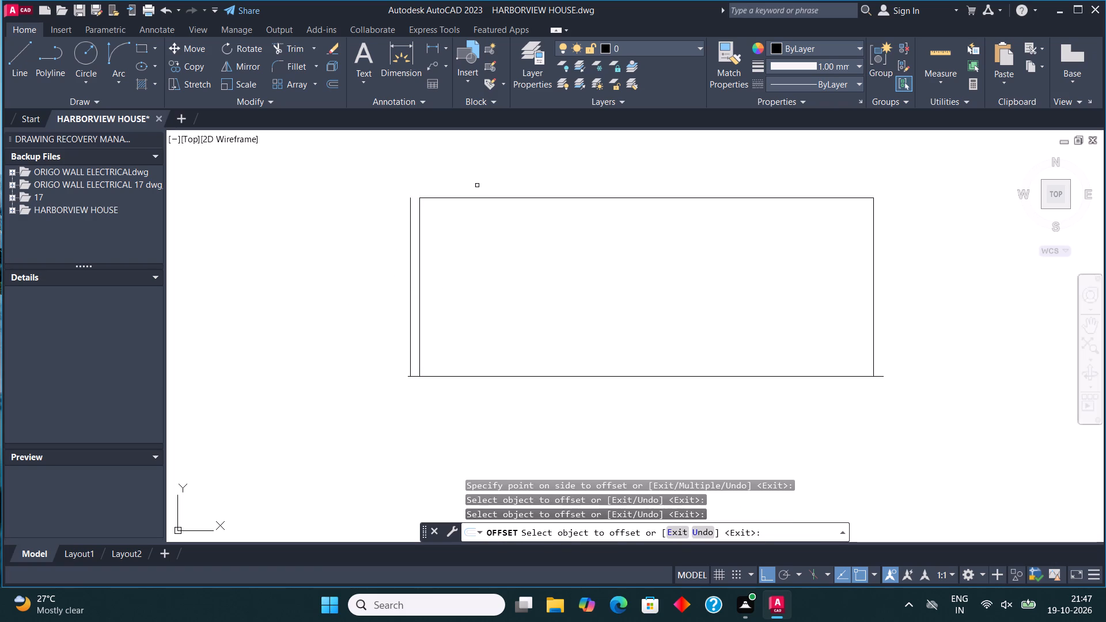
pyautogui.click(479, 196)
pyautogui.click(481, 197)
pyautogui.click(487, 180)
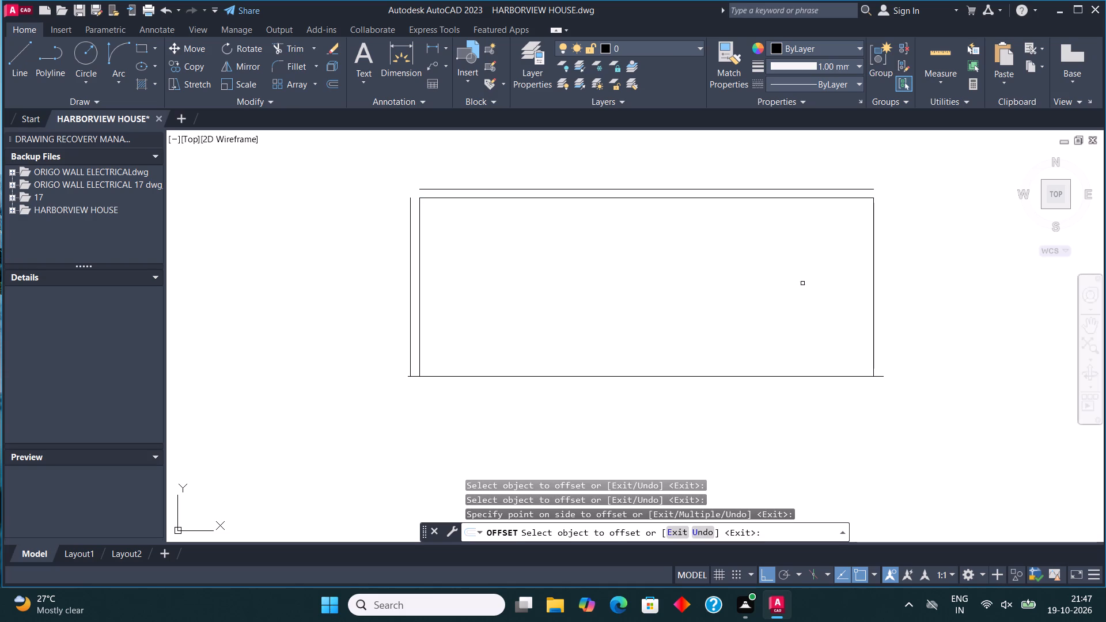
pyautogui.click(875, 264)
pyautogui.click(888, 268)
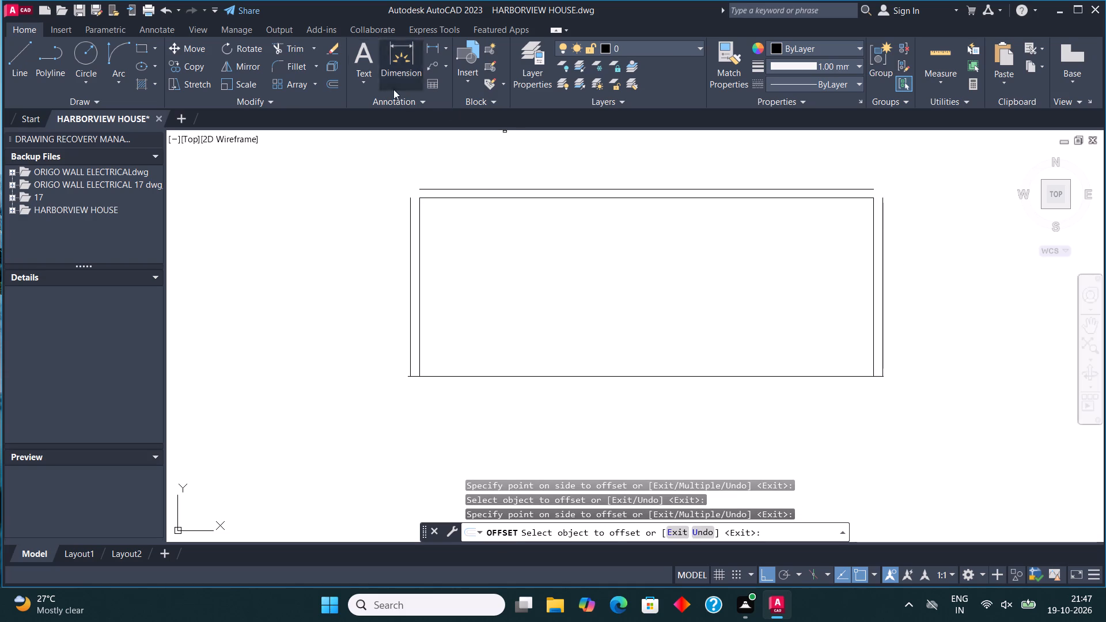
# Fillet the outer offset lines into closed corners at the upper left and upper right of the outline.
pyautogui.click(285, 64)
pyautogui.click(410, 226)
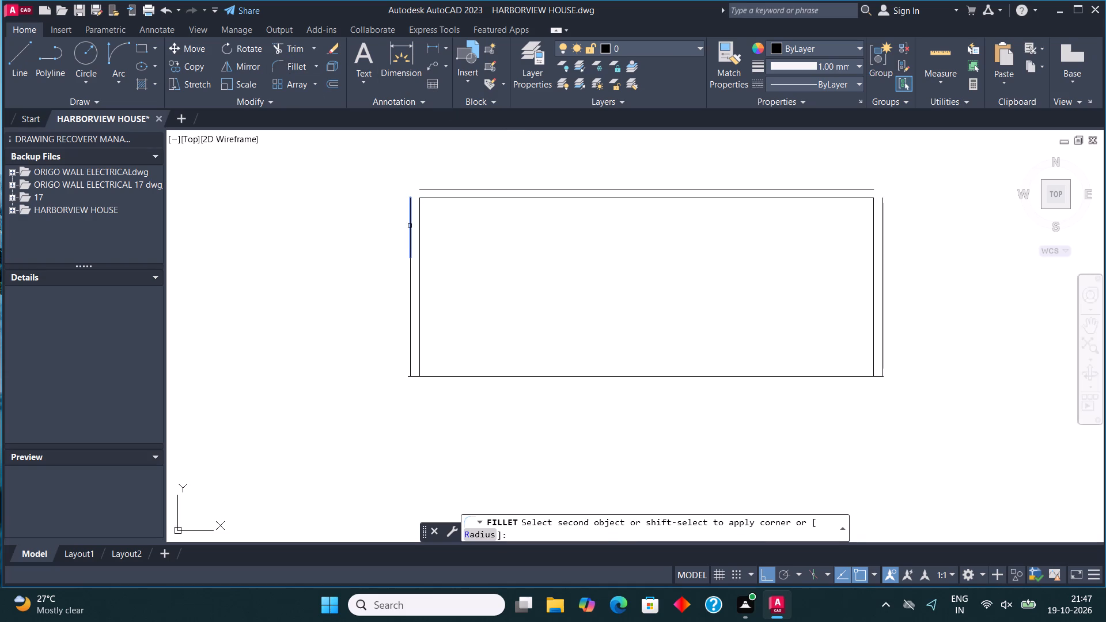
pyautogui.click(431, 189)
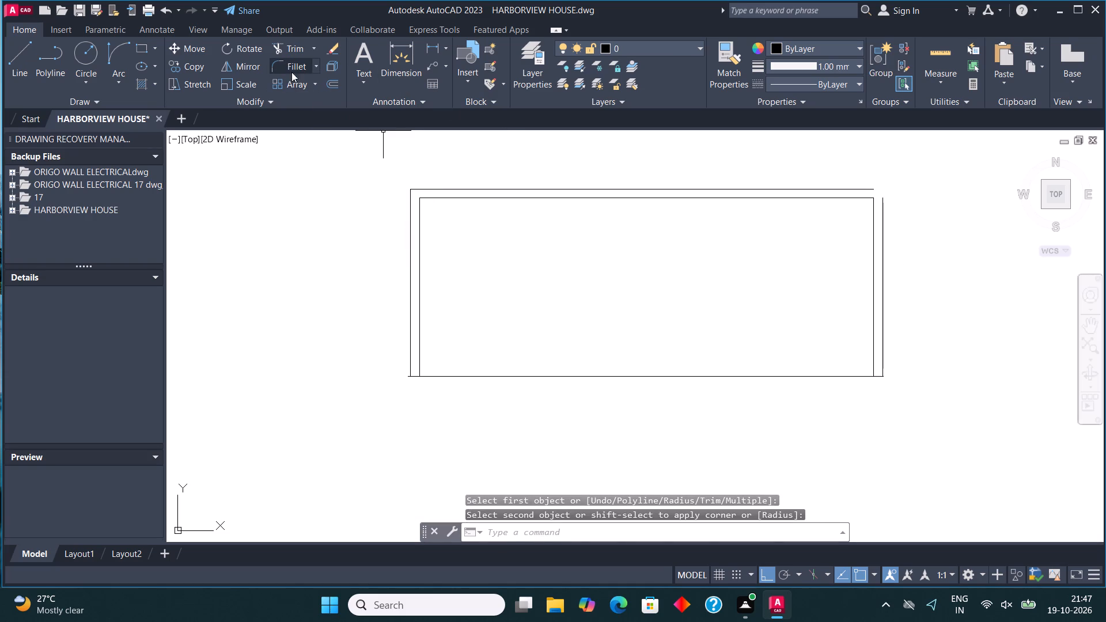
pyautogui.click(293, 68)
pyautogui.click(756, 192)
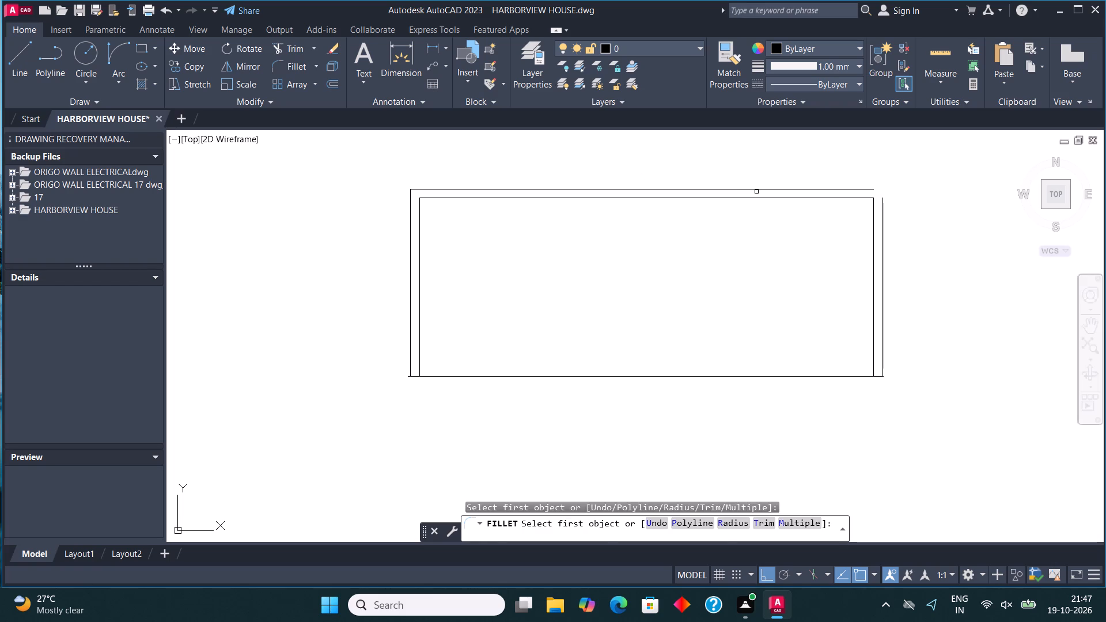
pyautogui.click(756, 188)
pyautogui.click(884, 233)
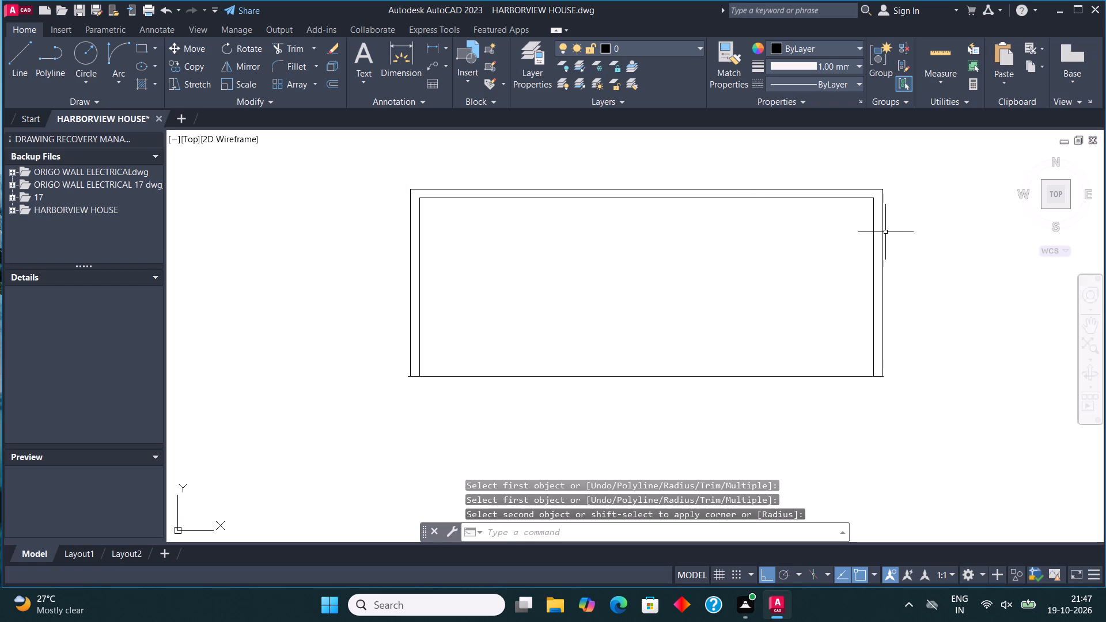
# Draw a 6" horizontal line outward from the wall outline's outer upper-left corner.
pyautogui.click(25, 73)
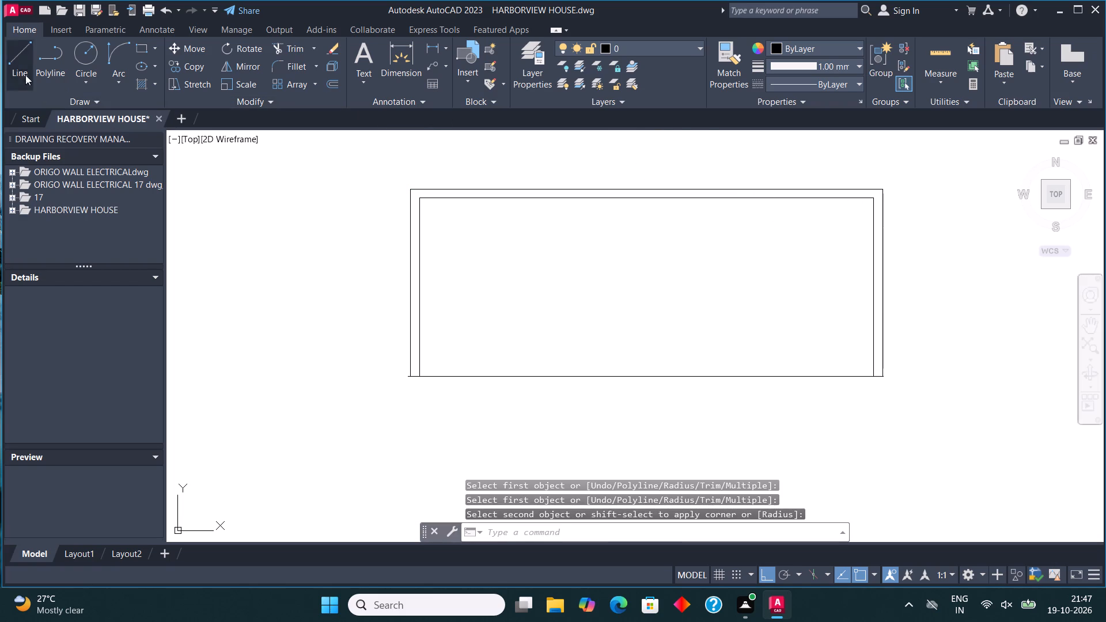
pyautogui.scroll(-3, 276, 356)
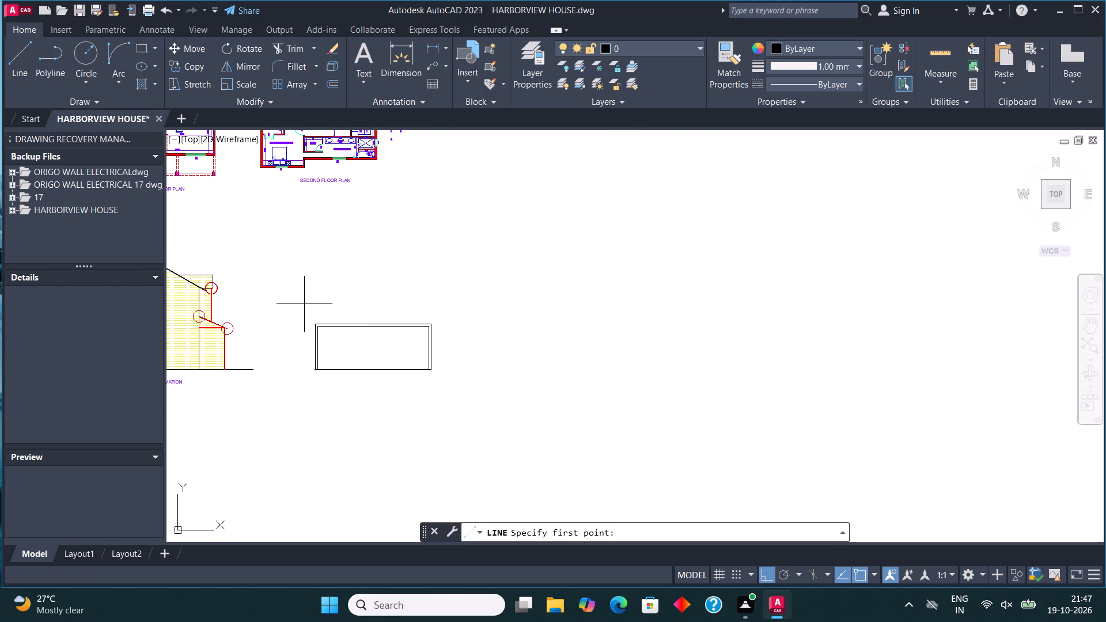
pyautogui.scroll(3, 309, 310)
pyautogui.click(16, 53)
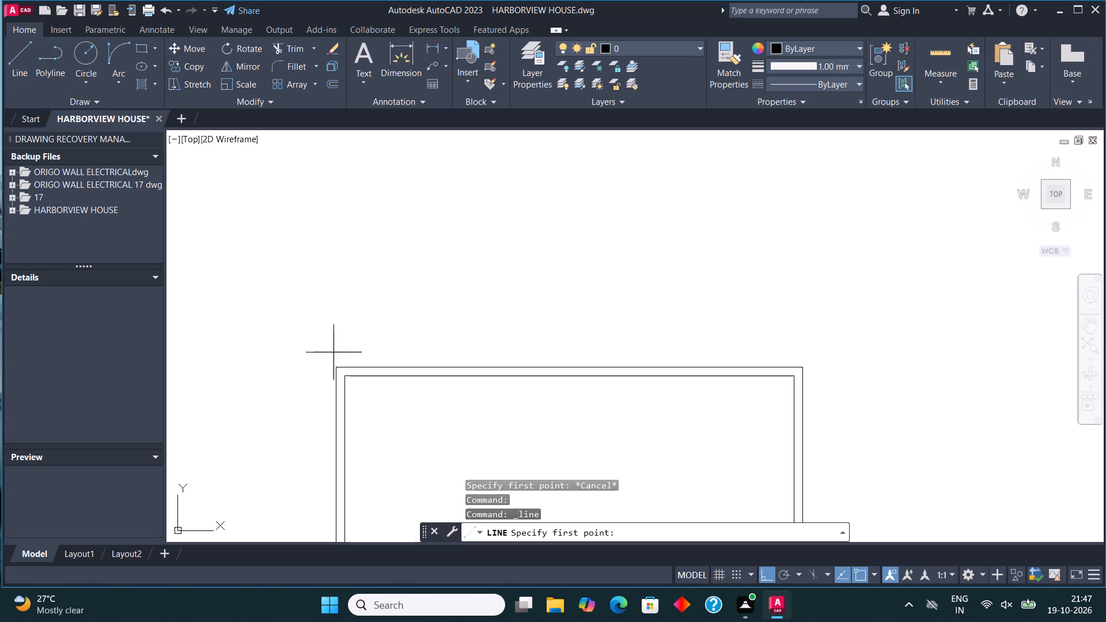
pyautogui.scroll(2, 344, 352)
pyautogui.click(321, 389)
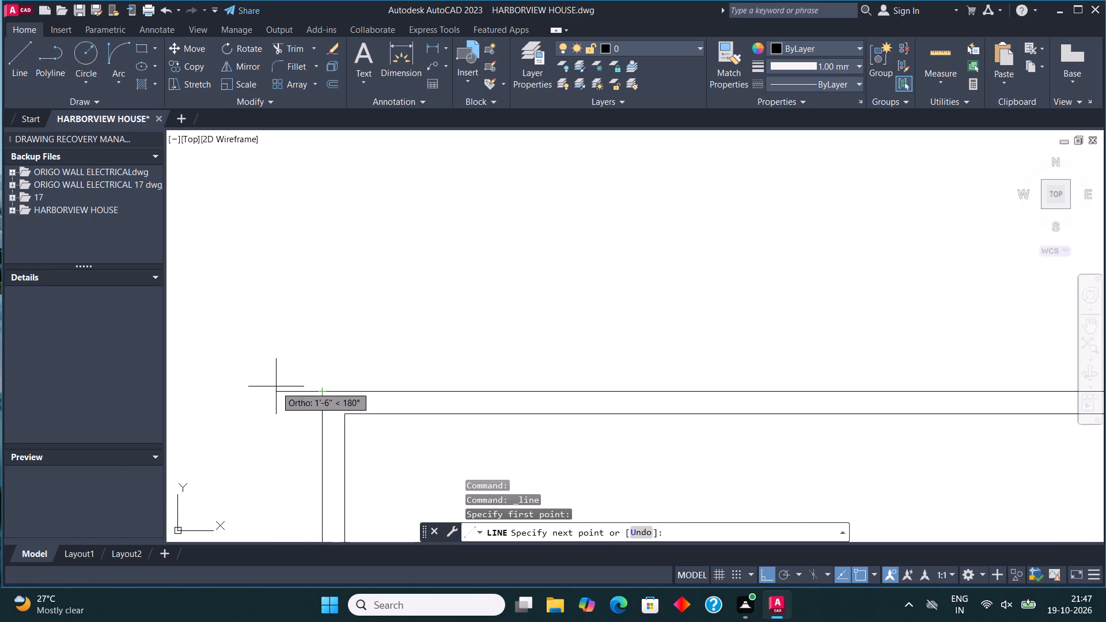
pyautogui.write('6"')
pyautogui.press('Return')
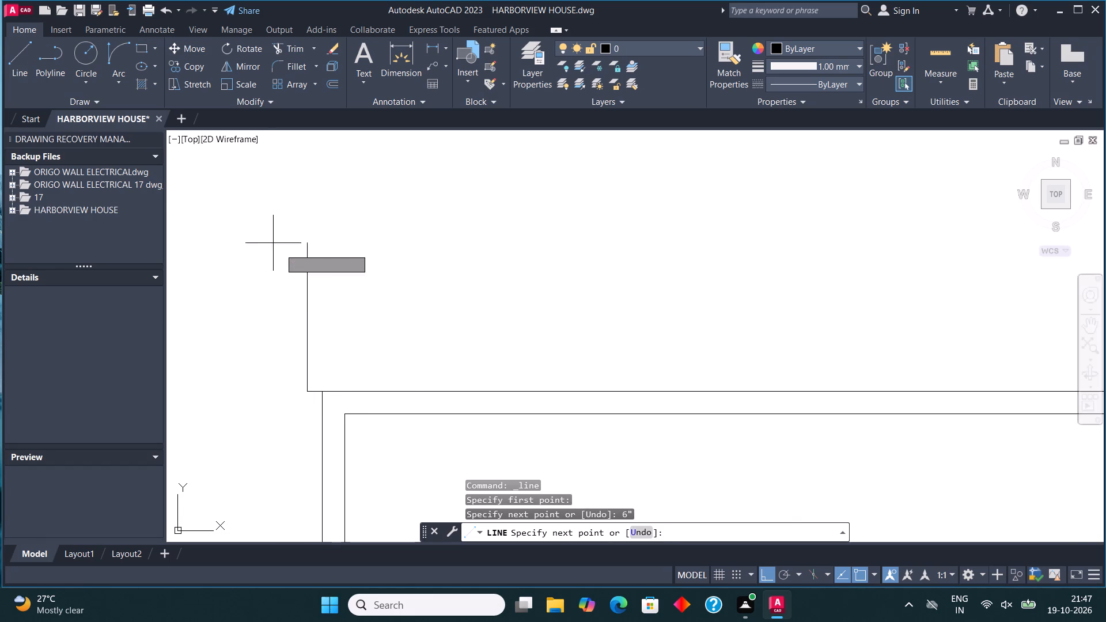
# Draw the top projection from the outer upper-right corner: 6" outward, up, across the full width, and down to the left 6" line's end.
pyautogui.click(21, 61)
pyautogui.scroll(-3, 467, 279)
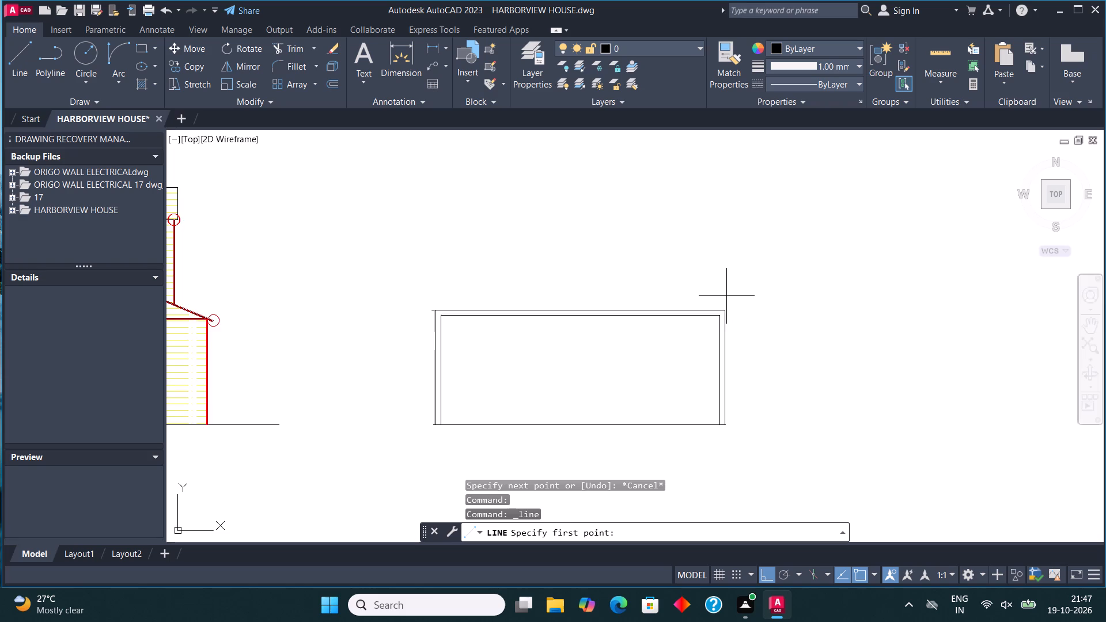
pyautogui.scroll(2, 727, 296)
pyautogui.click(719, 333)
pyautogui.write('6"')
pyautogui.press('Return')
pyautogui.moveTo(732, 260); pyautogui.dragTo(740, 267, button='middle')
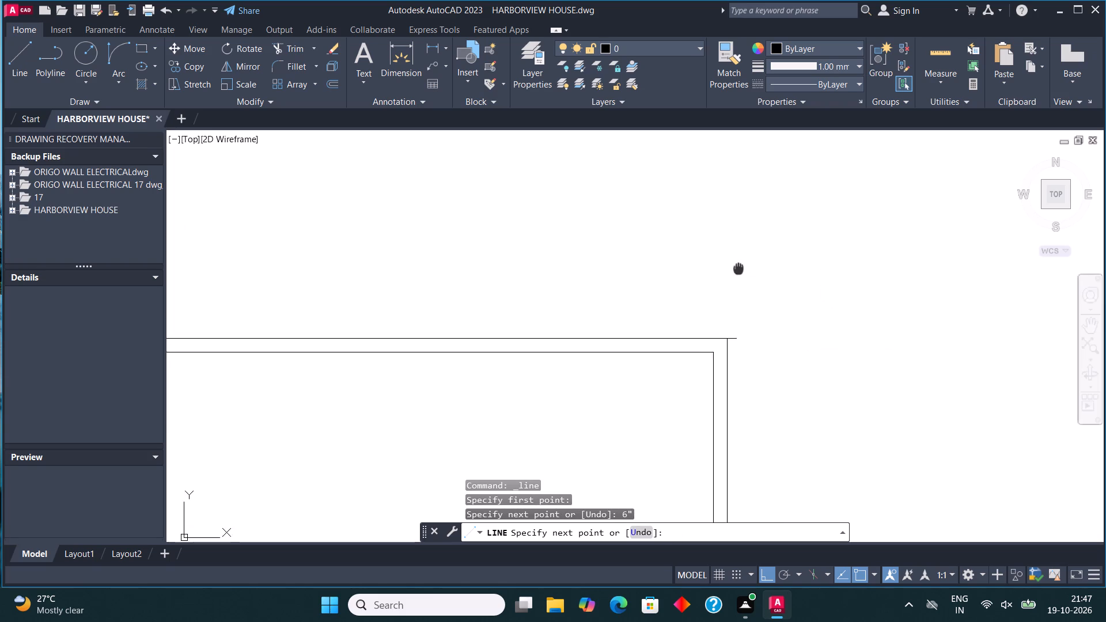
pyautogui.moveTo(740, 267); pyautogui.dragTo(751, 276, button='middle')
pyautogui.click(752, 270)
pyautogui.scroll(-3, 690, 282)
pyautogui.scroll(5, 533, 292)
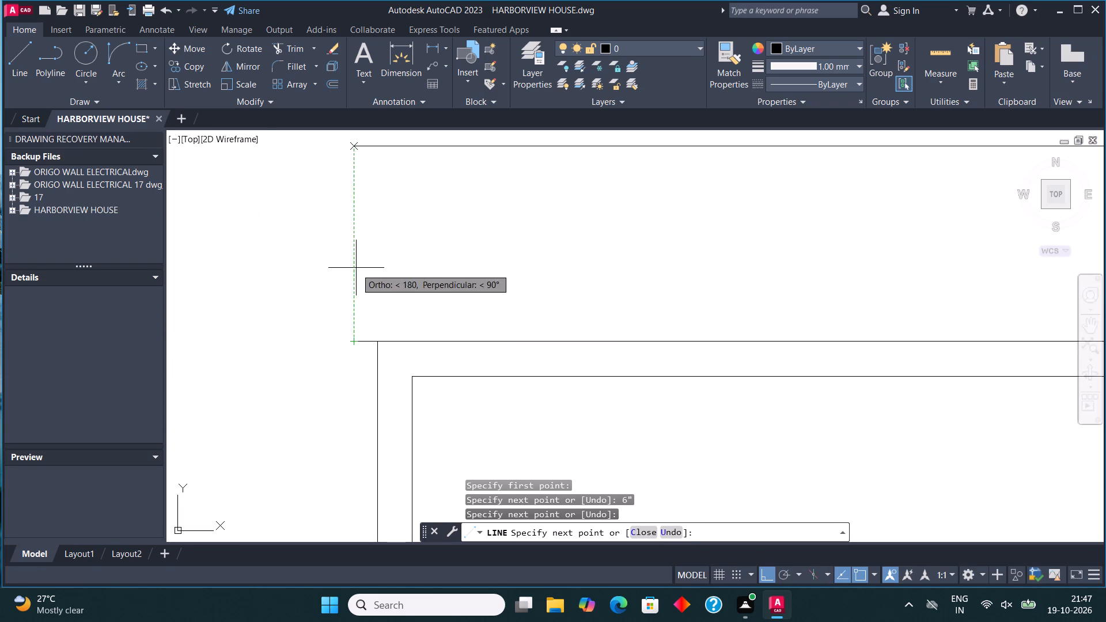
pyautogui.click(356, 268)
pyautogui.click(351, 340)
pyautogui.press('Escape')
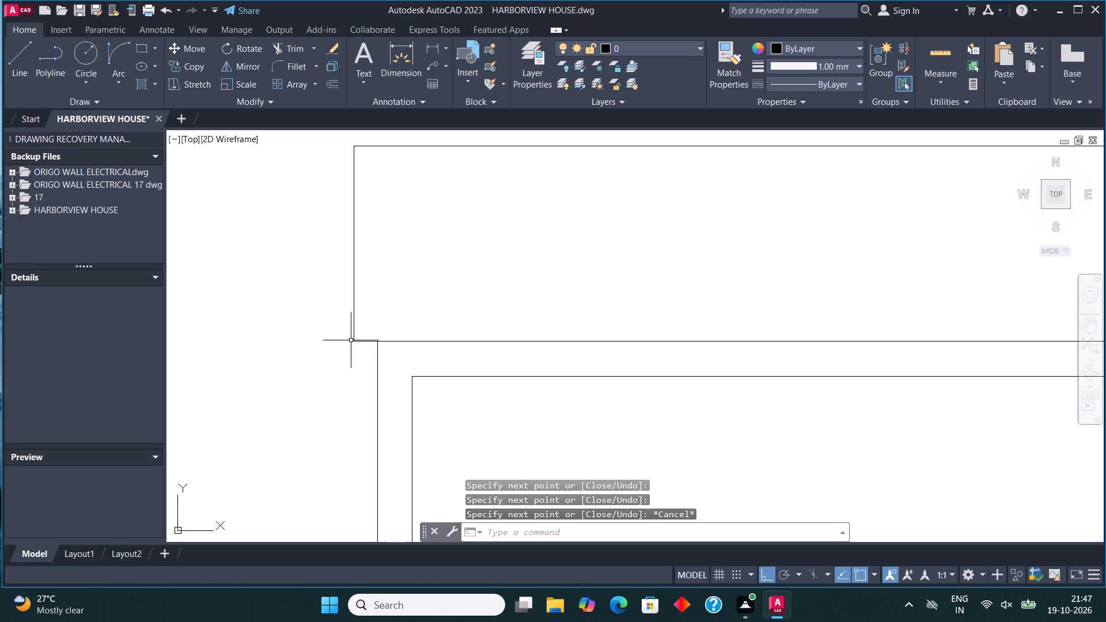
# Copy the left side elevation's lower double-pane window to the new wall's upper left, upper middle and lower left, with ortho off.
pyautogui.scroll(-4, 380, 318)
pyautogui.scroll(2, 596, 341)
pyautogui.moveTo(597, 340); pyautogui.dragTo(600, 249, button='middle')
pyautogui.scroll(-1, 599, 254)
pyautogui.scroll(-3, 578, 346)
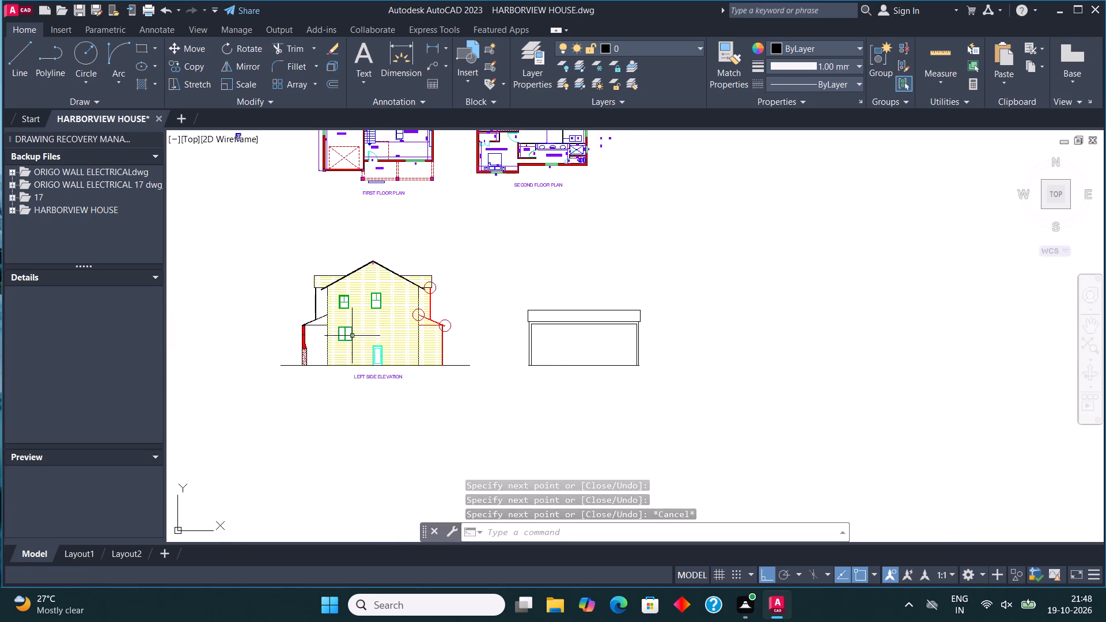
pyautogui.scroll(3, 342, 334)
pyautogui.click(348, 333)
pyautogui.click(339, 306)
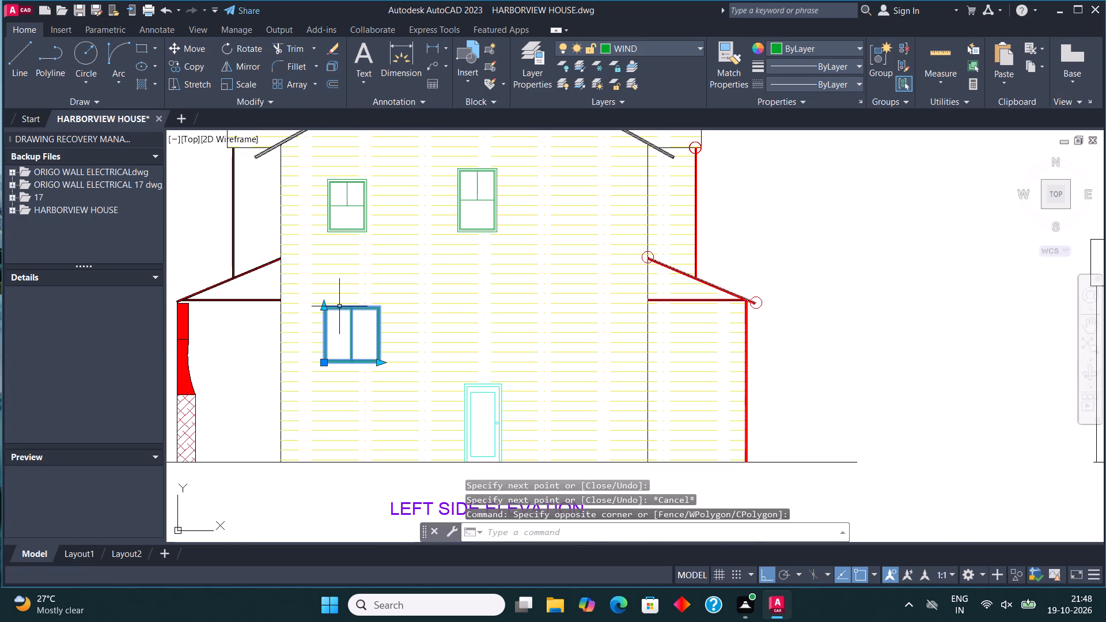
pyautogui.click(186, 67)
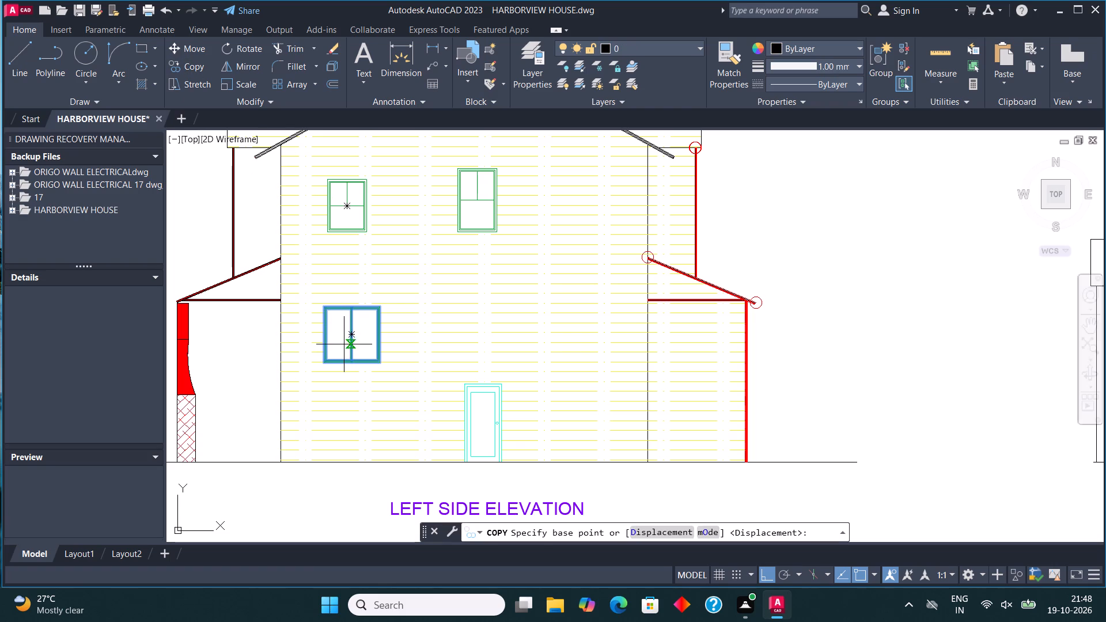
pyautogui.click(344, 345)
pyautogui.scroll(-4, 388, 350)
pyautogui.scroll(4, 535, 376)
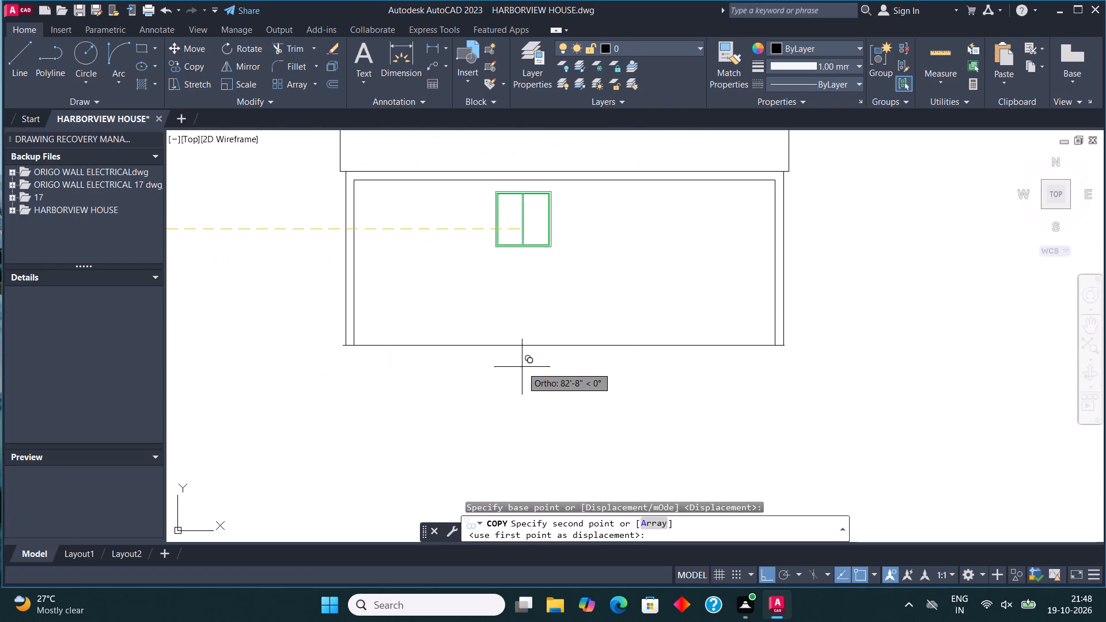
pyautogui.press('F8')
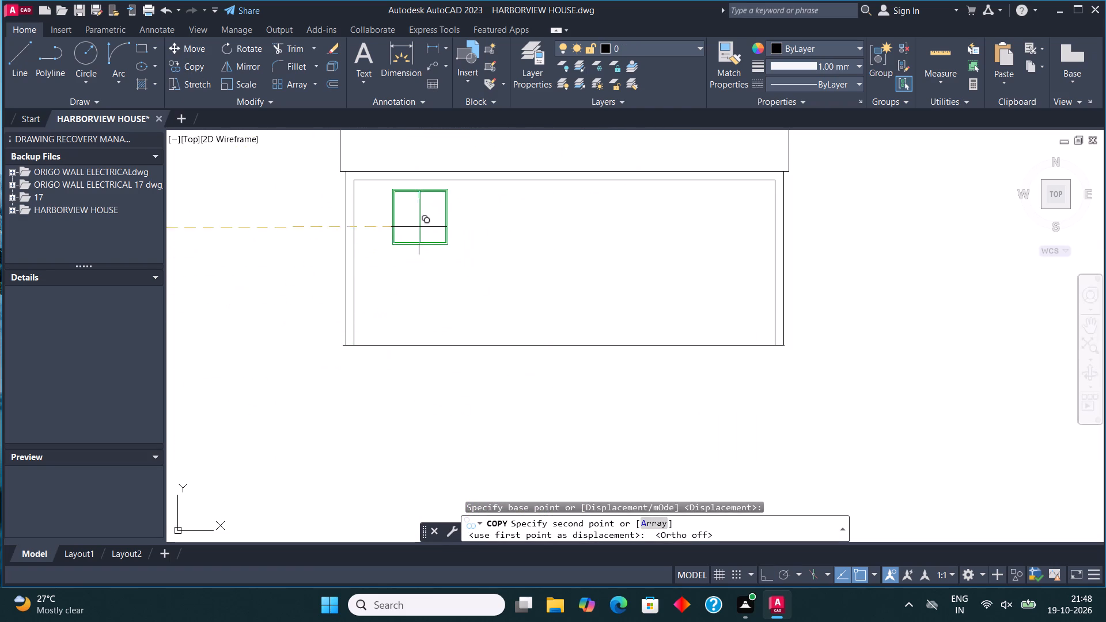
pyautogui.scroll(1, 415, 222)
pyautogui.click(405, 227)
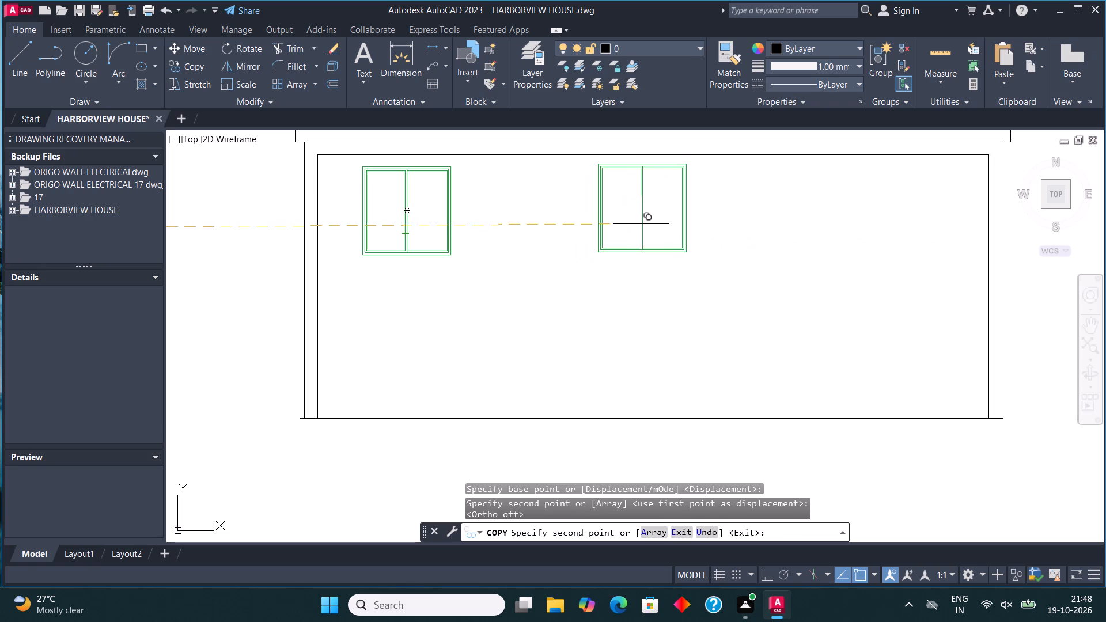
pyautogui.click(641, 224)
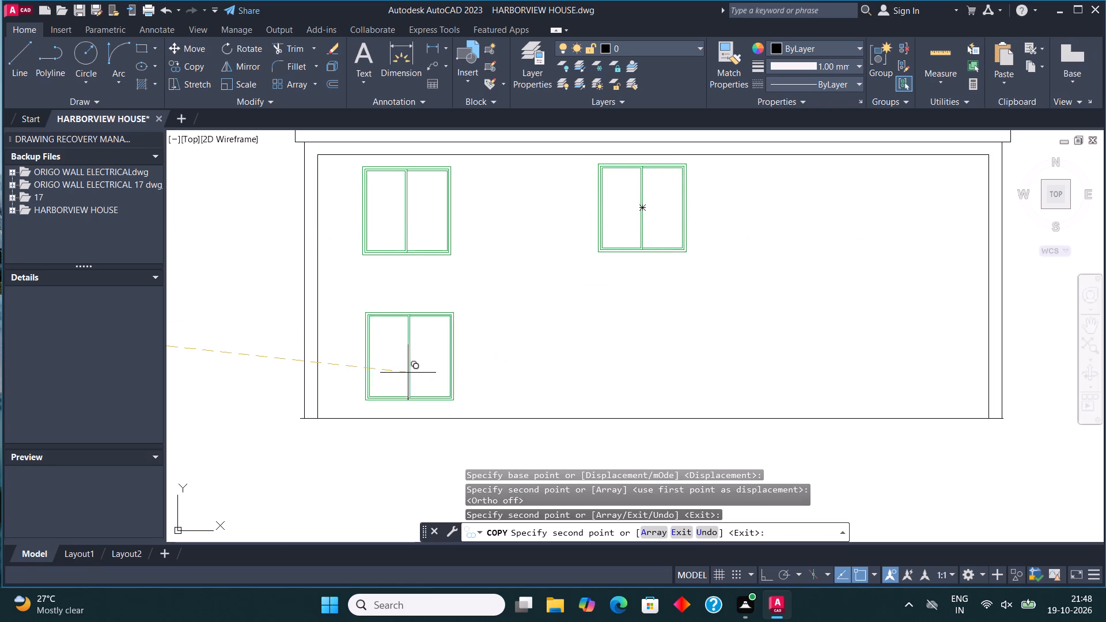
pyautogui.click(405, 373)
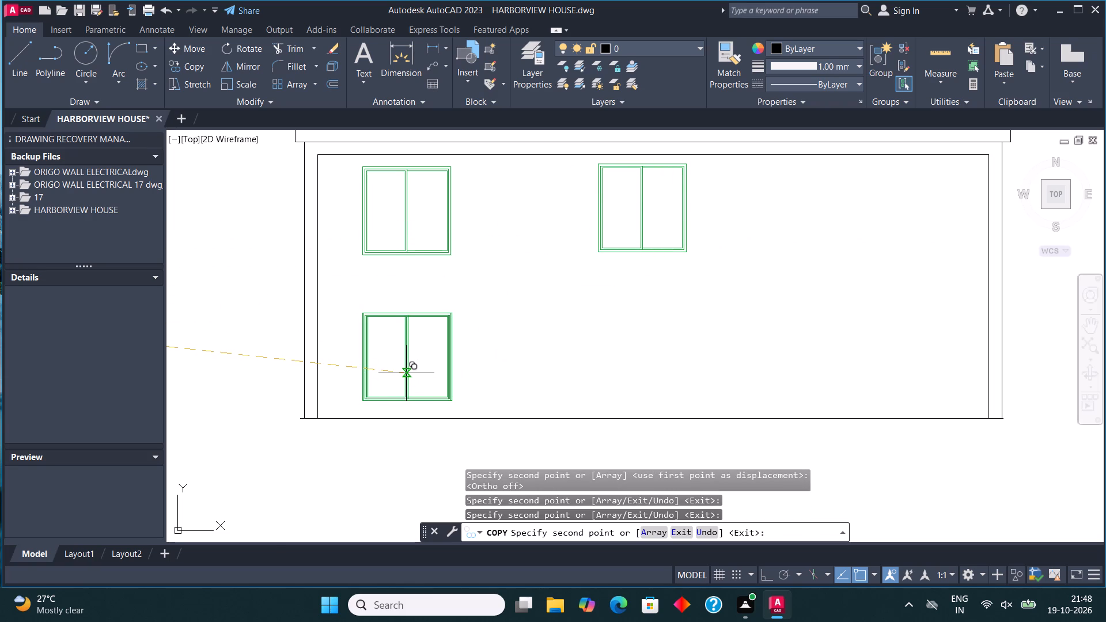
pyautogui.press('Escape')
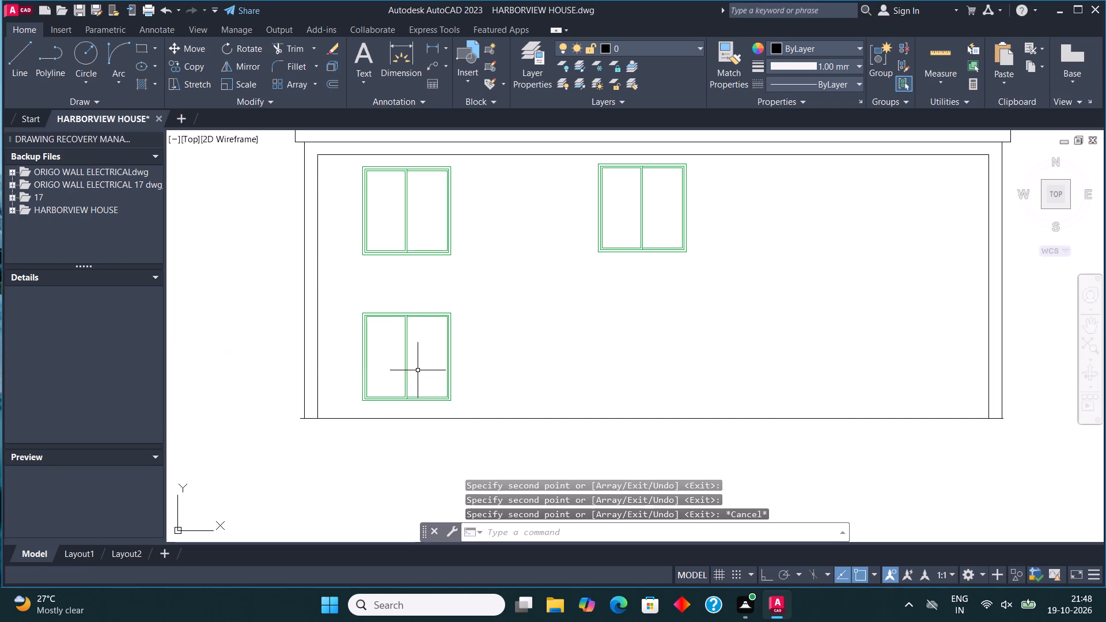
# Draw a narrow upright rectangle just right of the upper-middle window, about as tall as that window.
pyautogui.scroll(-2, 426, 379)
pyautogui.scroll(1, 685, 319)
pyautogui.scroll(2, 561, 310)
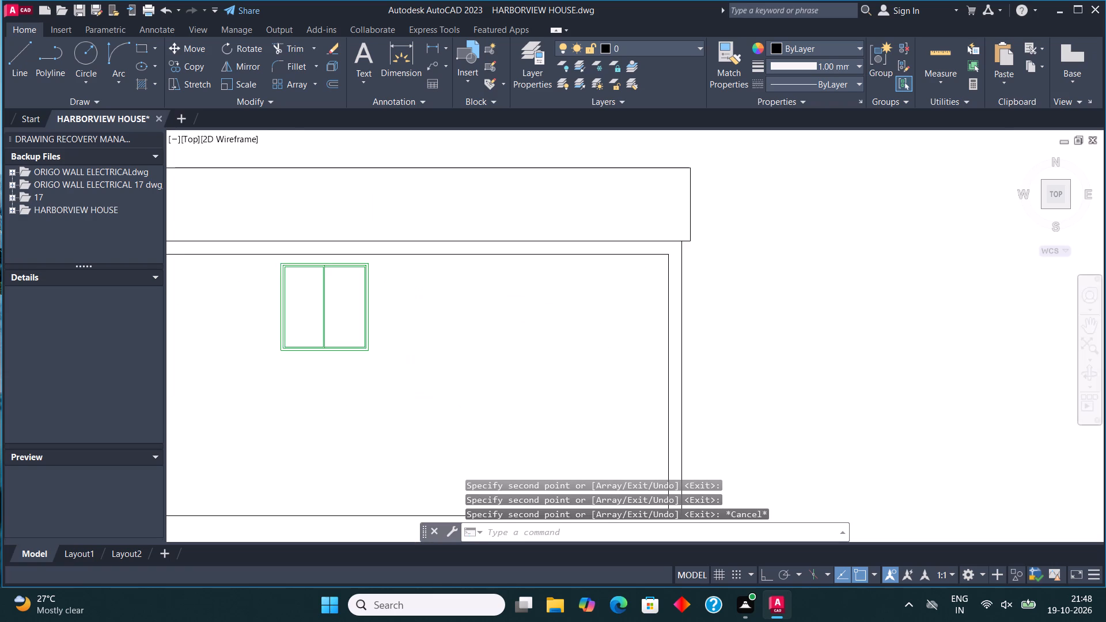
pyautogui.scroll(-1, 562, 316)
pyautogui.moveTo(471, 302); pyautogui.dragTo(500, 320, button='middle')
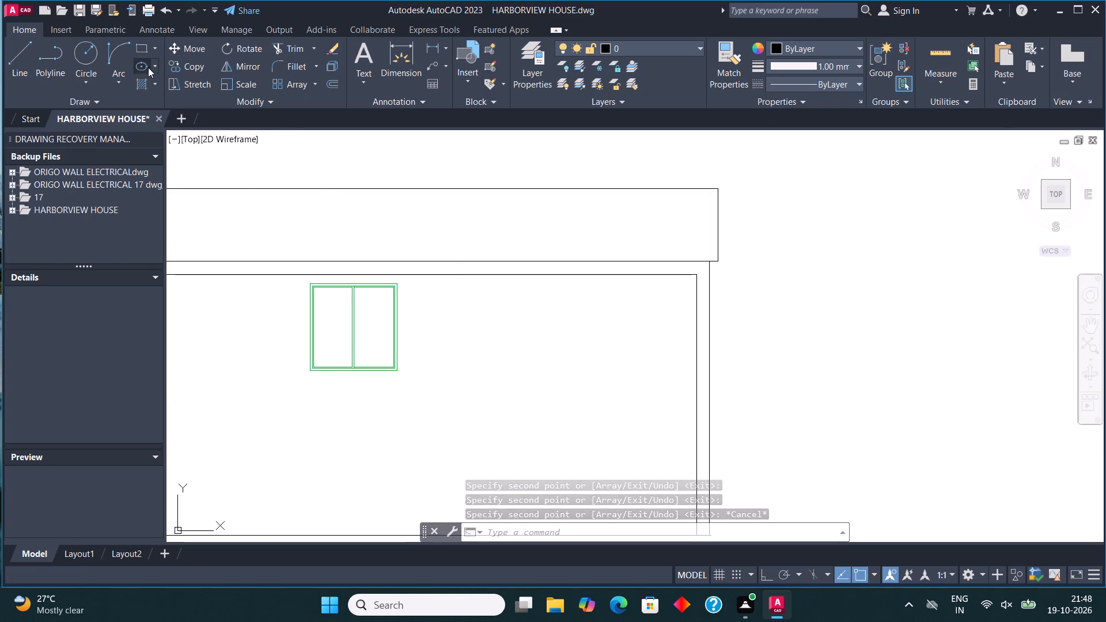
pyautogui.click(139, 48)
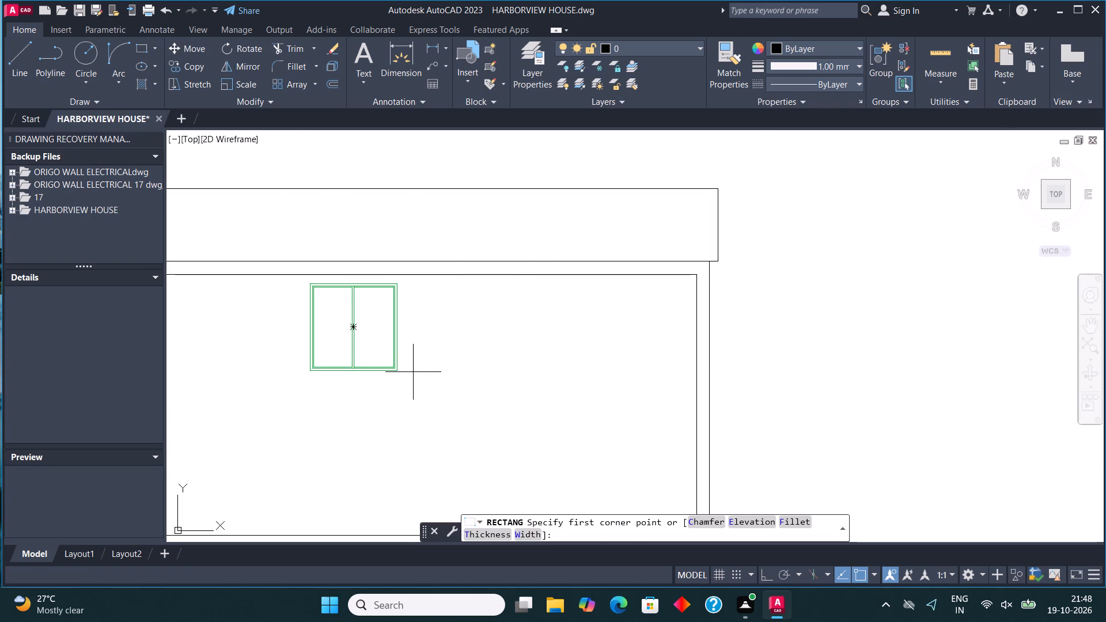
pyautogui.click(408, 372)
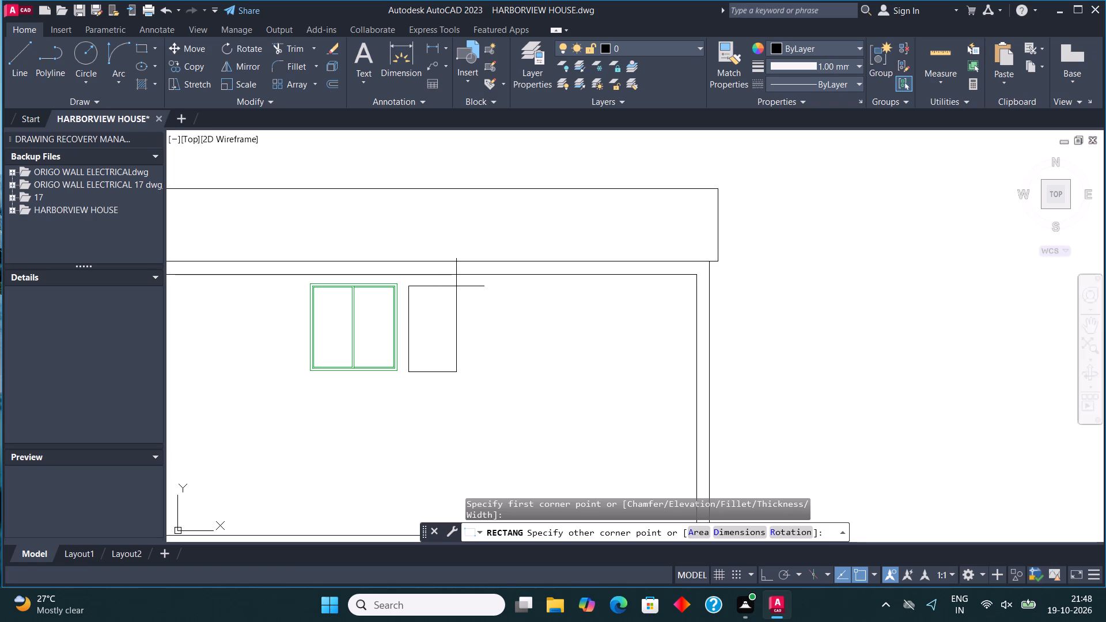
pyautogui.click(456, 286)
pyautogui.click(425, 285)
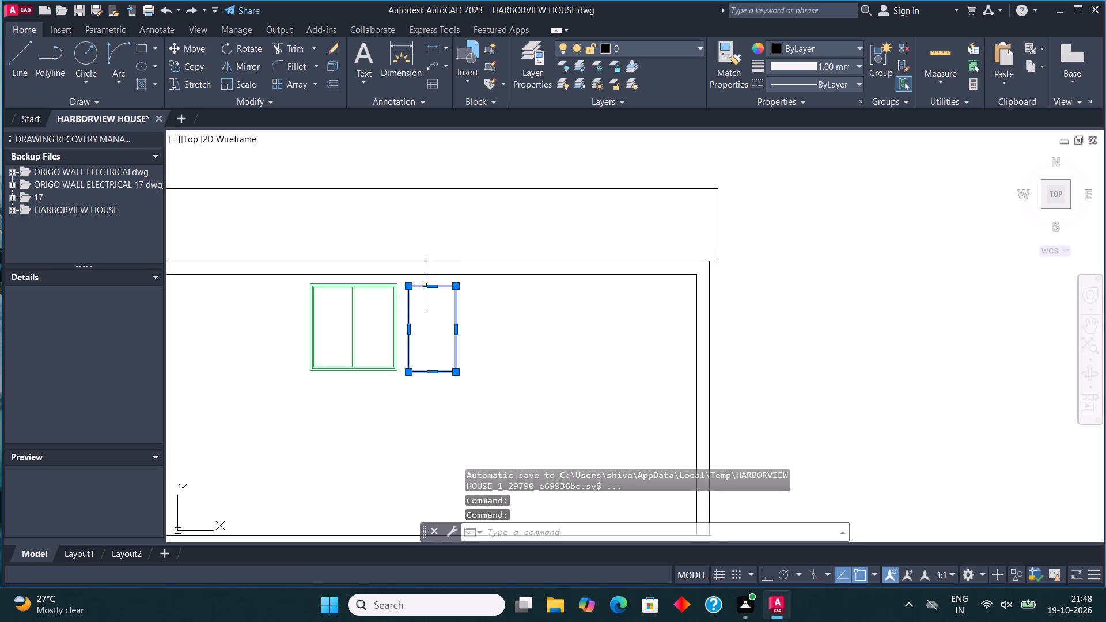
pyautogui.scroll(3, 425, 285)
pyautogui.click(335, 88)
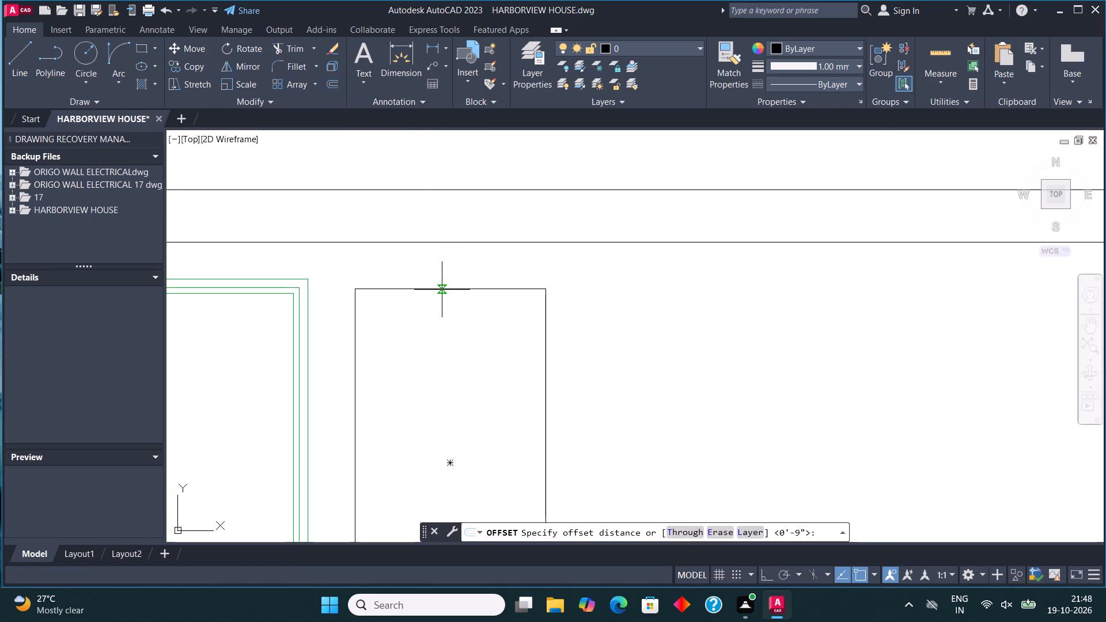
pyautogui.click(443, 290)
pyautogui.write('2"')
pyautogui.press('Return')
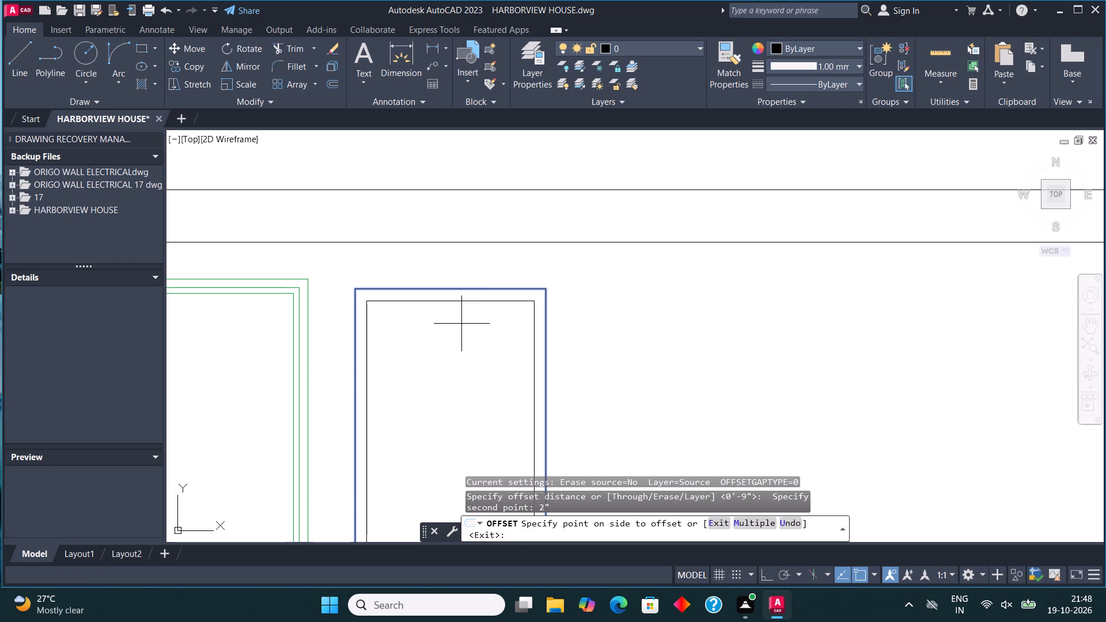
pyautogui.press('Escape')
# Offset the new rectangle 1" outward and 1" inward to form the window frame.
pyautogui.click(475, 291)
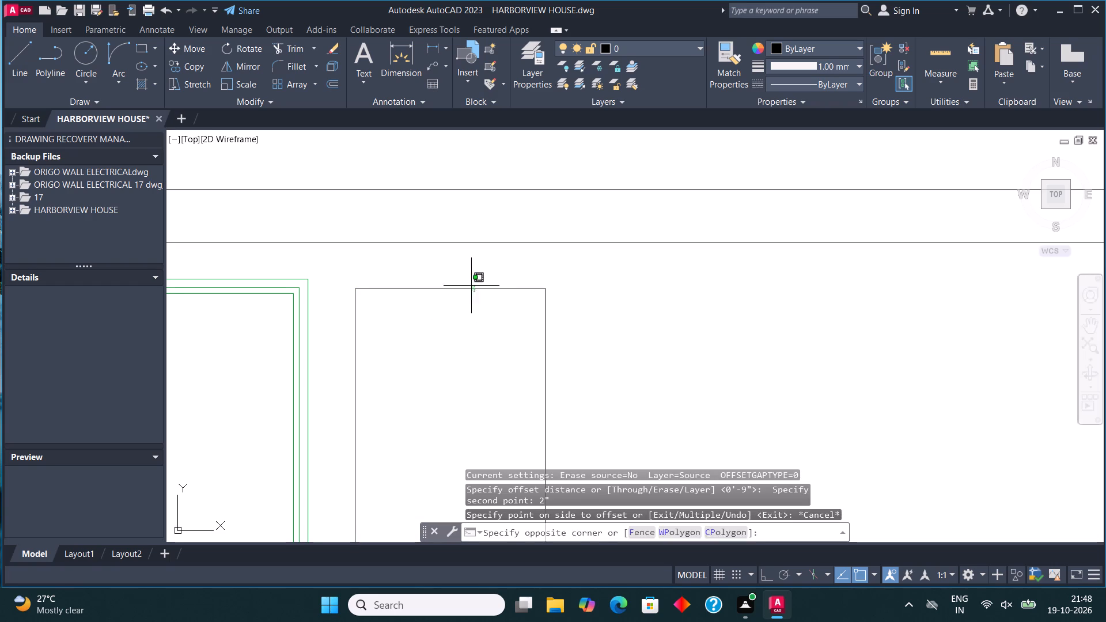
pyautogui.click(465, 277)
pyautogui.click(331, 88)
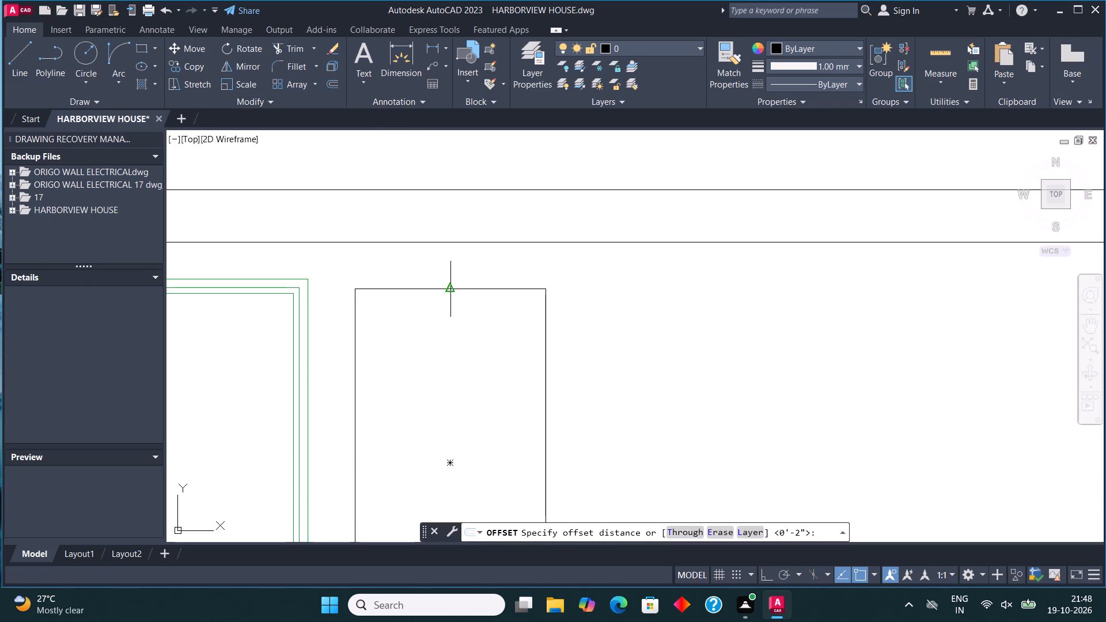
pyautogui.click(447, 286)
pyautogui.write('1"')
pyautogui.press('Return')
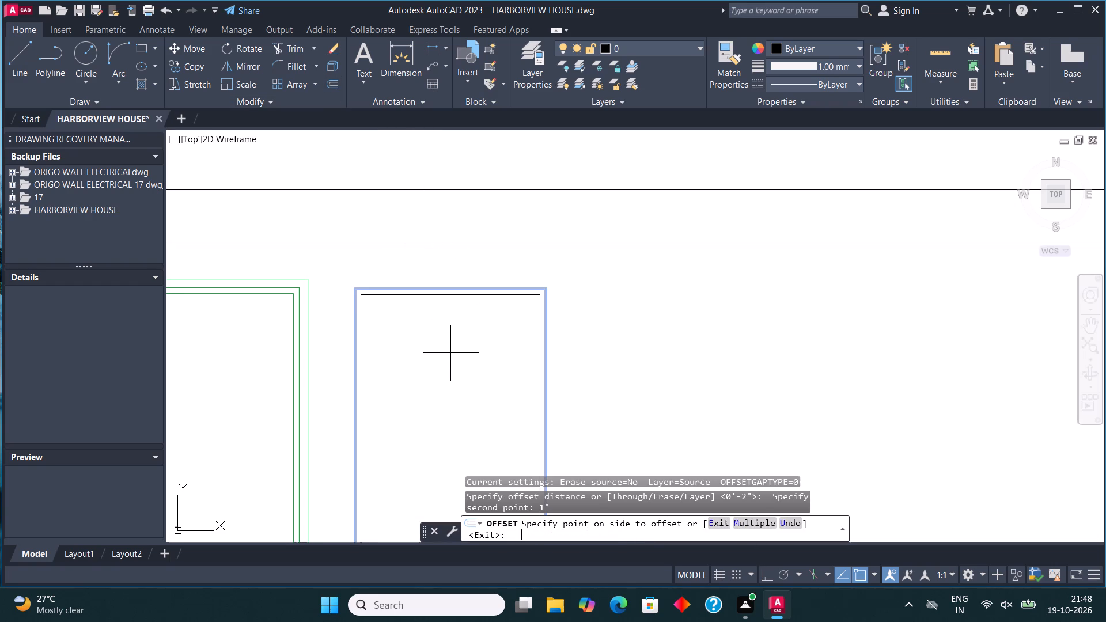
pyautogui.click(362, 346)
pyautogui.moveTo(423, 286); pyautogui.dragTo(423, 294)
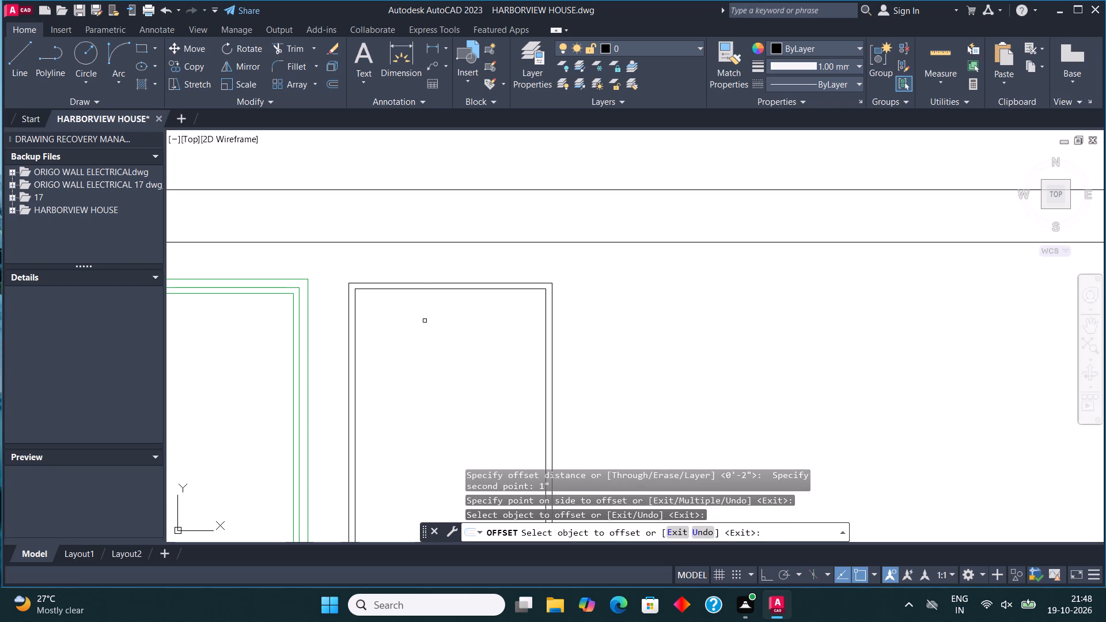
pyautogui.click(441, 290)
pyautogui.click(434, 326)
# Draw a horizontal line across the middle of the innermost rectangle and a vertical line from its midpoint up to the top edge.
pyautogui.scroll(-3, 426, 302)
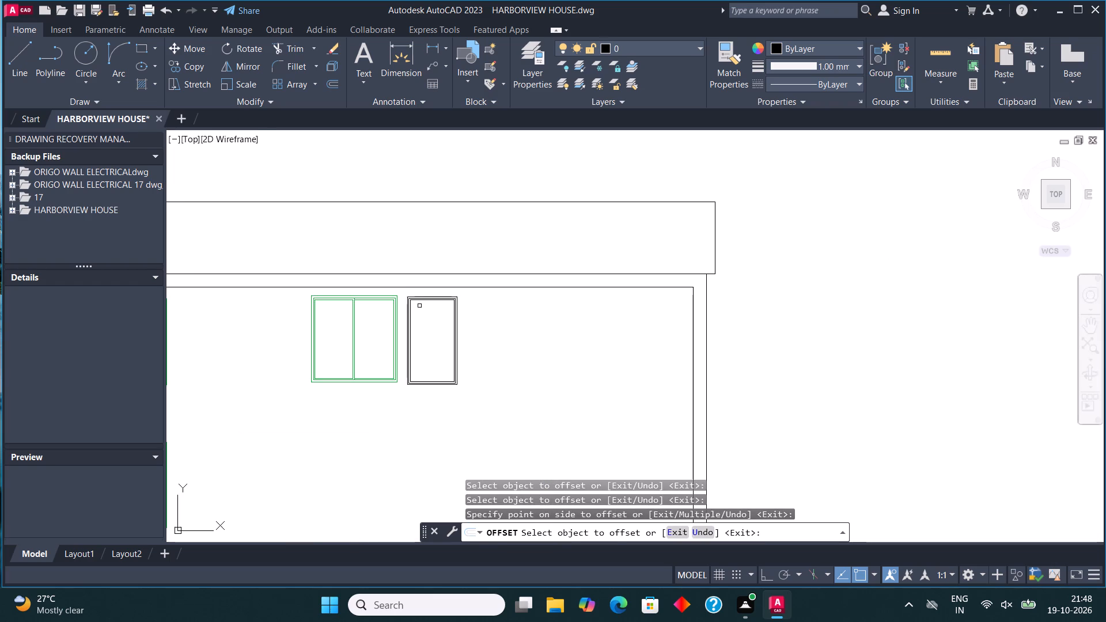
pyautogui.scroll(1, 159, 179)
pyautogui.click(17, 59)
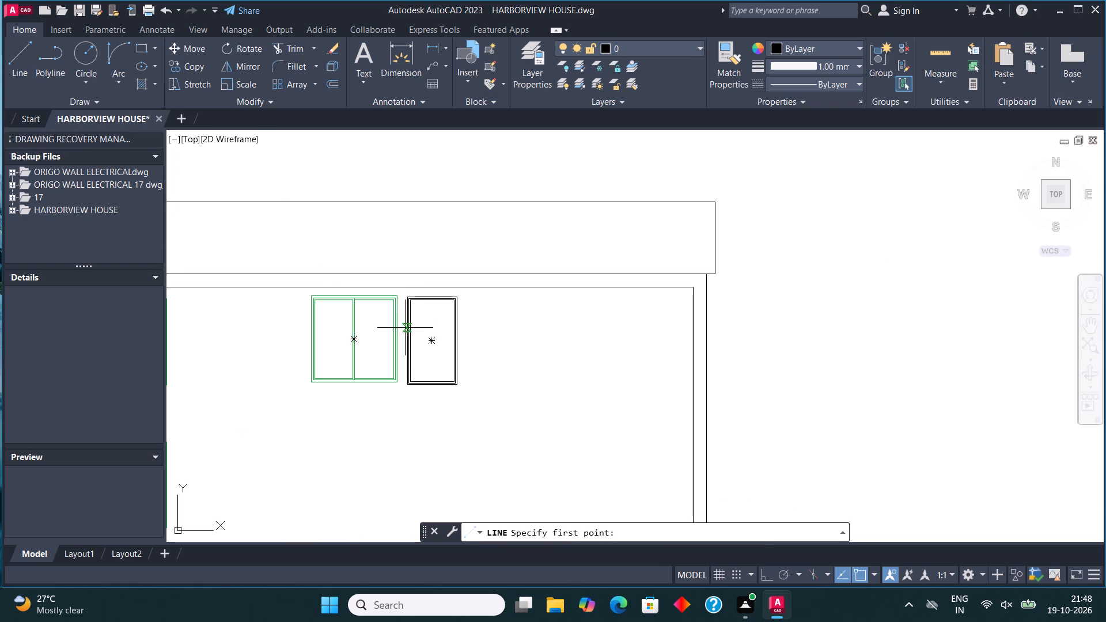
pyautogui.scroll(2, 407, 336)
pyautogui.click(416, 348)
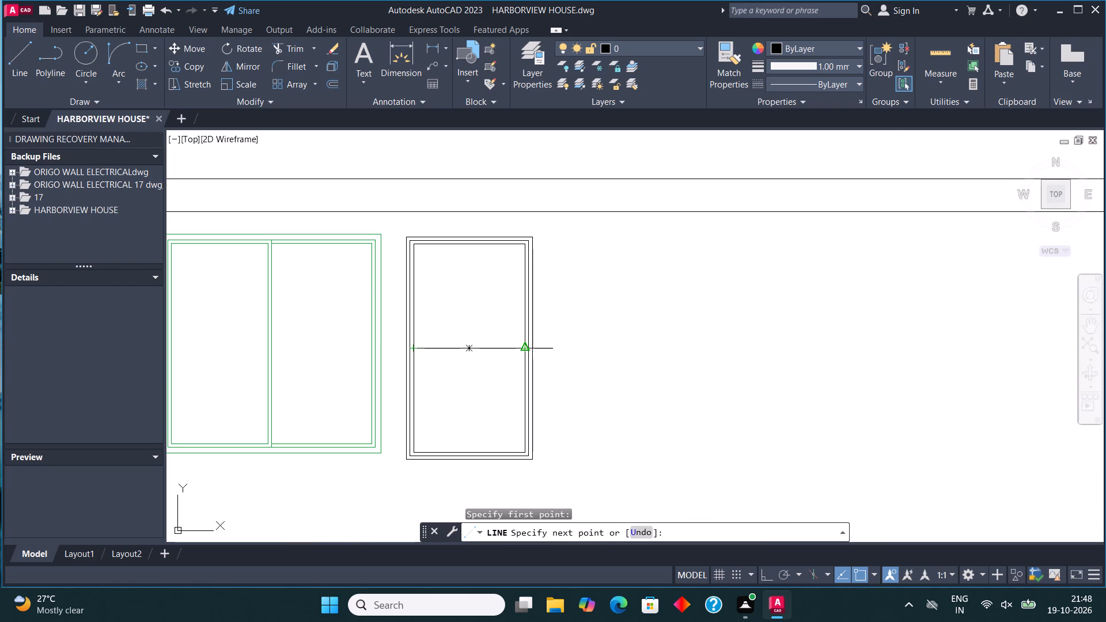
pyautogui.click(526, 348)
pyautogui.click(24, 72)
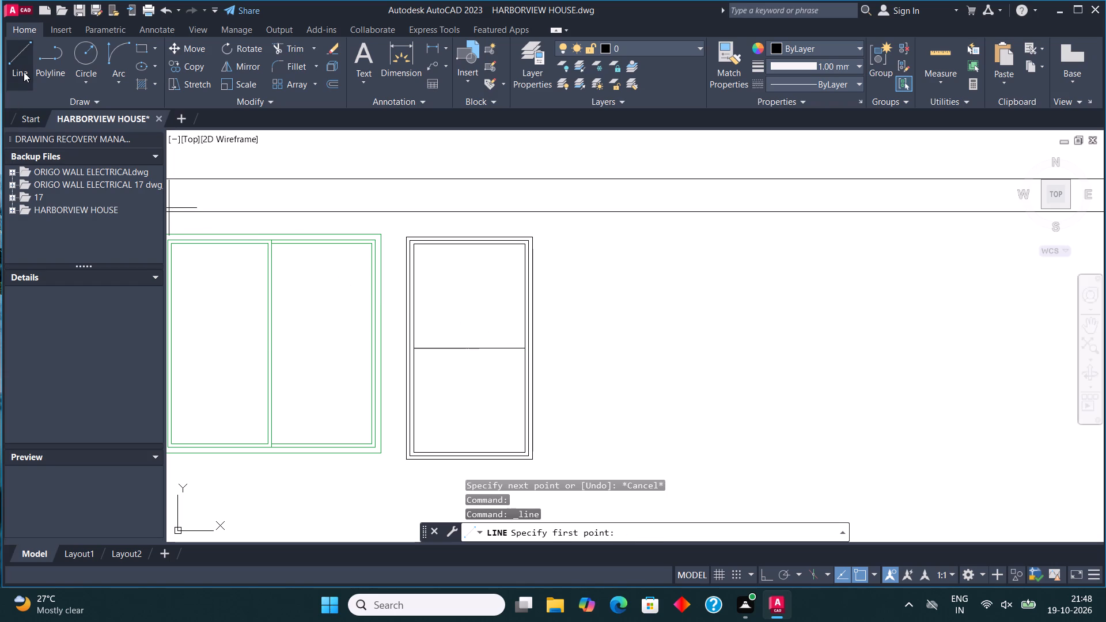
pyautogui.click(469, 347)
pyautogui.click(469, 248)
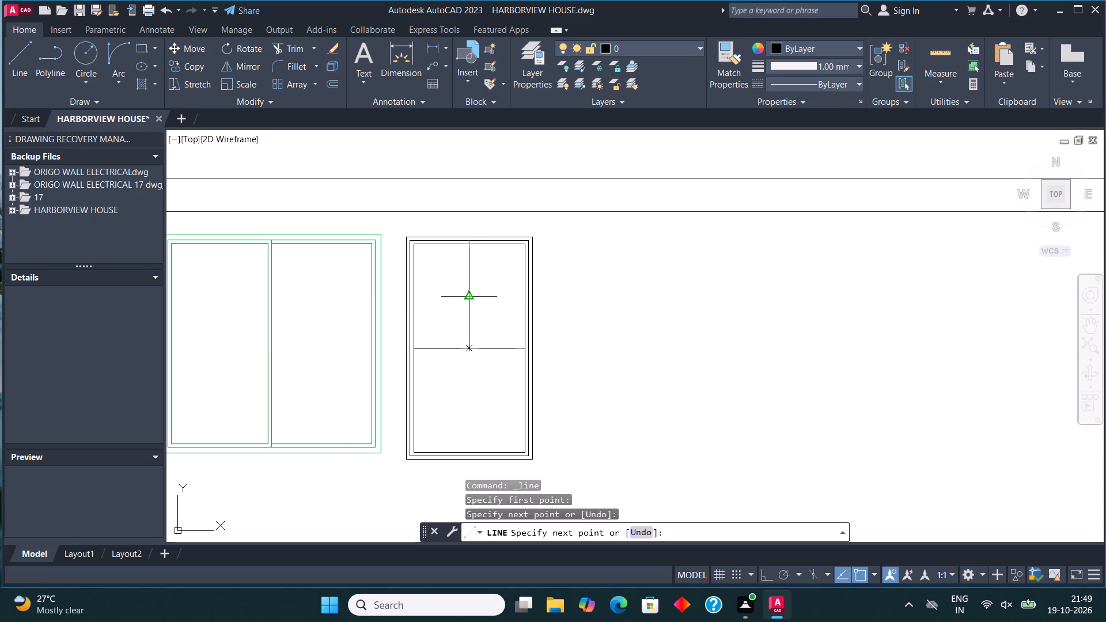
pyautogui.press('Escape')
pyautogui.scroll(-3, 583, 361)
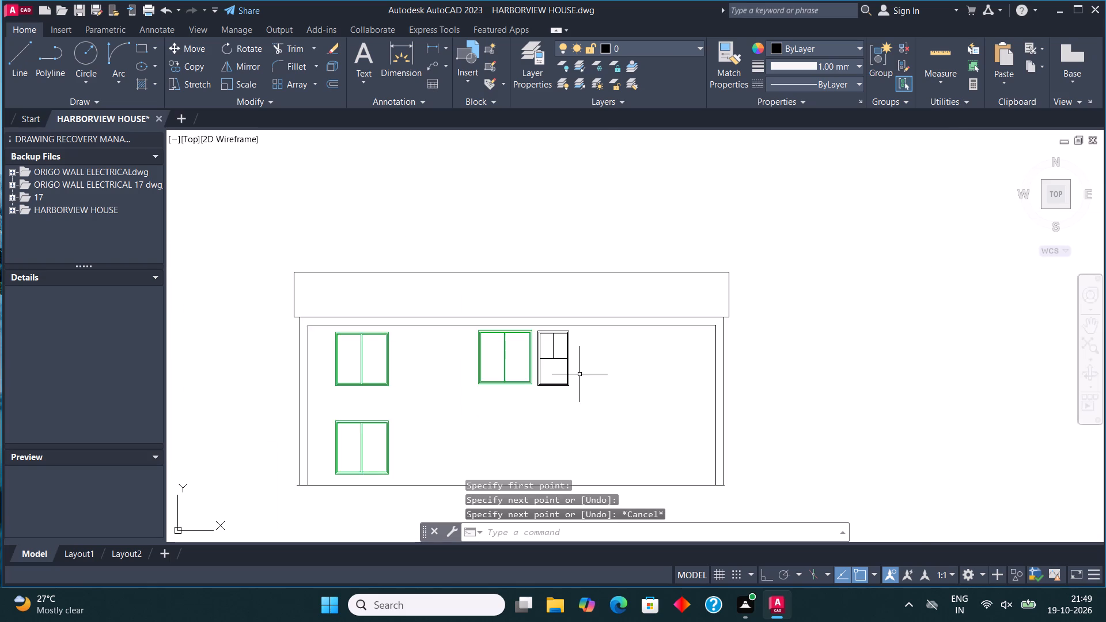
# Move the narrow three-pane window from beside the upper-middle window to the new wall's upper right.
pyautogui.scroll(2, 579, 376)
pyautogui.click(565, 404)
pyautogui.click(494, 258)
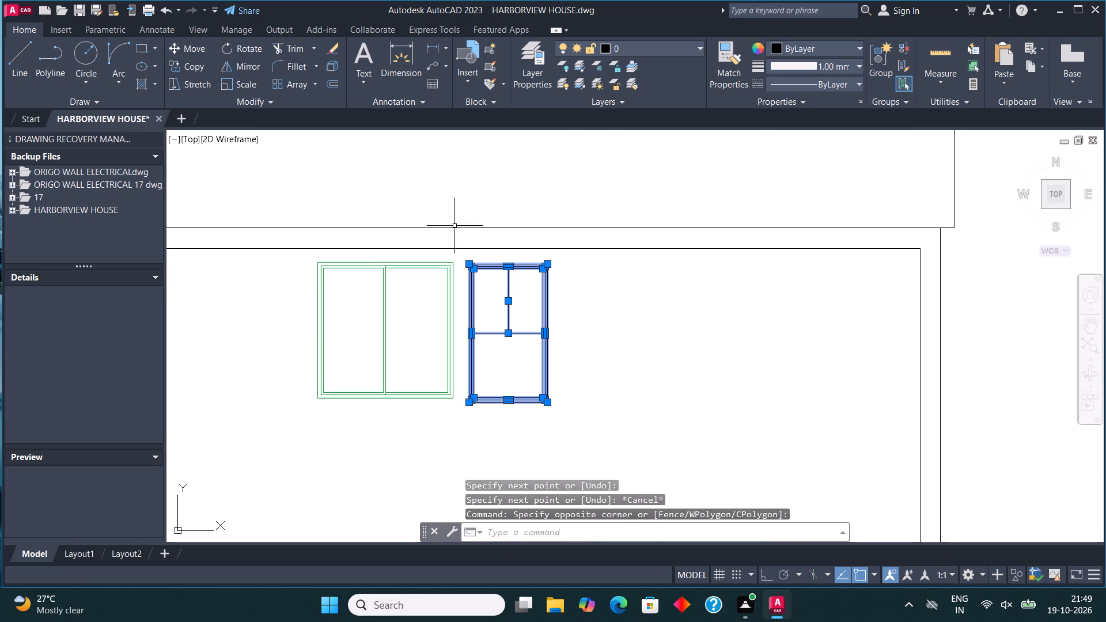
pyautogui.click(198, 49)
pyautogui.click(510, 323)
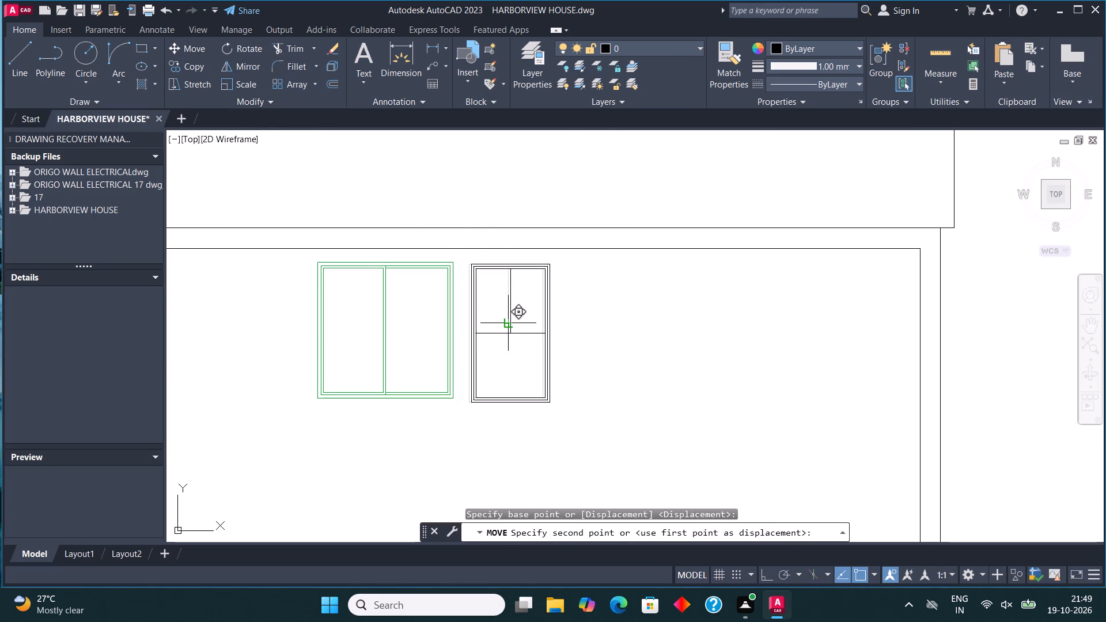
pyautogui.scroll(-1, 512, 320)
pyautogui.scroll(1, 639, 325)
pyautogui.scroll(-1, 639, 325)
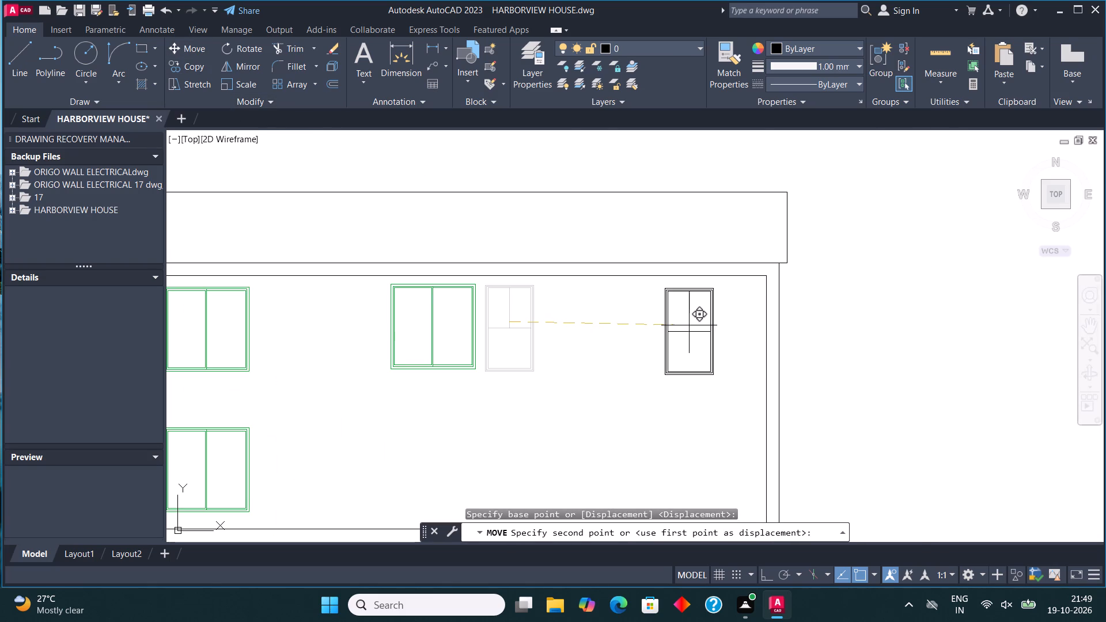
pyautogui.click(675, 321)
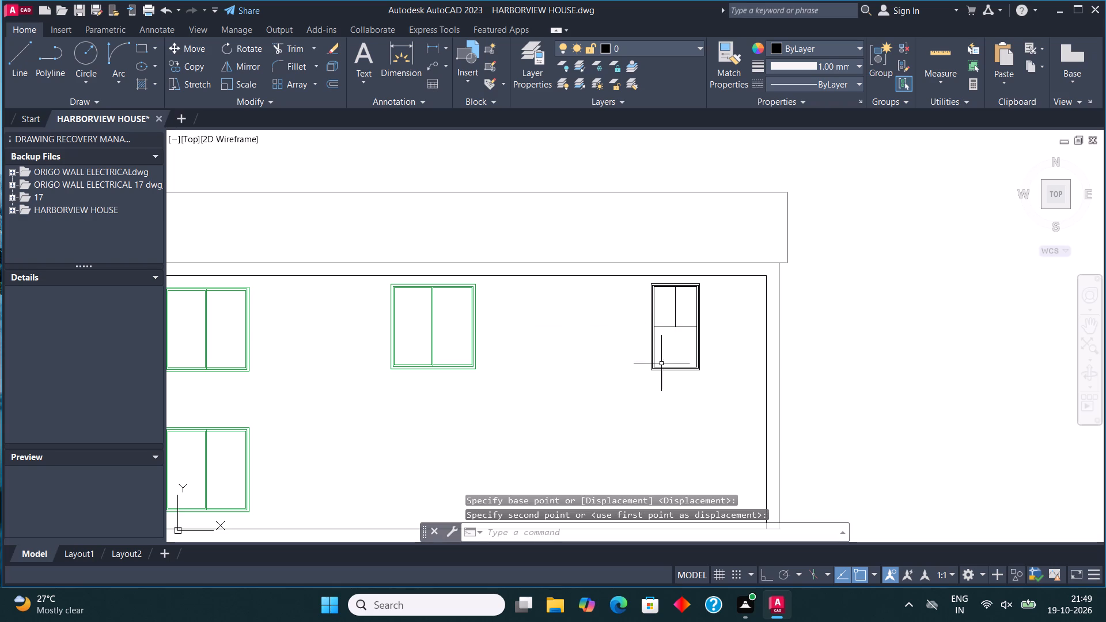
# Draw a wide rectangle between the upper-middle and upper-right windows, about as tall as the upper-middle window.
pyautogui.scroll(-3, 646, 299)
pyautogui.scroll(2, 577, 328)
pyautogui.scroll(1, 633, 377)
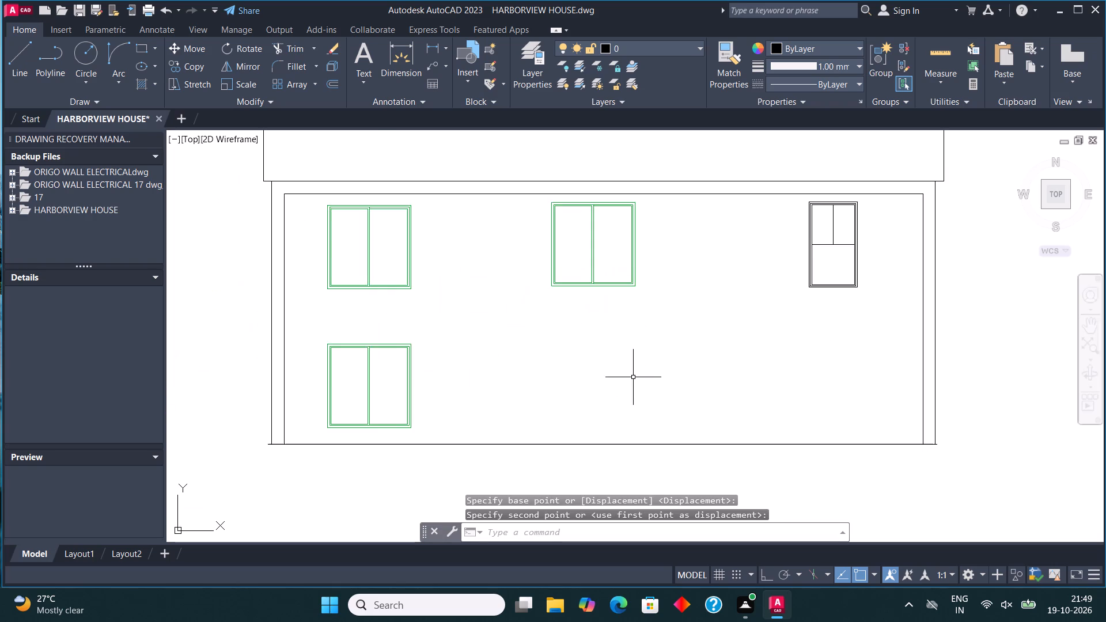
pyautogui.moveTo(628, 377); pyautogui.dragTo(571, 458, button='middle')
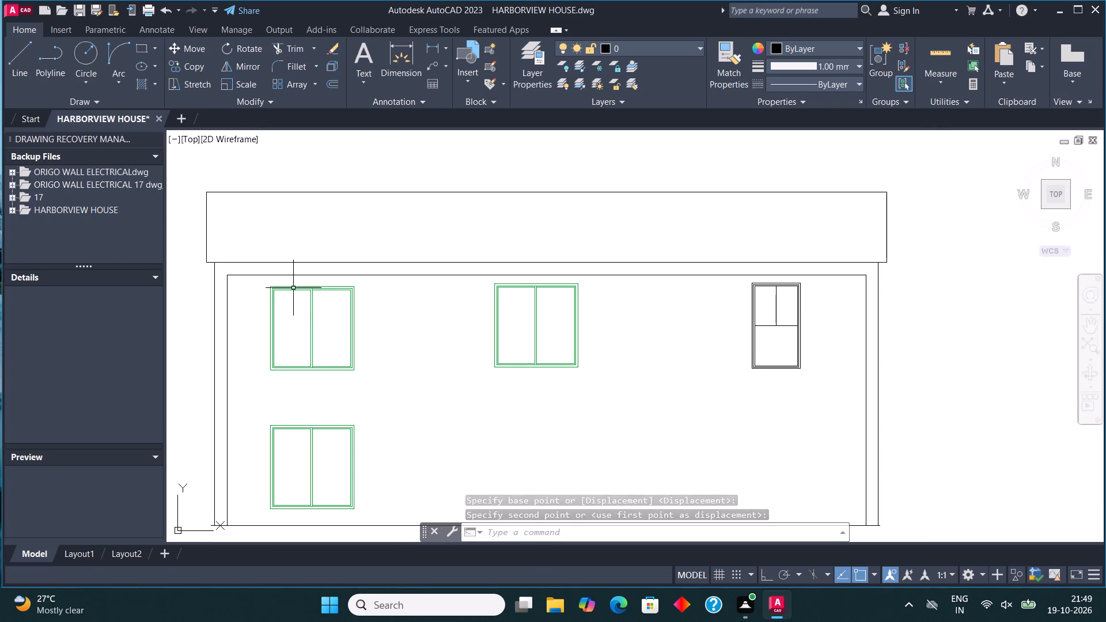
pyautogui.click(139, 45)
pyautogui.scroll(2, 612, 305)
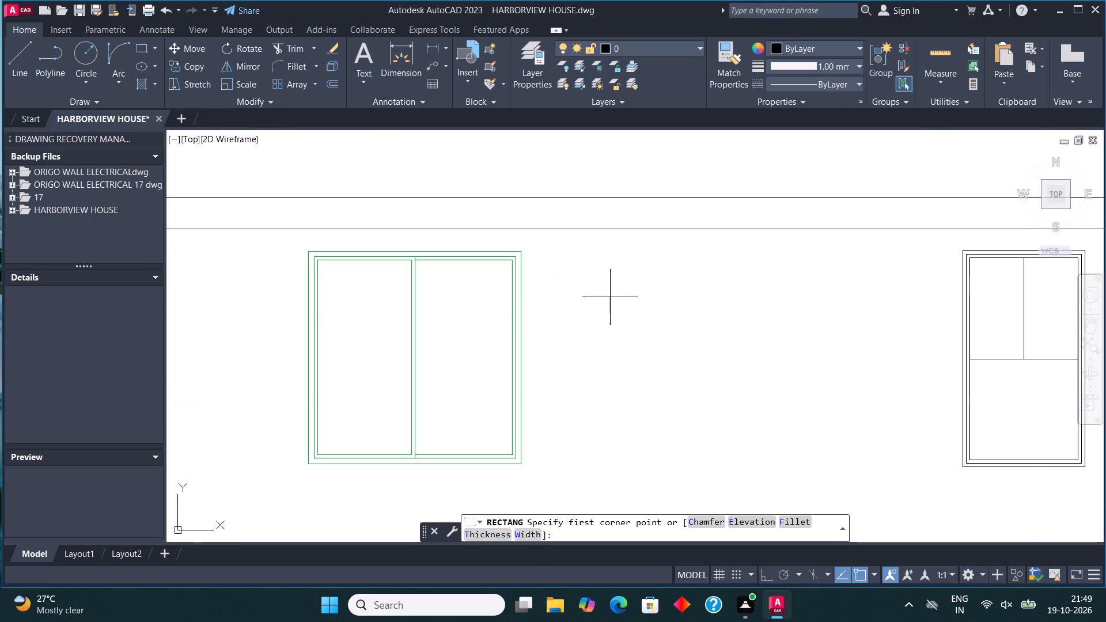
pyautogui.click(598, 253)
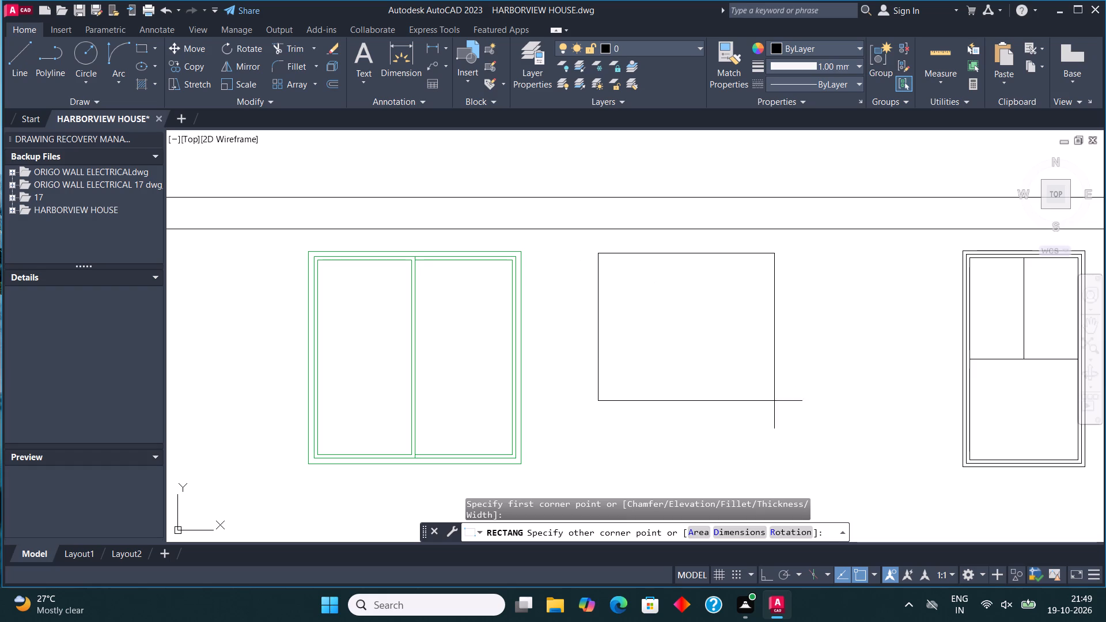
pyautogui.click(852, 465)
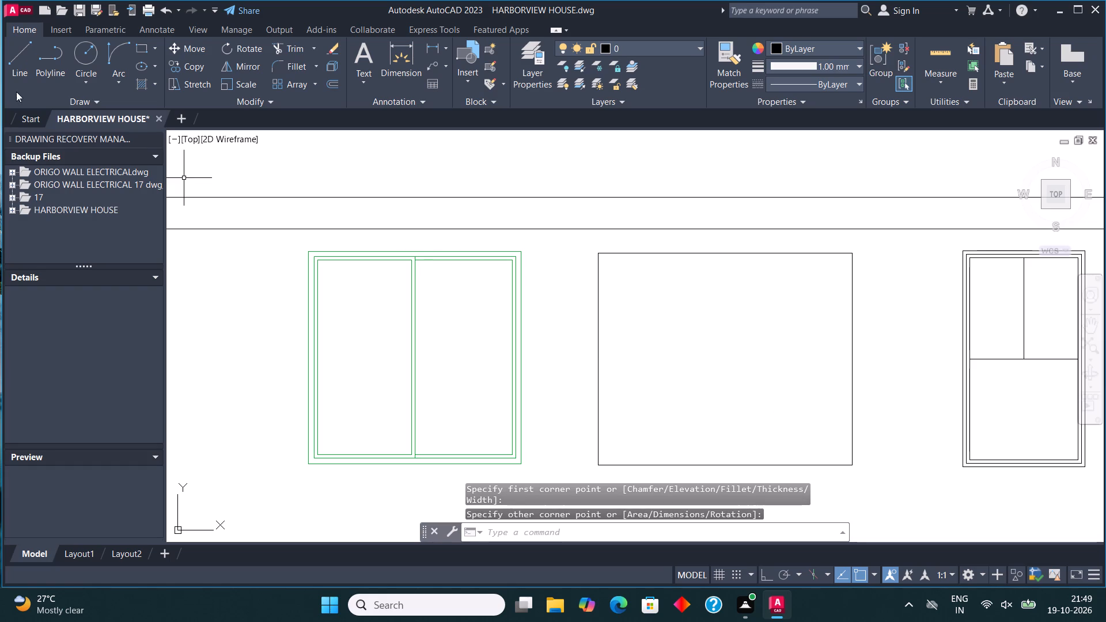
# Draw a vertical line down the middle of the new rectangle, from top-edge midpoint to bottom-edge midpoint.
pyautogui.scroll(-2, 380, 315)
pyautogui.scroll(1, 569, 359)
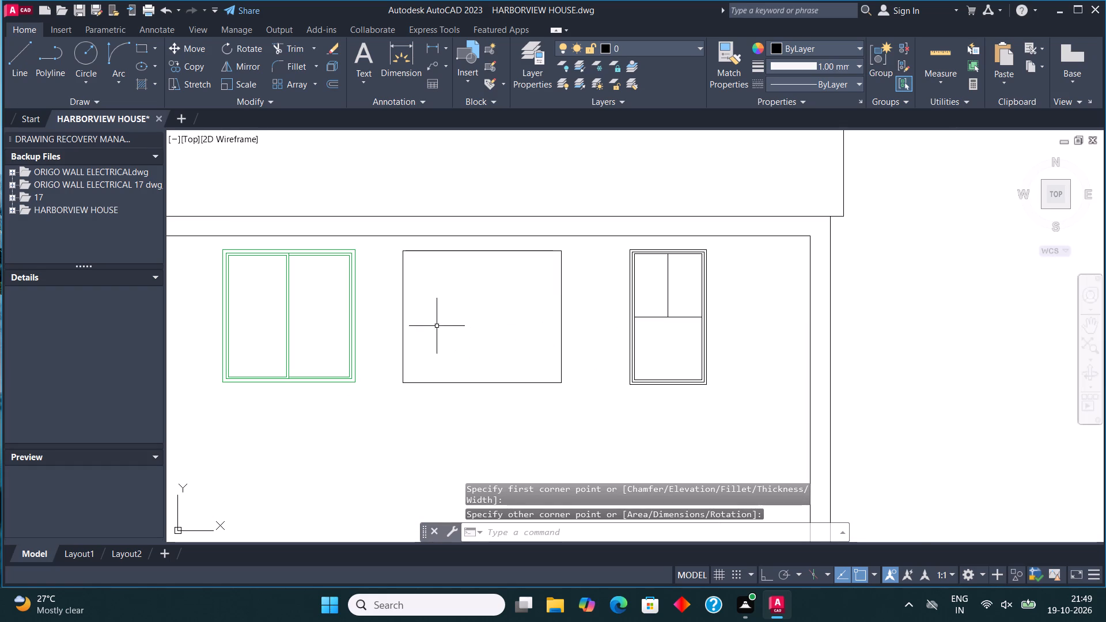
pyautogui.scroll(1, 437, 325)
pyautogui.click(17, 69)
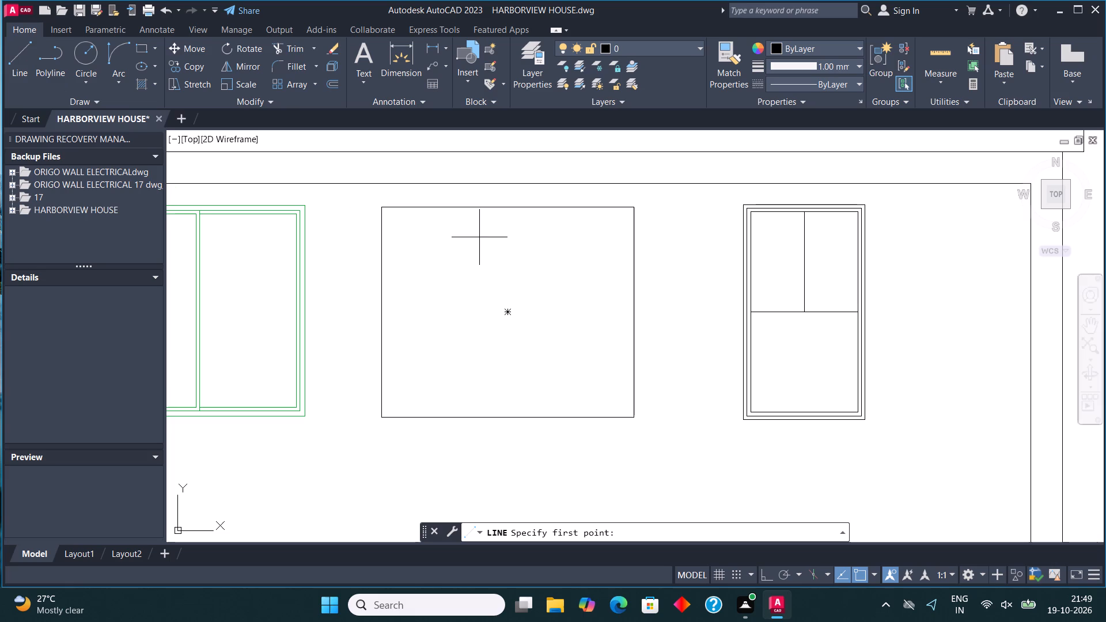
pyautogui.click(510, 209)
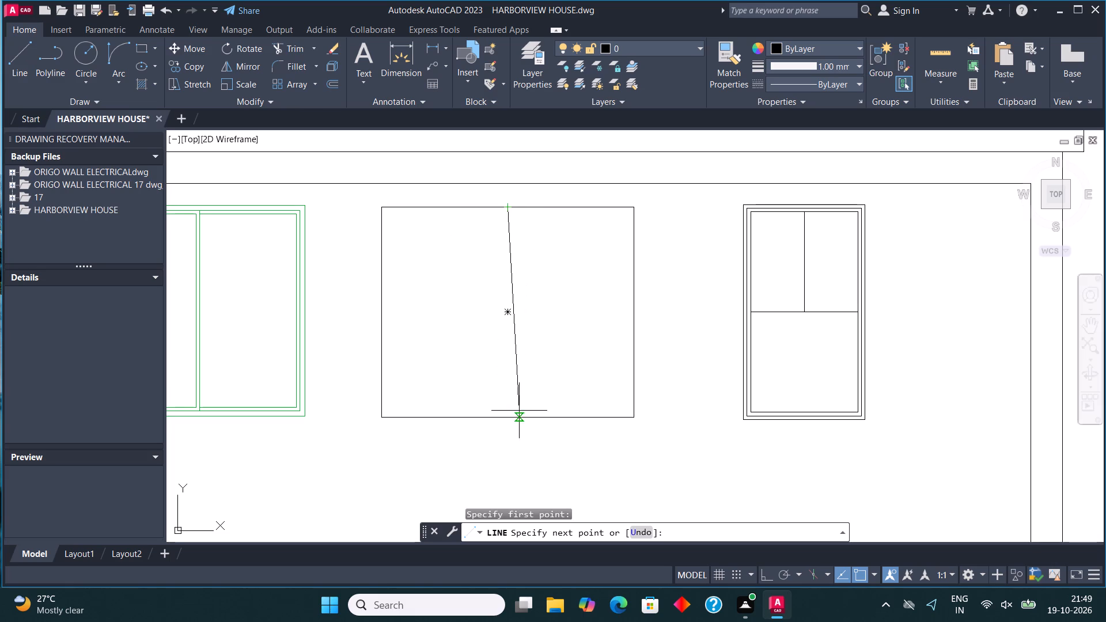
pyautogui.click(506, 416)
pyautogui.press('Escape')
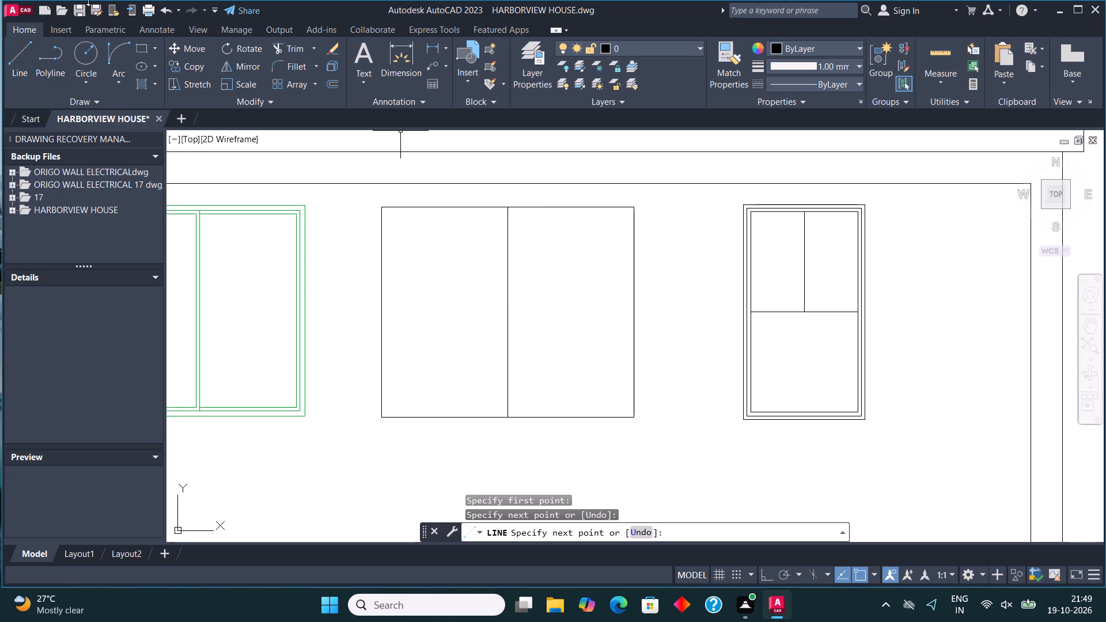
# Offset the new rectangle 1" inward, and offset that copy another 1" inward, to form the window frame.
pyautogui.click(384, 309)
pyautogui.click(377, 295)
pyautogui.click(328, 83)
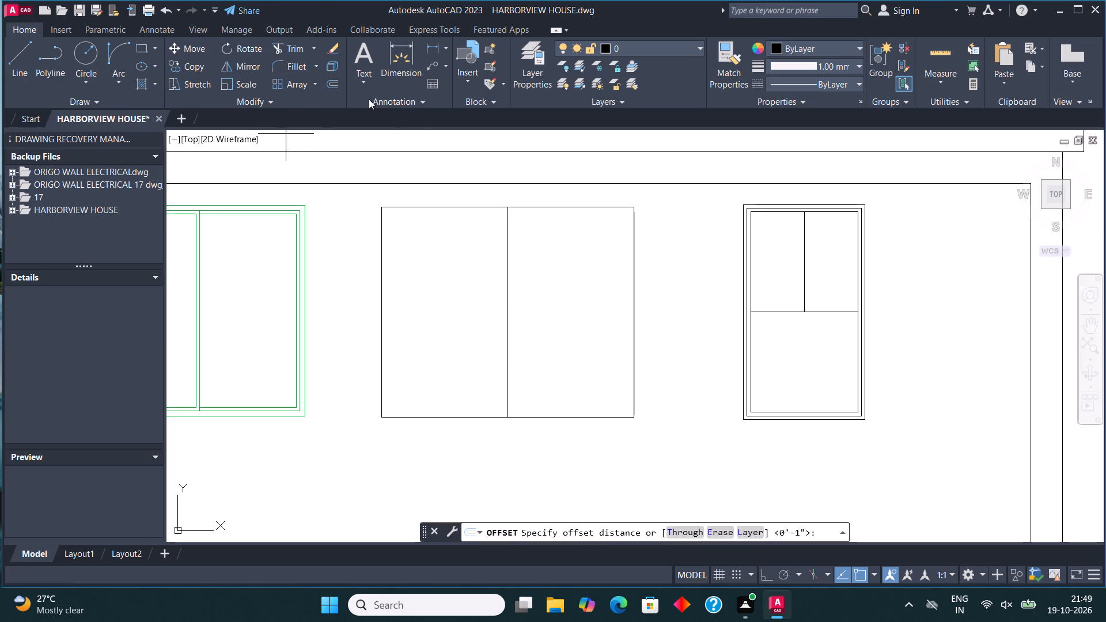
pyautogui.click(450, 207)
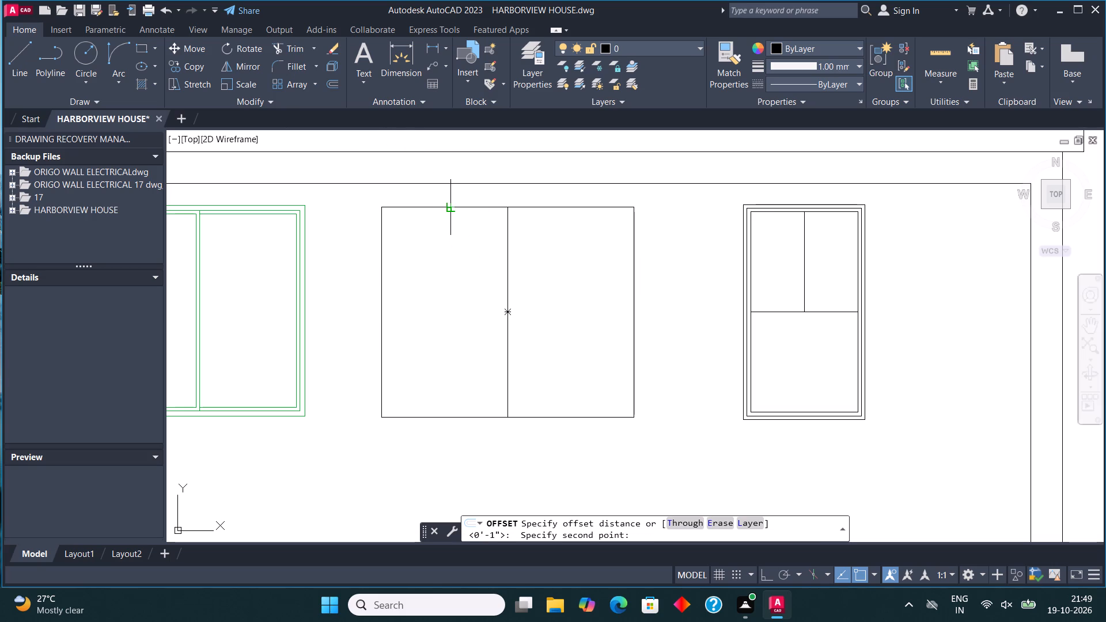
pyautogui.press('1')
pyautogui.hotkey('shift', '"')
pyautogui.press('Return')
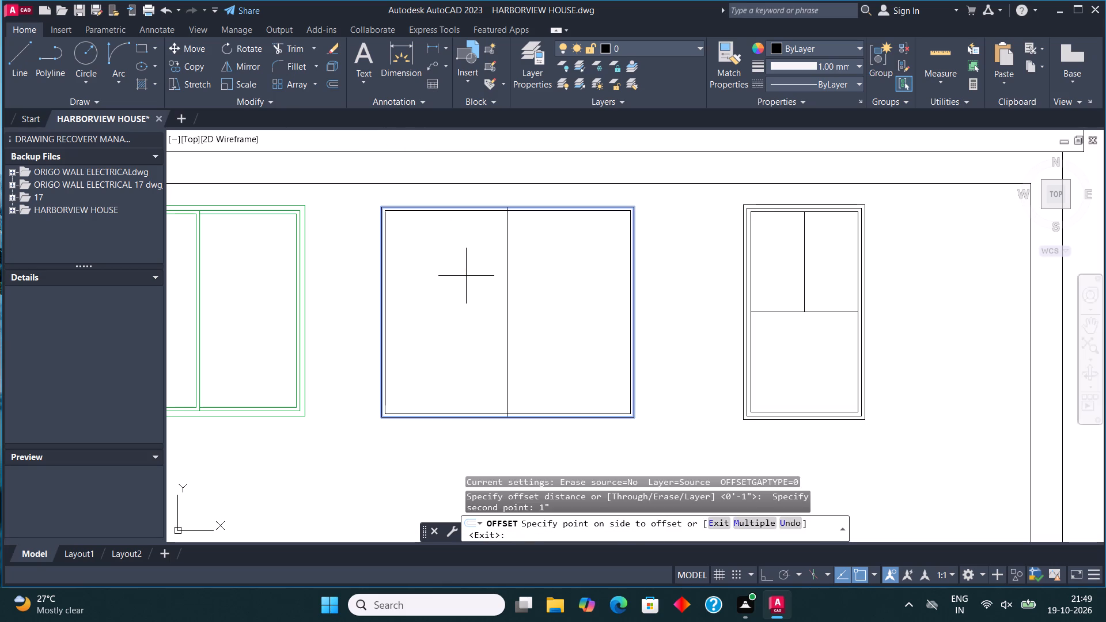
pyautogui.click(429, 349)
pyautogui.click(446, 210)
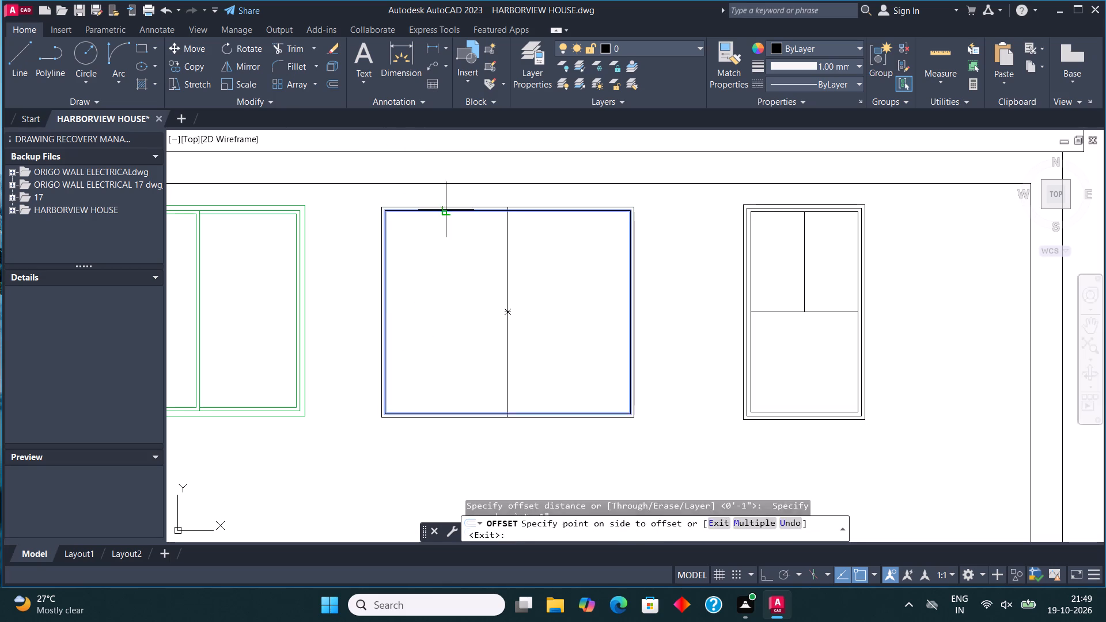
pyautogui.click(451, 237)
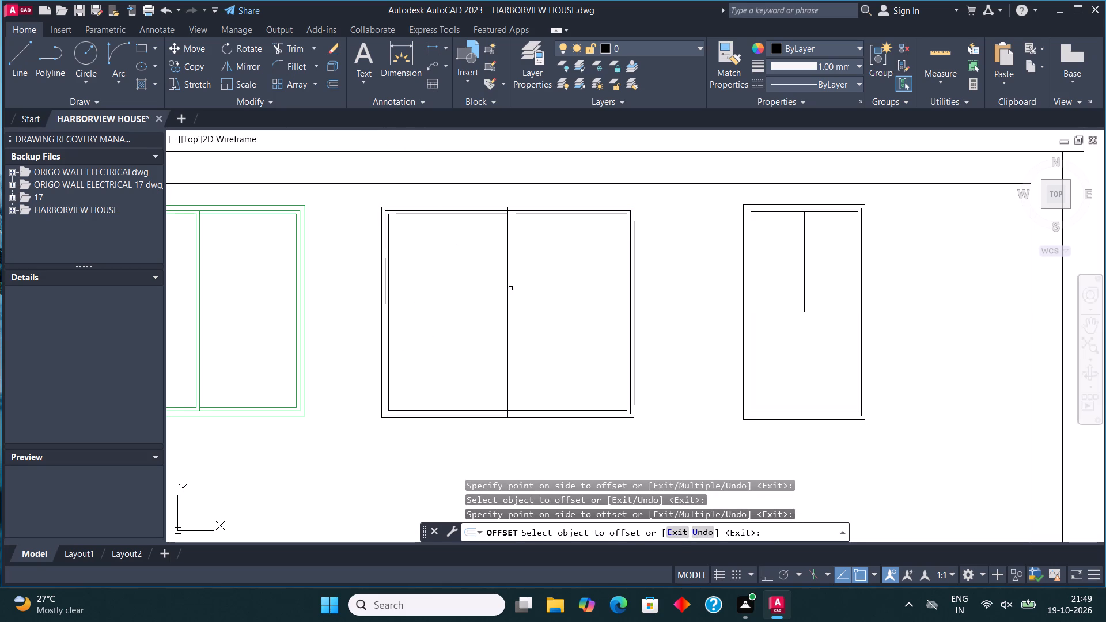
# Offset the rectangle's vertical centre line 1" to both sides to form the mullion.
pyautogui.click(509, 285)
pyautogui.click(488, 274)
pyautogui.moveTo(507, 286); pyautogui.dragTo(518, 291)
pyautogui.click(526, 298)
# Draw a horizontal line across the middle of the innermost rectangle, from side midpoint to side midpoint.
pyautogui.click(16, 68)
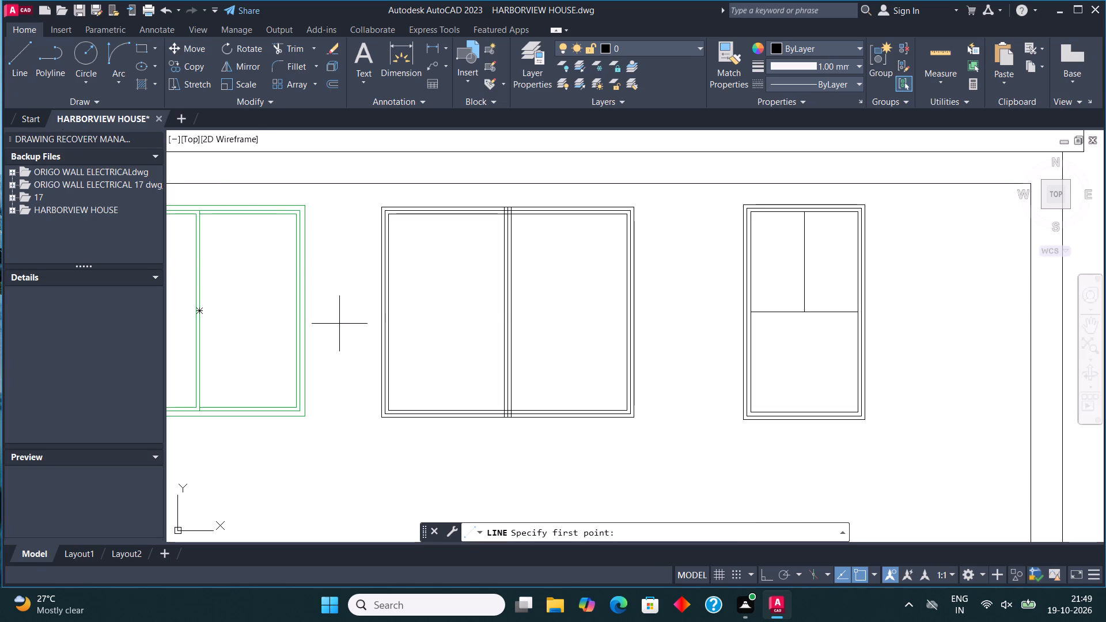
pyautogui.click(389, 310)
pyautogui.click(627, 313)
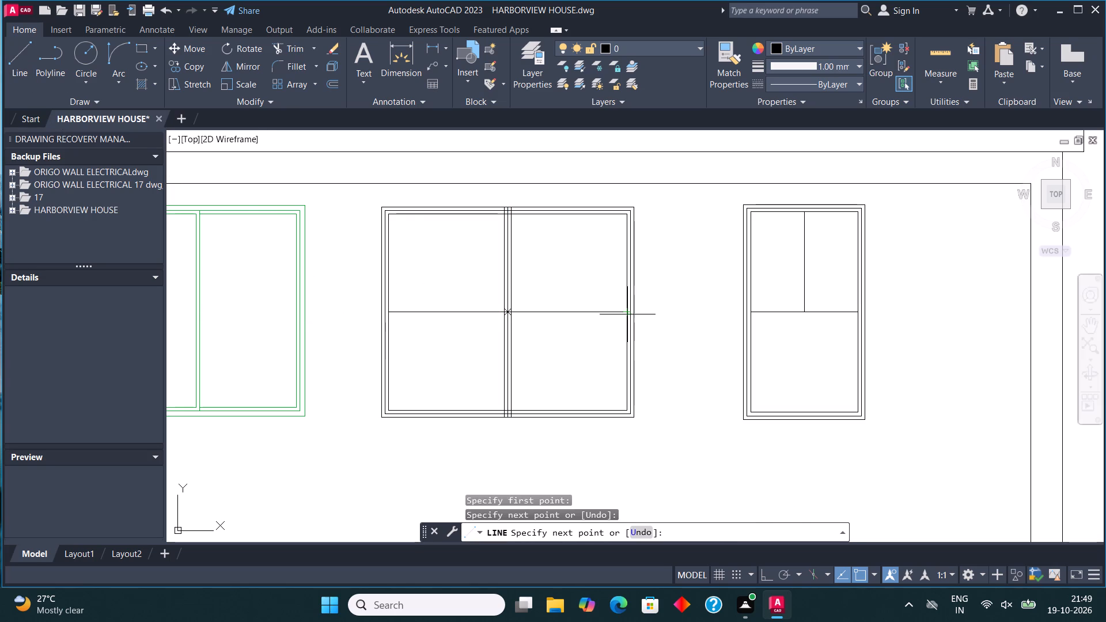
pyautogui.press('Escape')
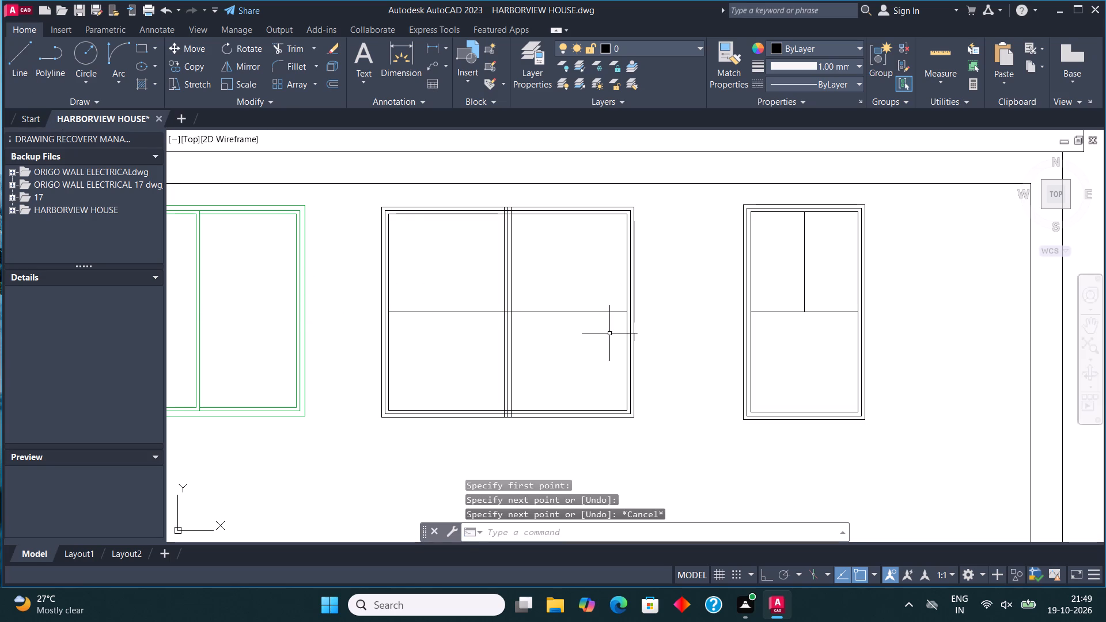
# Offset the window's horizontal middle line 1" upward.
pyautogui.click(490, 317)
pyautogui.click(479, 302)
pyautogui.click(329, 80)
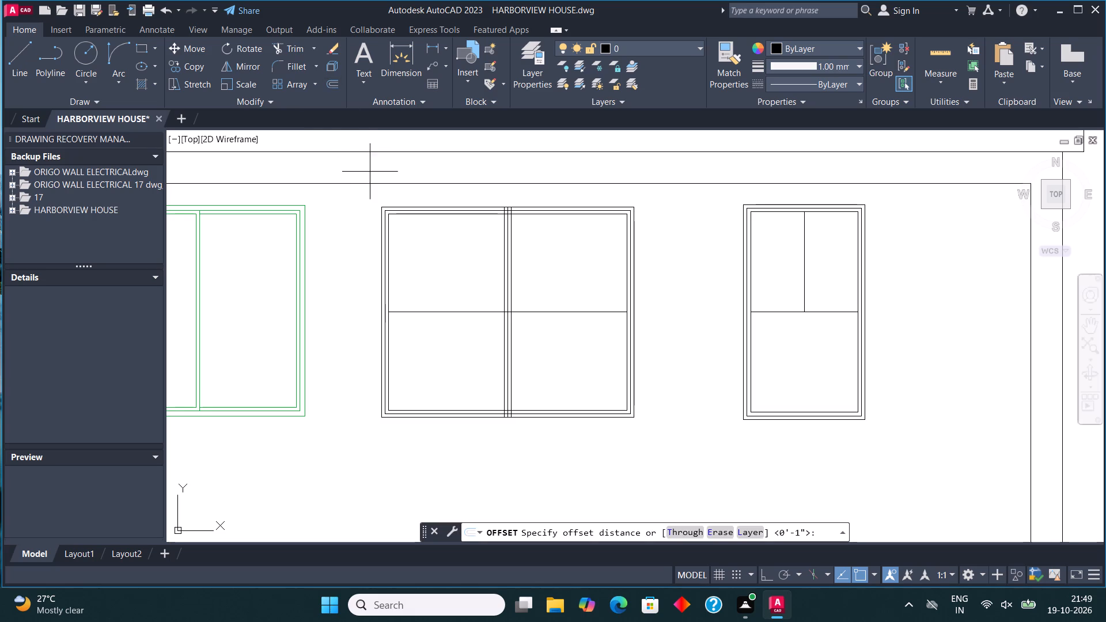
pyautogui.click(457, 310)
pyautogui.press('1')
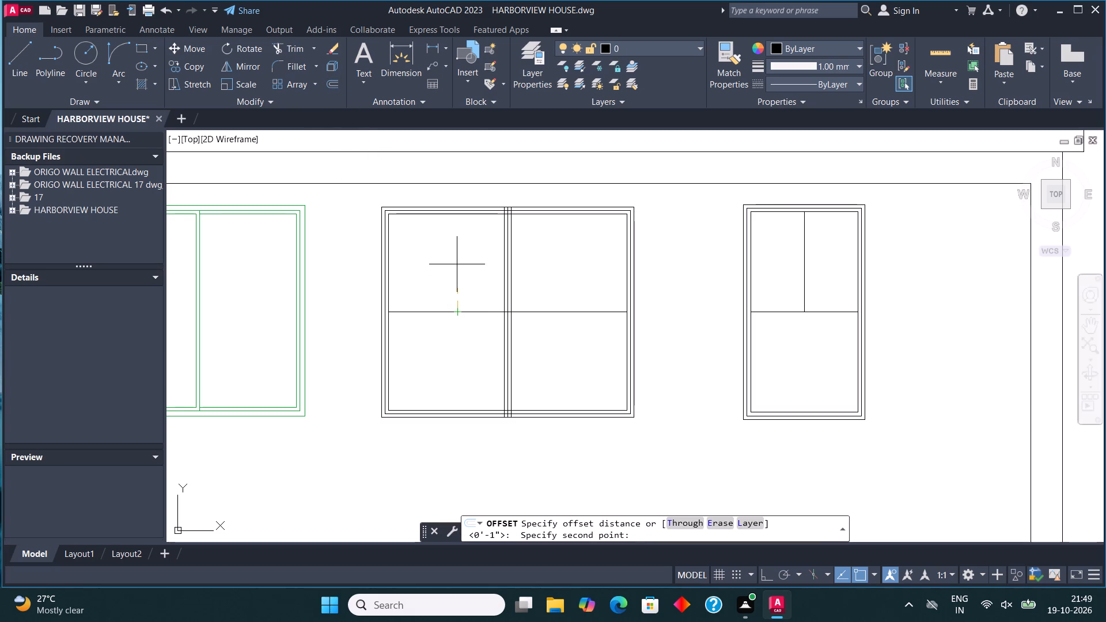
pyautogui.hotkey('shift', '"')
pyautogui.press('Return')
pyautogui.click(467, 243)
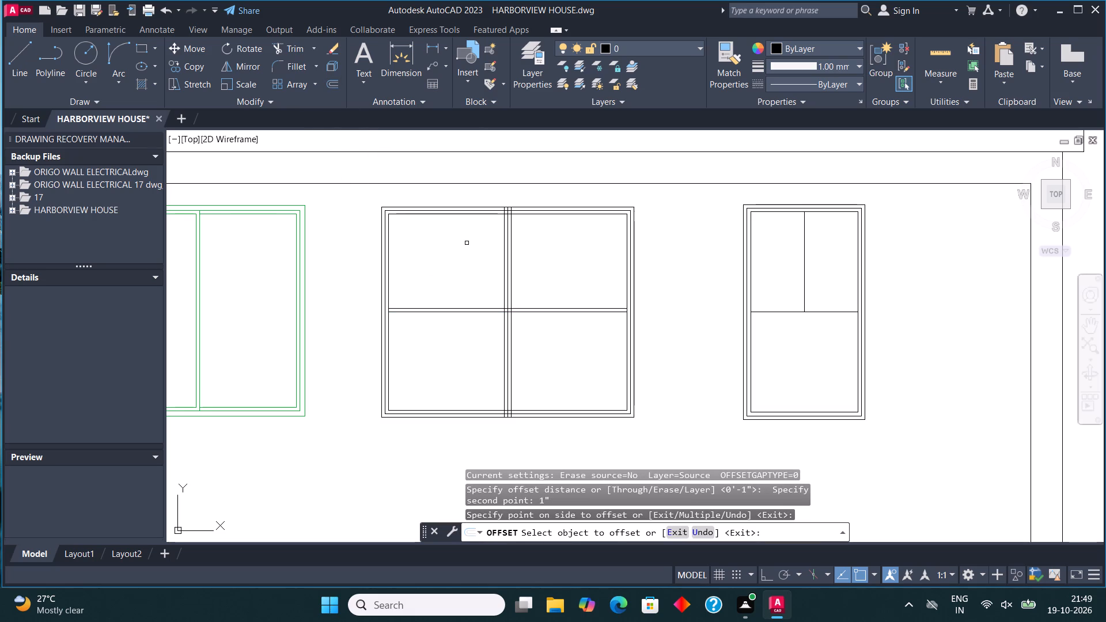
pyautogui.press('Escape')
# Move the four-pane window to the lower middle of the wall, below the upper-middle window and level with the lower-left window.
pyautogui.scroll(-2, 467, 372)
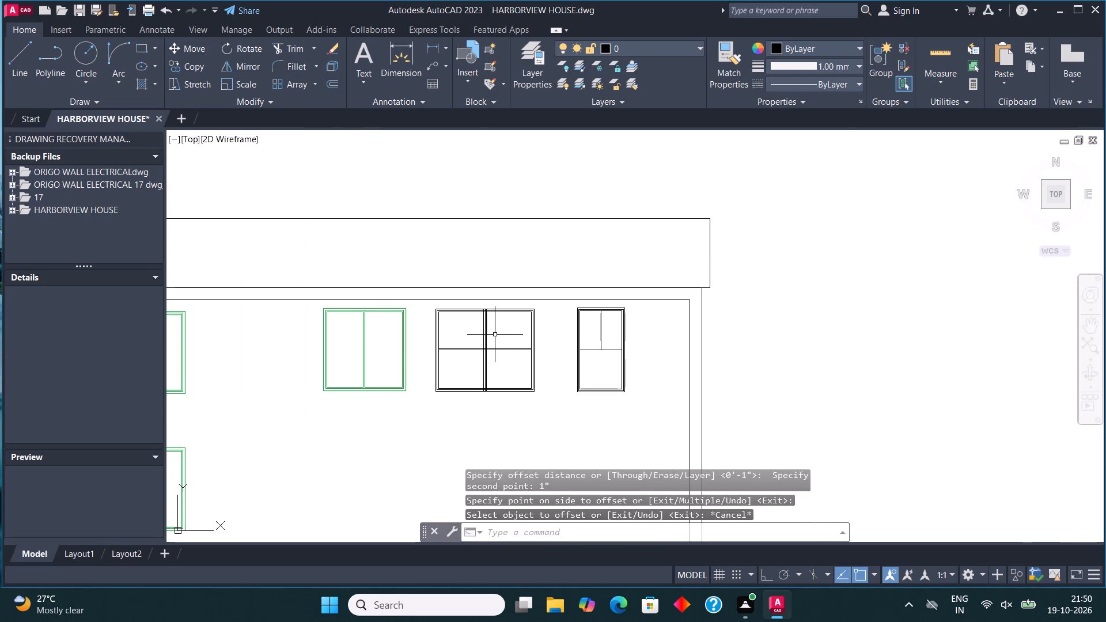
pyautogui.moveTo(543, 396); pyautogui.dragTo(540, 390)
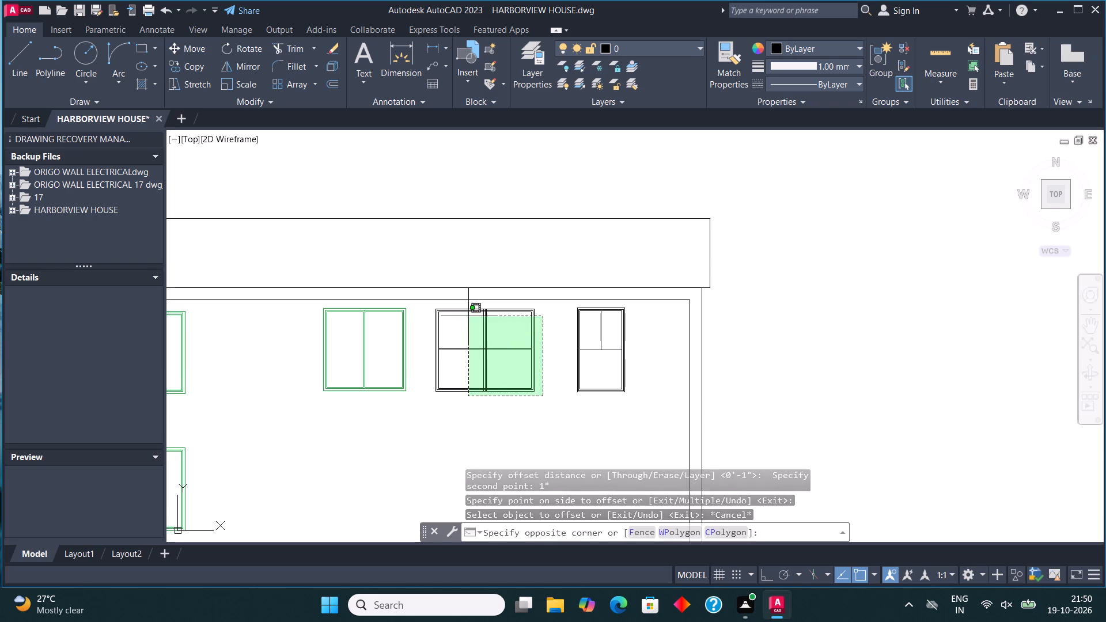
pyautogui.click(429, 302)
pyautogui.click(199, 48)
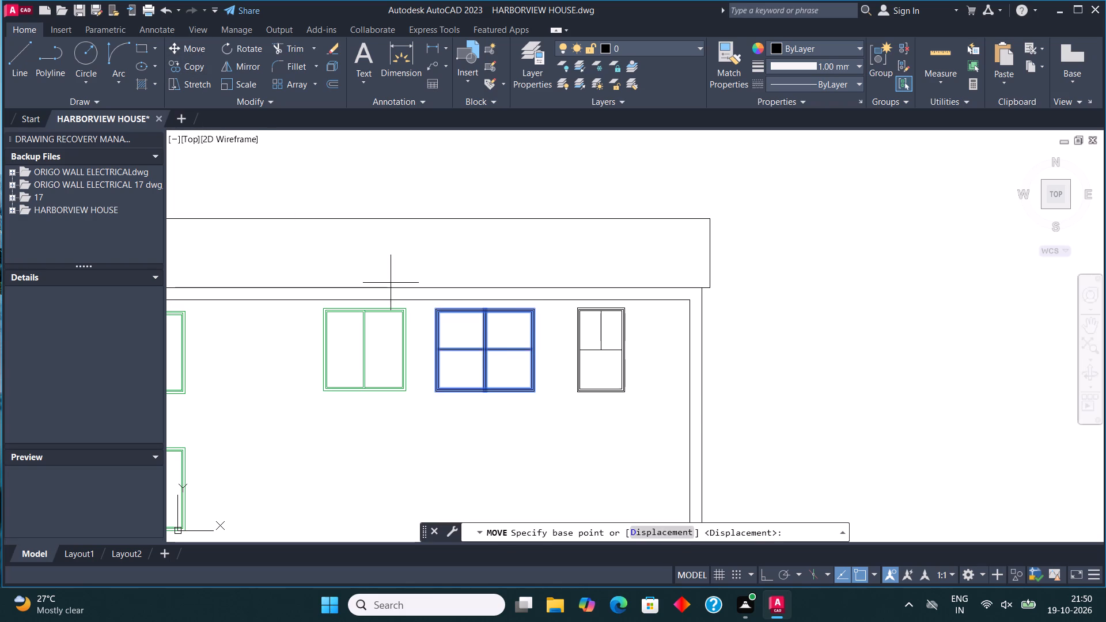
pyautogui.scroll(4, 424, 396)
pyautogui.click(490, 375)
pyautogui.scroll(-6, 537, 340)
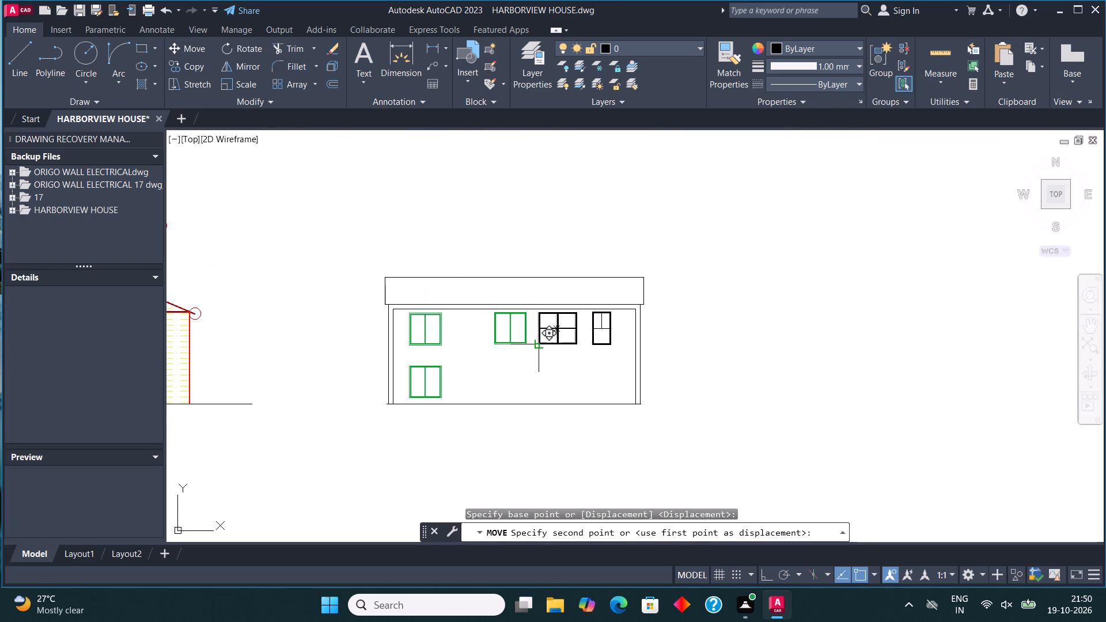
pyautogui.scroll(3, 466, 422)
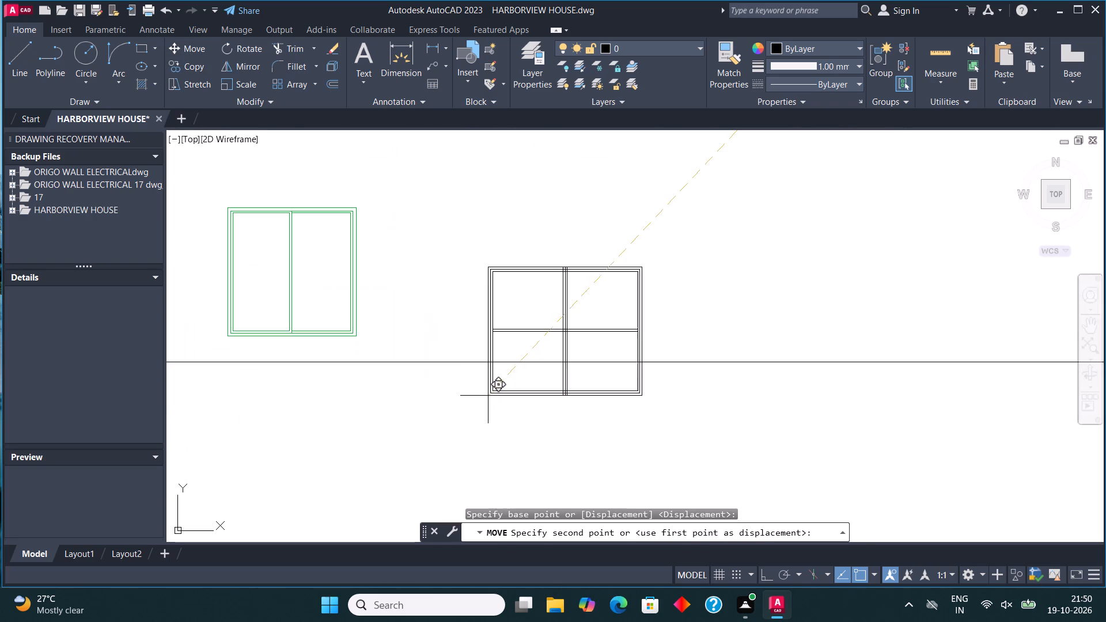
pyautogui.scroll(-2, 532, 357)
pyautogui.moveTo(551, 348); pyautogui.dragTo(522, 389, button='middle')
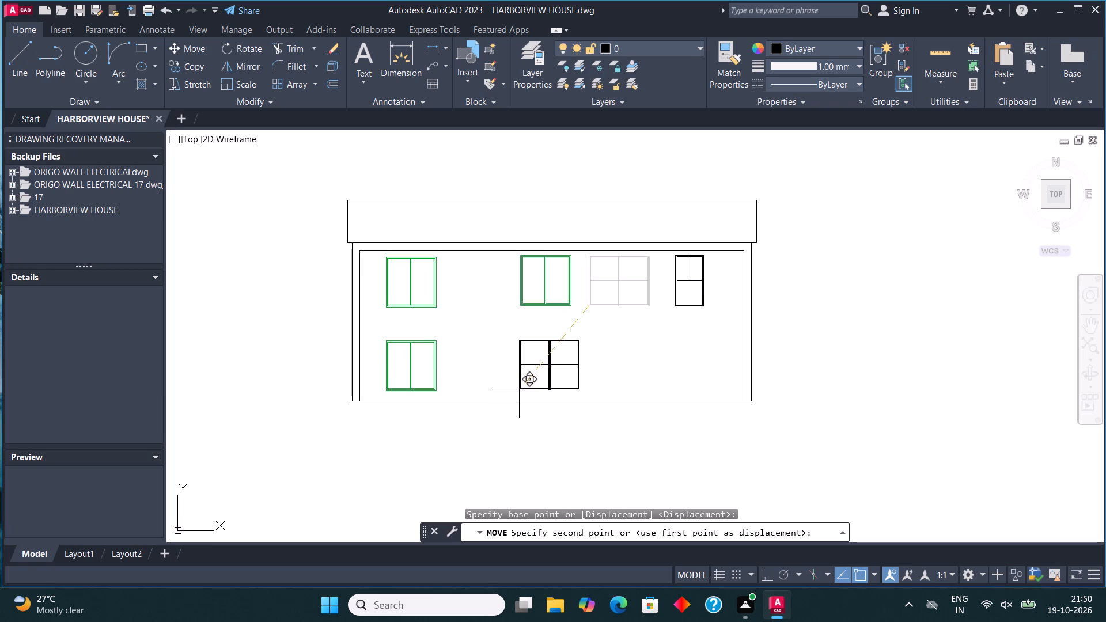
pyautogui.click(520, 390)
# Draw a vertical line on each side of the lower-middle four-pane window, from the ground line up to just below the window's top.
pyautogui.click(17, 75)
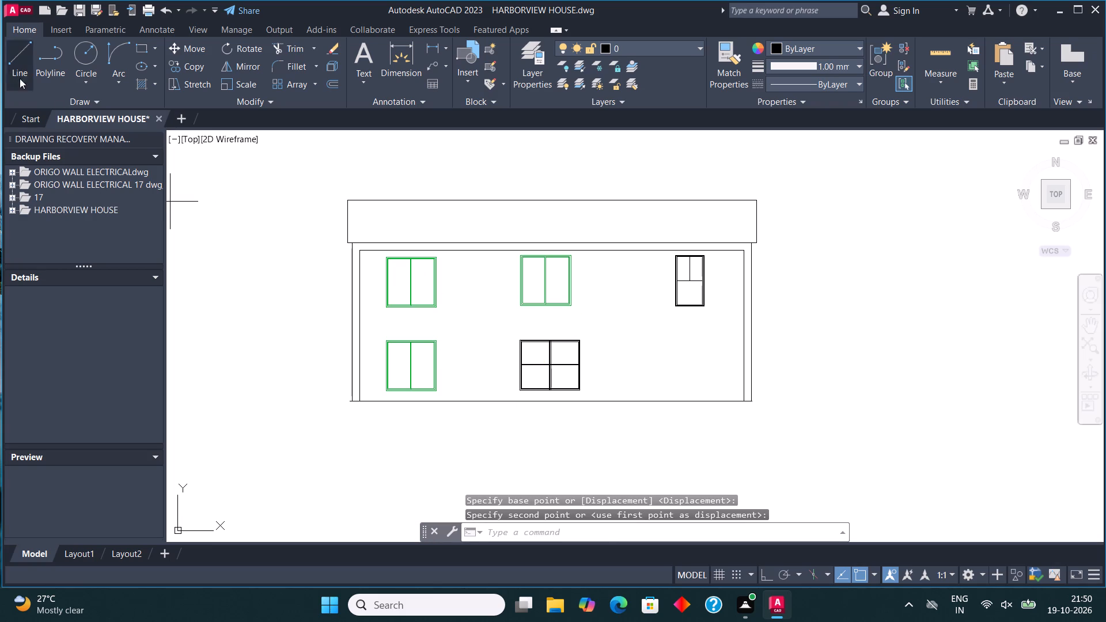
pyautogui.scroll(2, 527, 397)
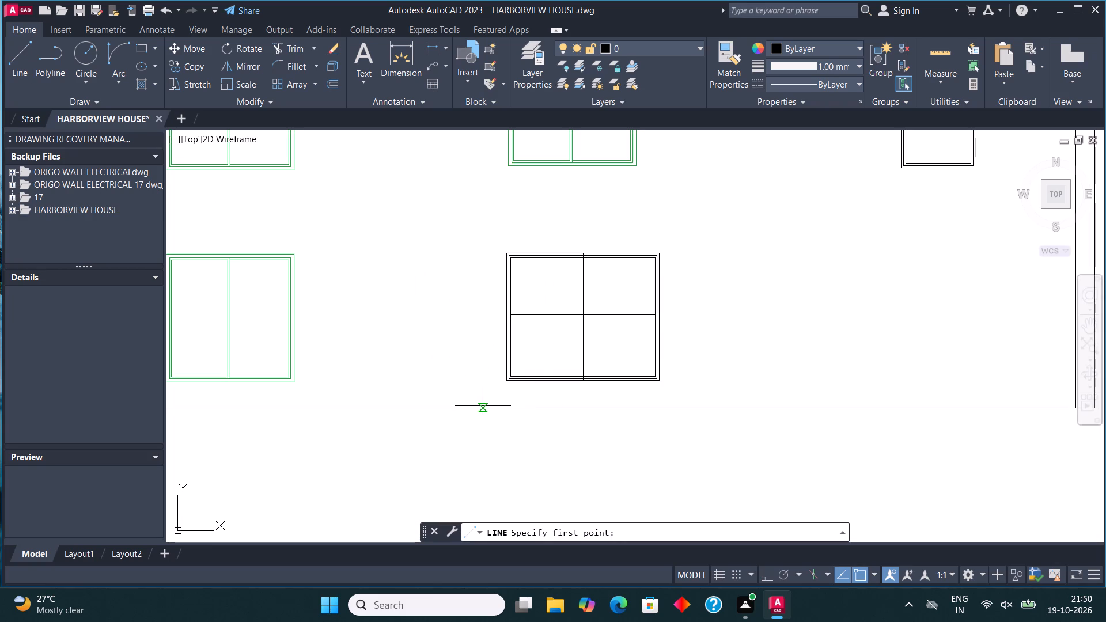
pyautogui.click(480, 406)
pyautogui.press('F8')
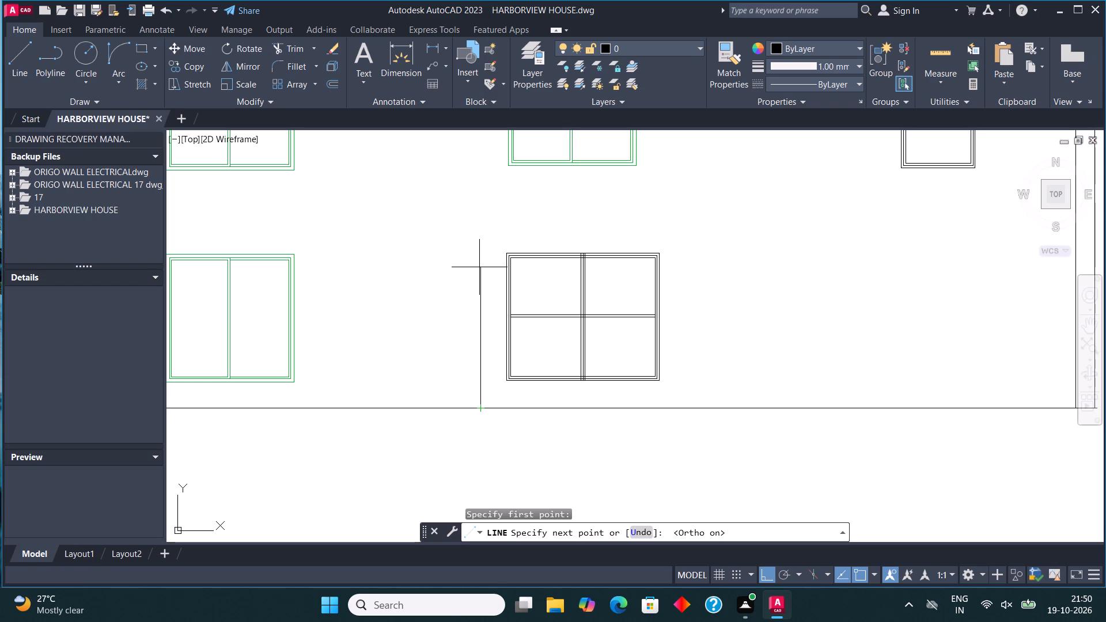
pyautogui.click(479, 267)
pyautogui.click(10, 65)
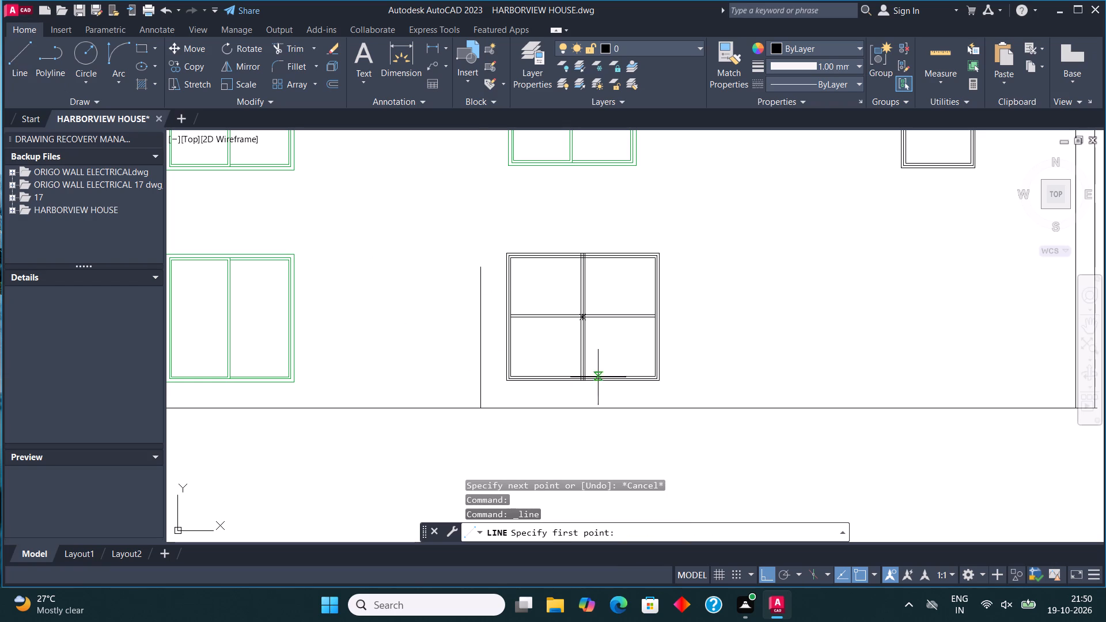
pyautogui.click(690, 408)
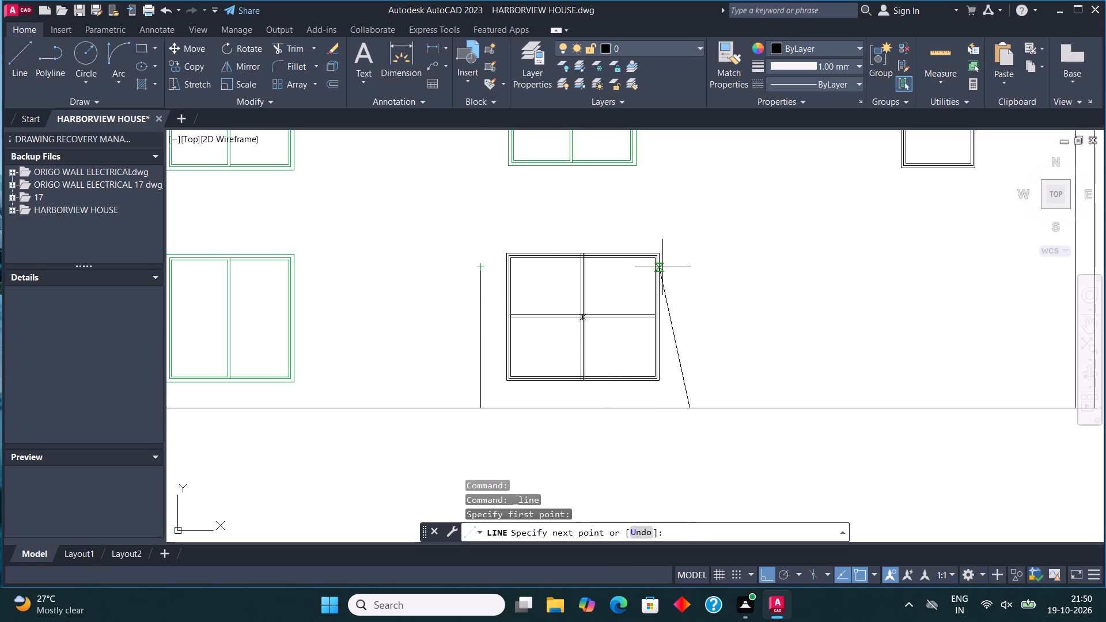
pyautogui.click(688, 267)
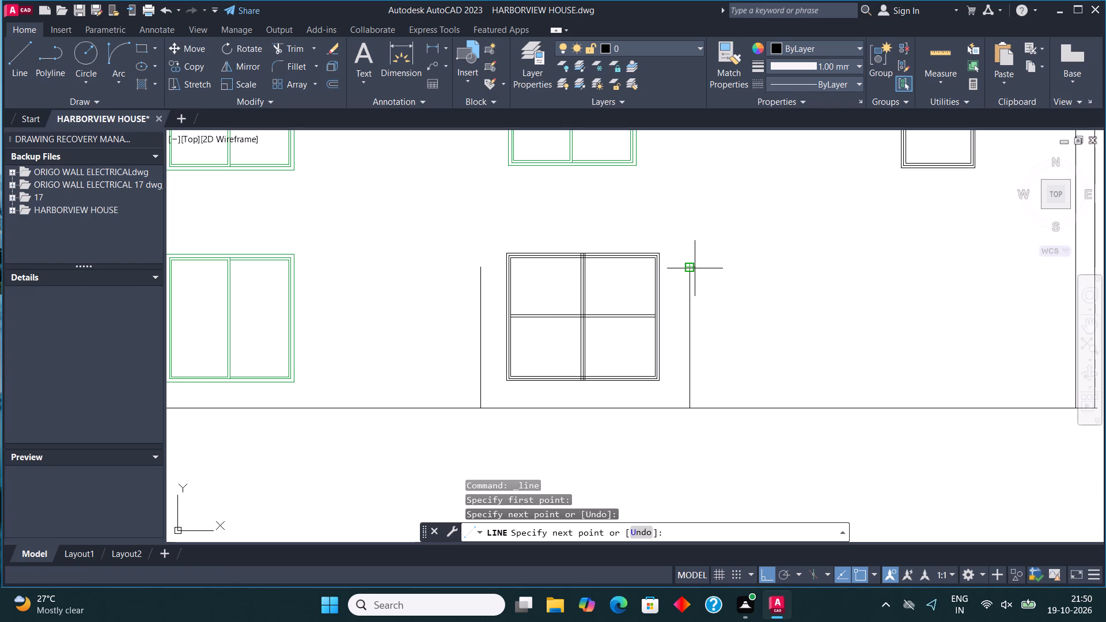
# Draw a 9" horizontal line outward from the top of the vertical line right of the four-pane window.
pyautogui.press('9')
pyautogui.hotkey('shift', '"')
pyautogui.press('Return')
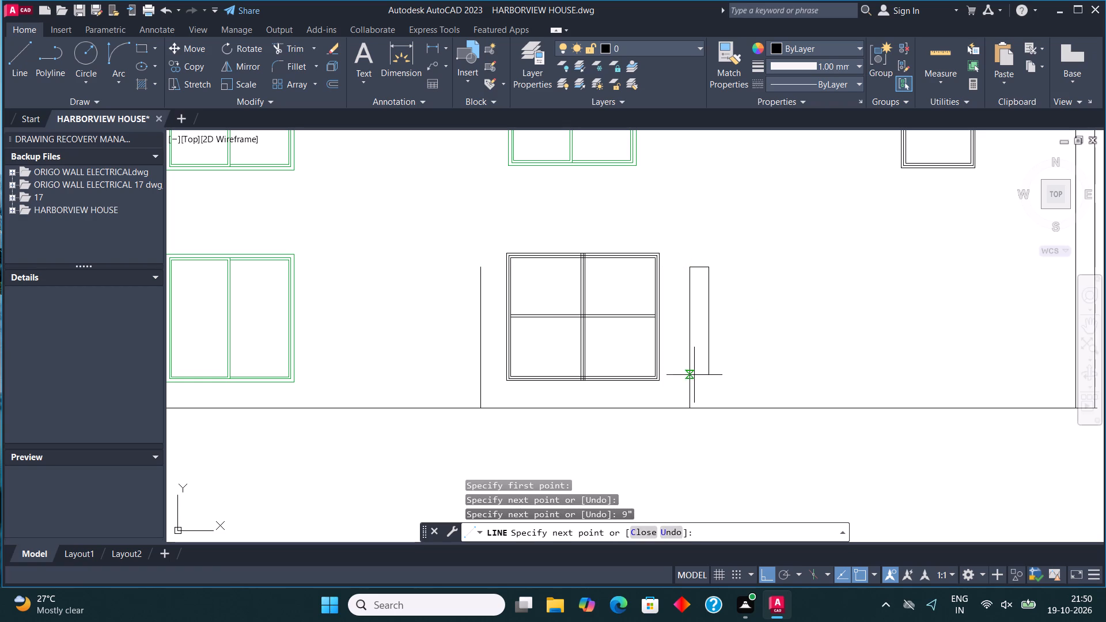
pyautogui.press('Escape')
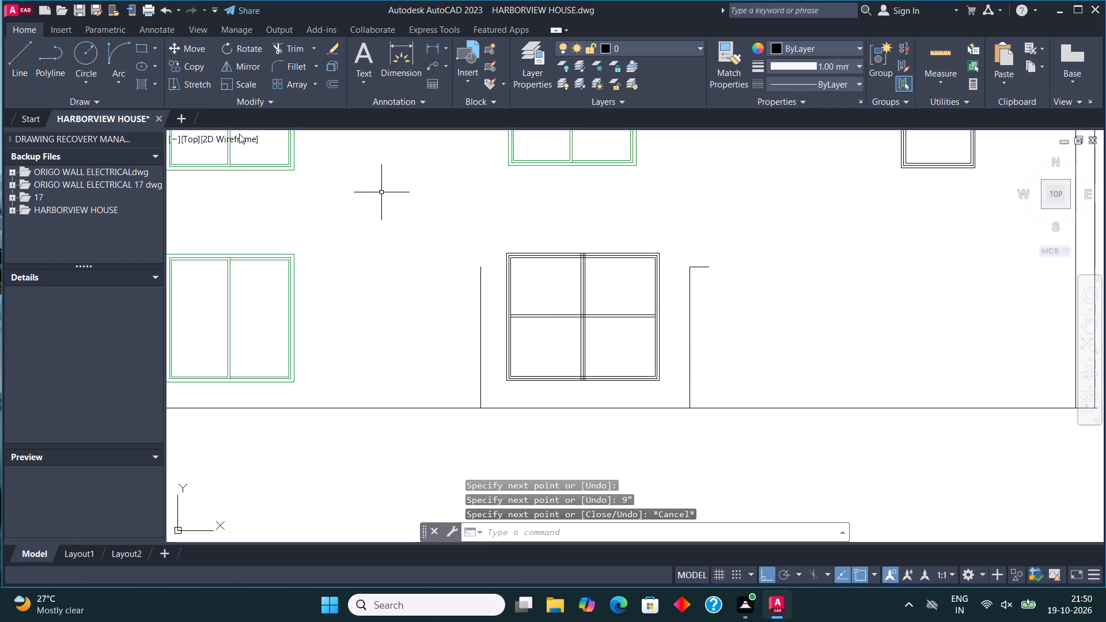
# Draw a vertical line from the 9" line's midpoint down to the ground line and trim the part of the 9" line beyond it.
pyautogui.click(12, 55)
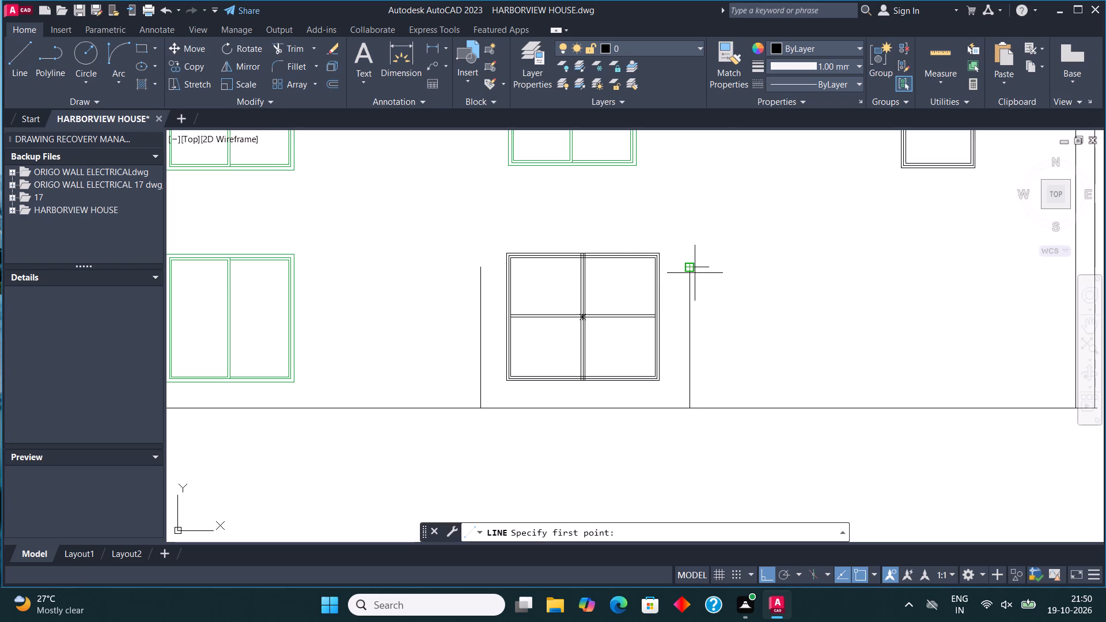
pyautogui.click(695, 273)
pyautogui.click(700, 409)
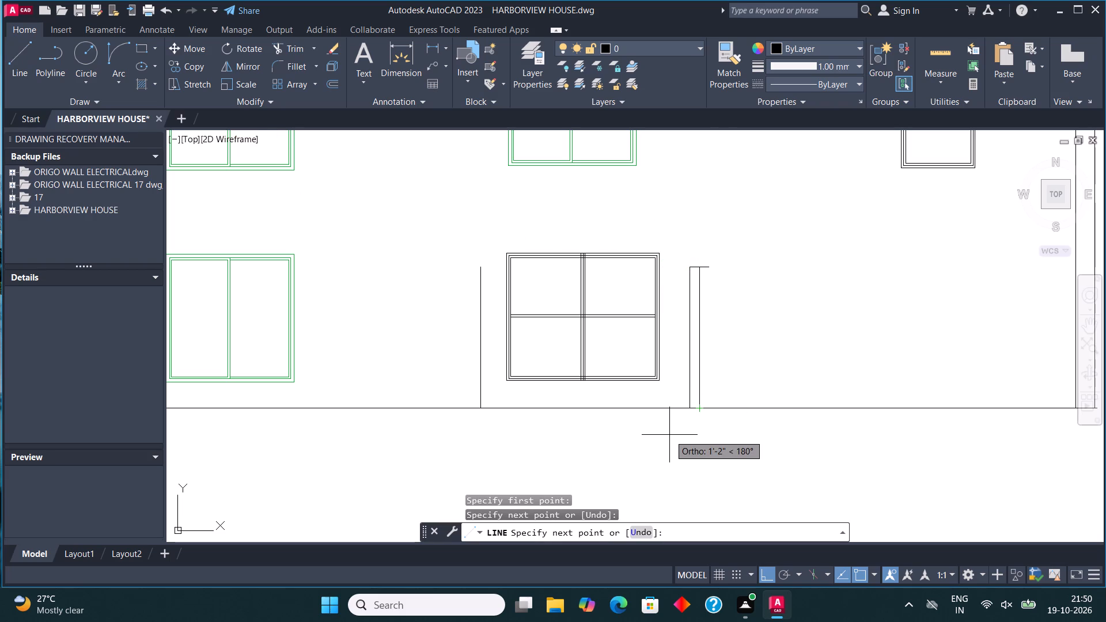
pyautogui.press('Escape')
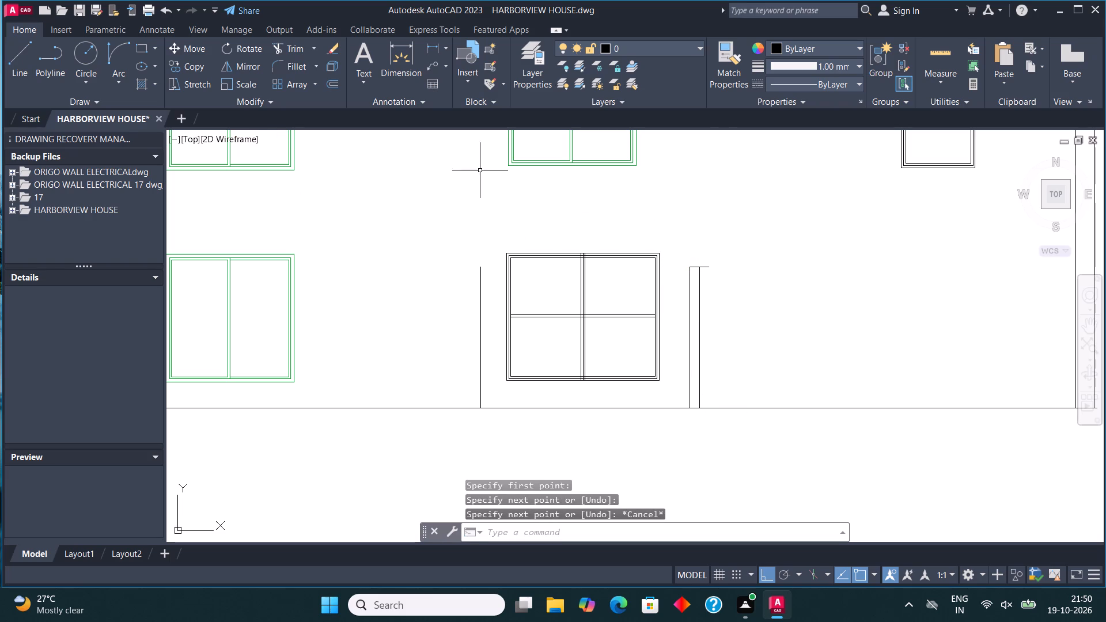
pyautogui.click(295, 49)
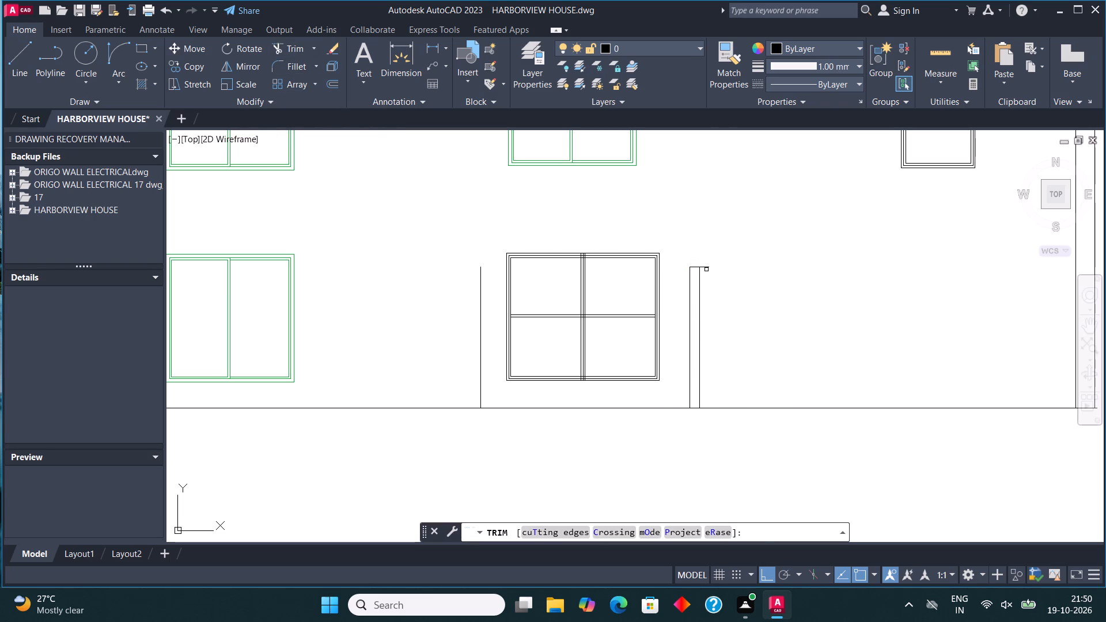
pyautogui.click(705, 268)
pyautogui.press('Escape')
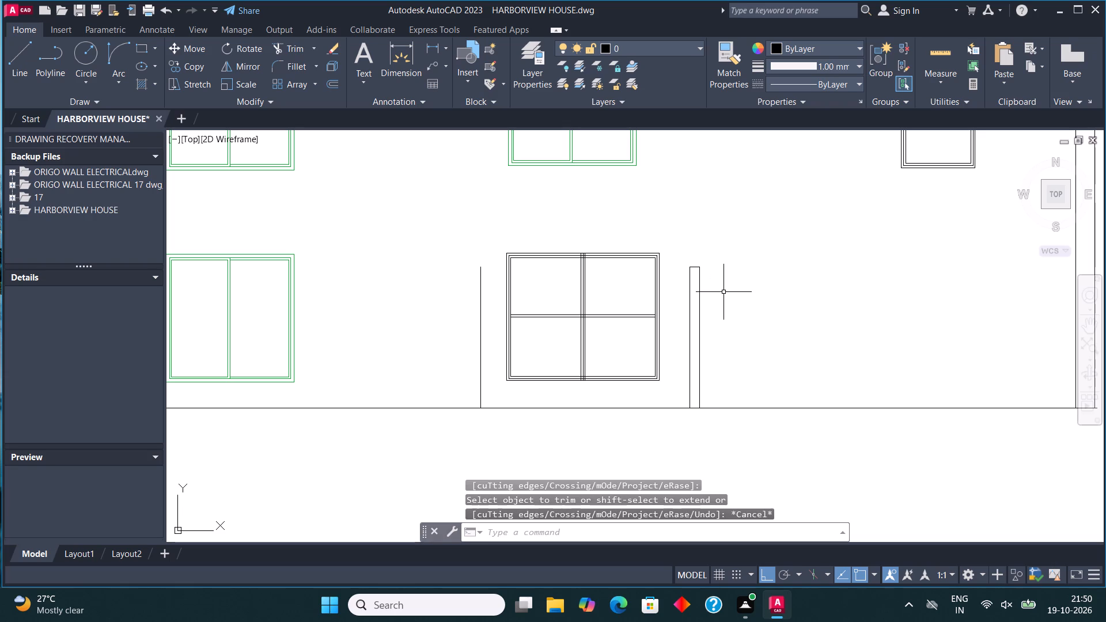
# Form the matching left pillar with a 4.5" line outward from the left vertical line's top and a vertical line down to the ground.
pyautogui.click(39, 57)
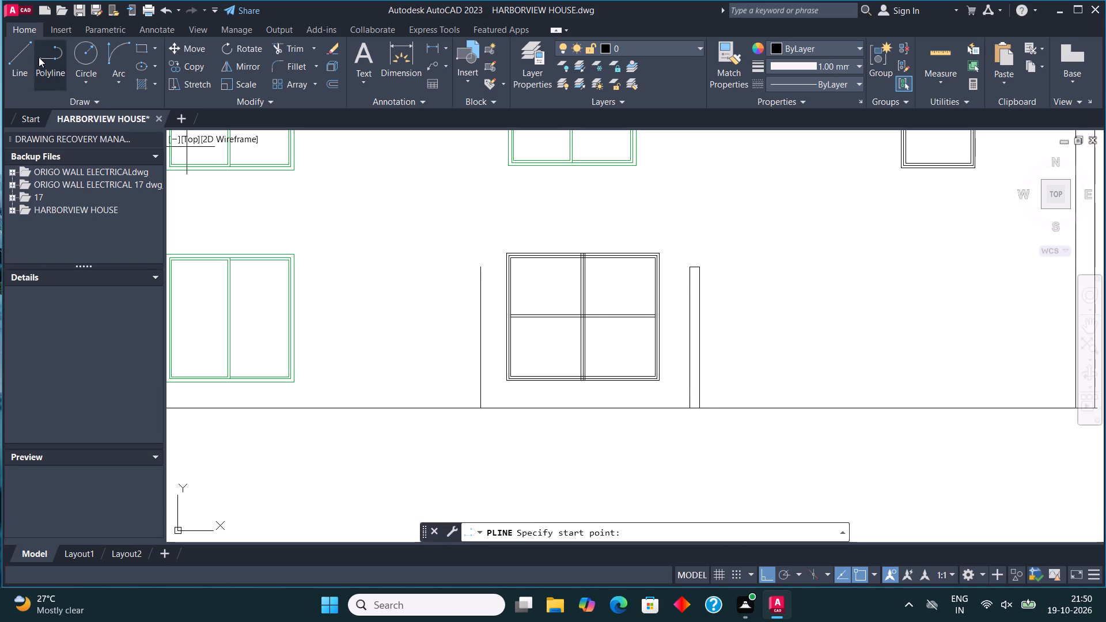
pyautogui.click(17, 53)
pyautogui.click(479, 268)
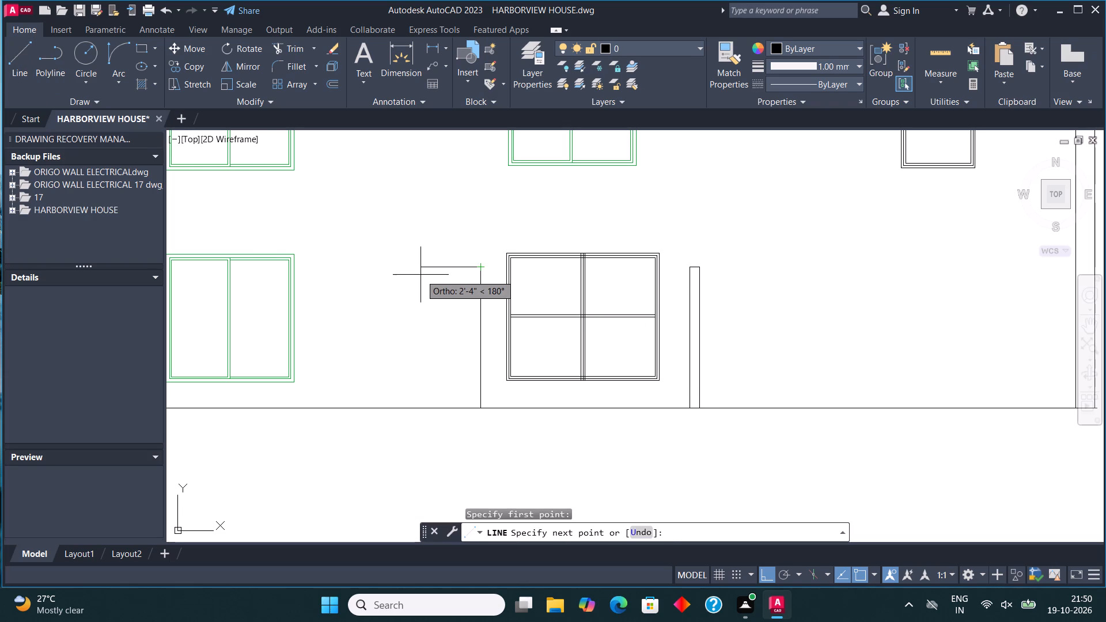
pyautogui.write('4.5"')
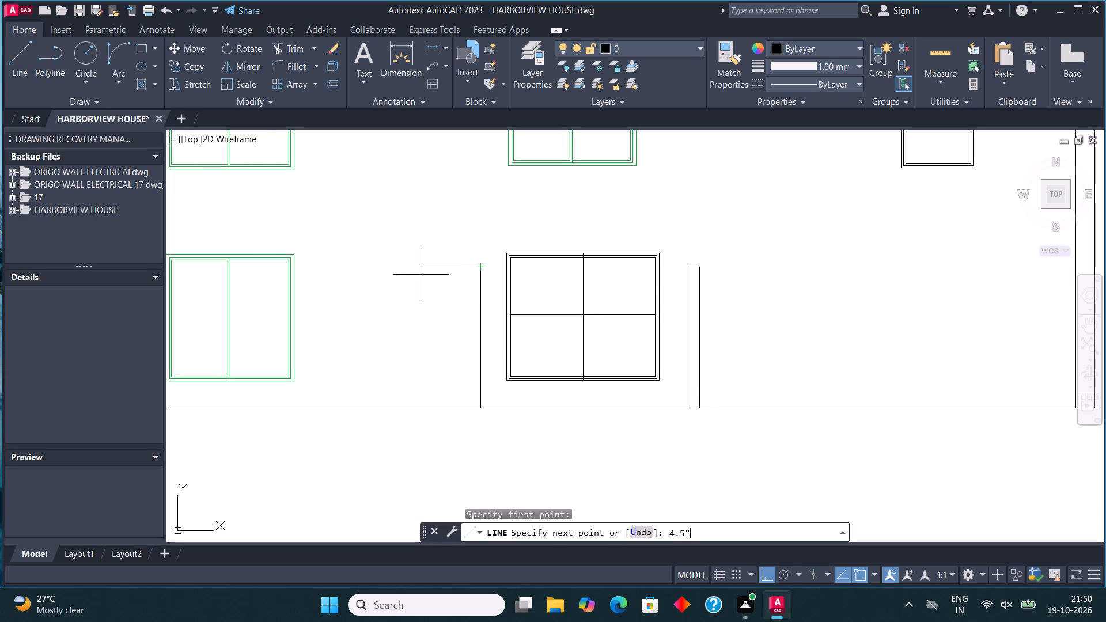
pyautogui.press('Return')
pyautogui.scroll(2, 468, 385)
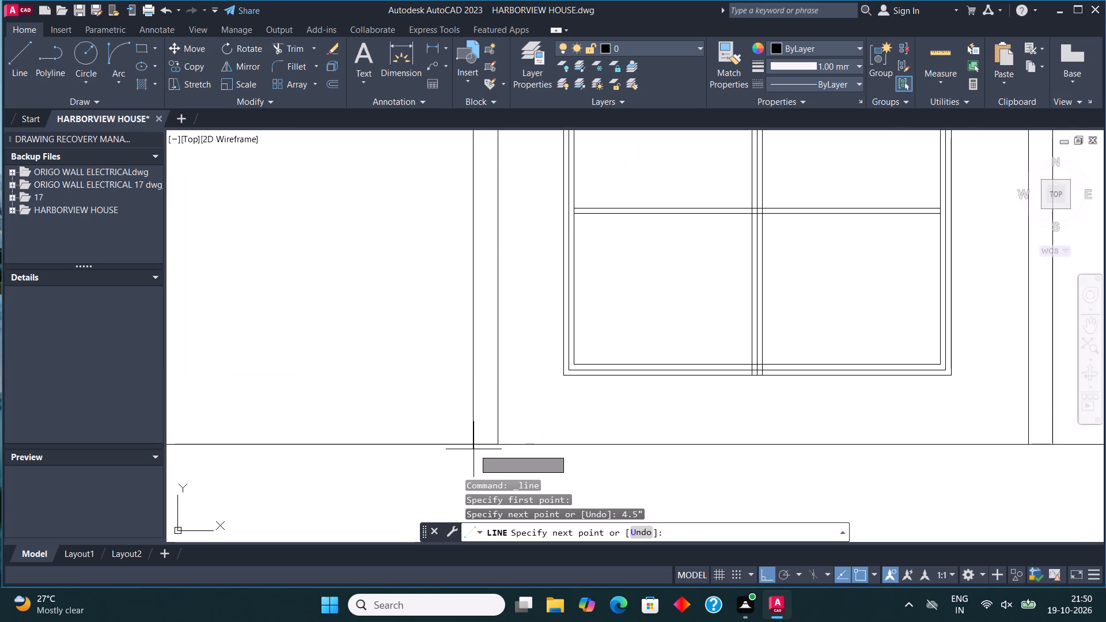
pyautogui.click(474, 450)
pyautogui.press('Escape')
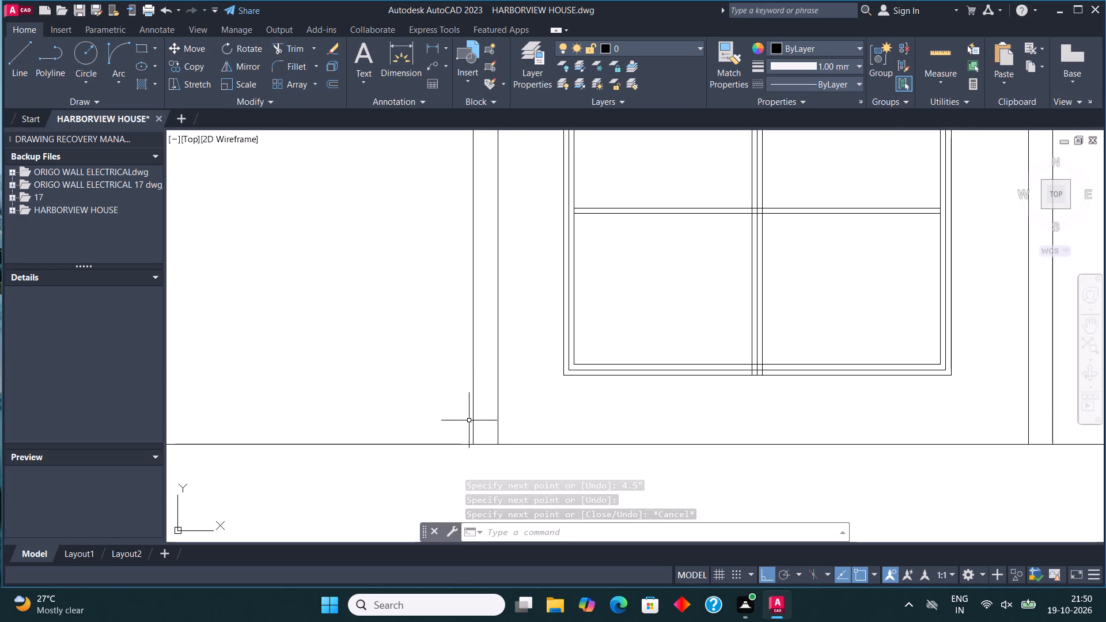
# Draw a long, low horizontal rectangle just above the four-pane window, overhanging both pillars.
pyautogui.scroll(-3, 469, 433)
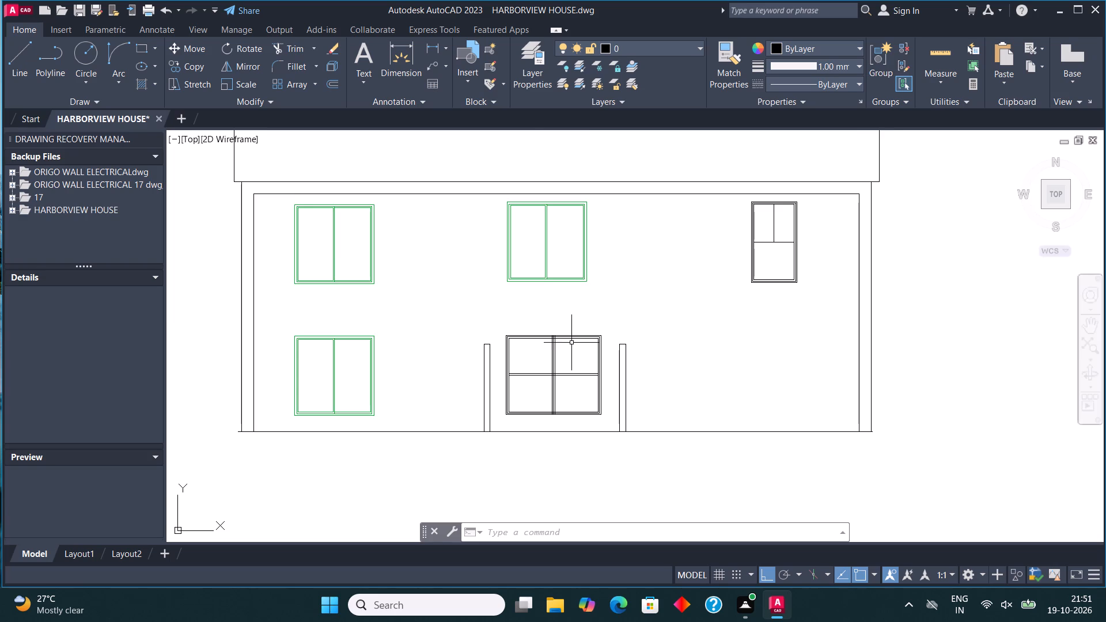
pyautogui.scroll(1, 570, 342)
pyautogui.moveTo(570, 342); pyautogui.dragTo(577, 386, button='middle')
pyautogui.scroll(1, 557, 388)
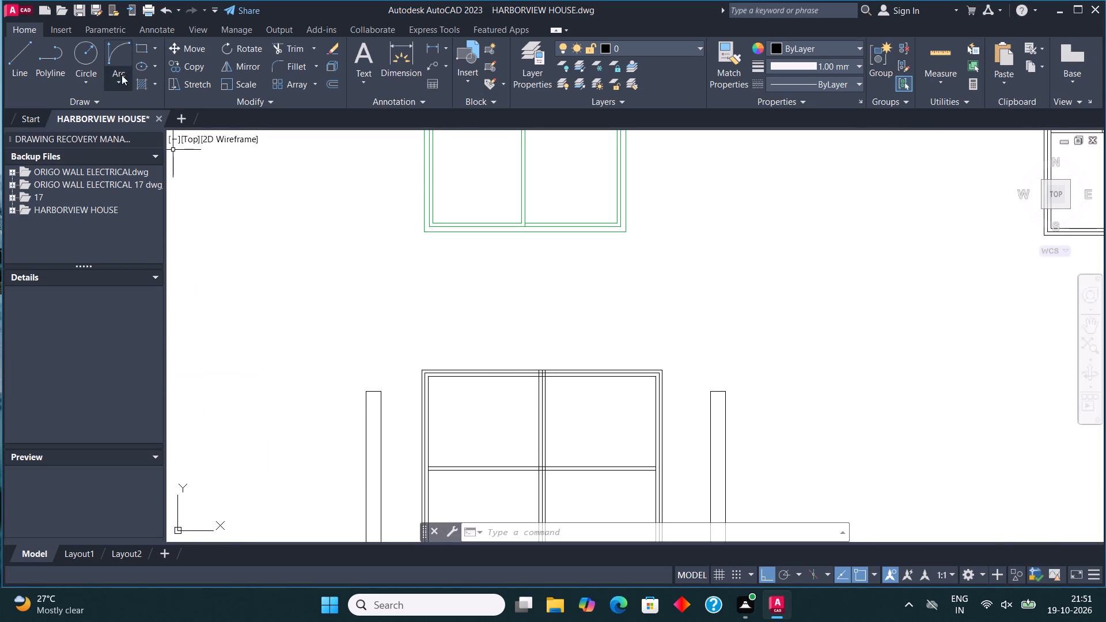
pyautogui.click(138, 52)
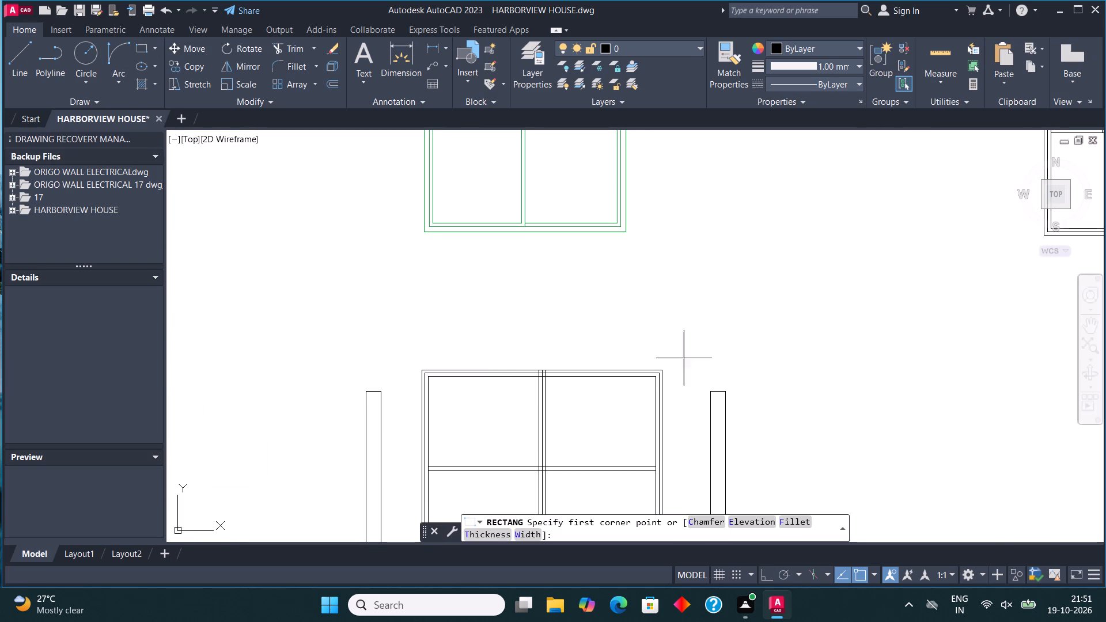
pyautogui.click(731, 355)
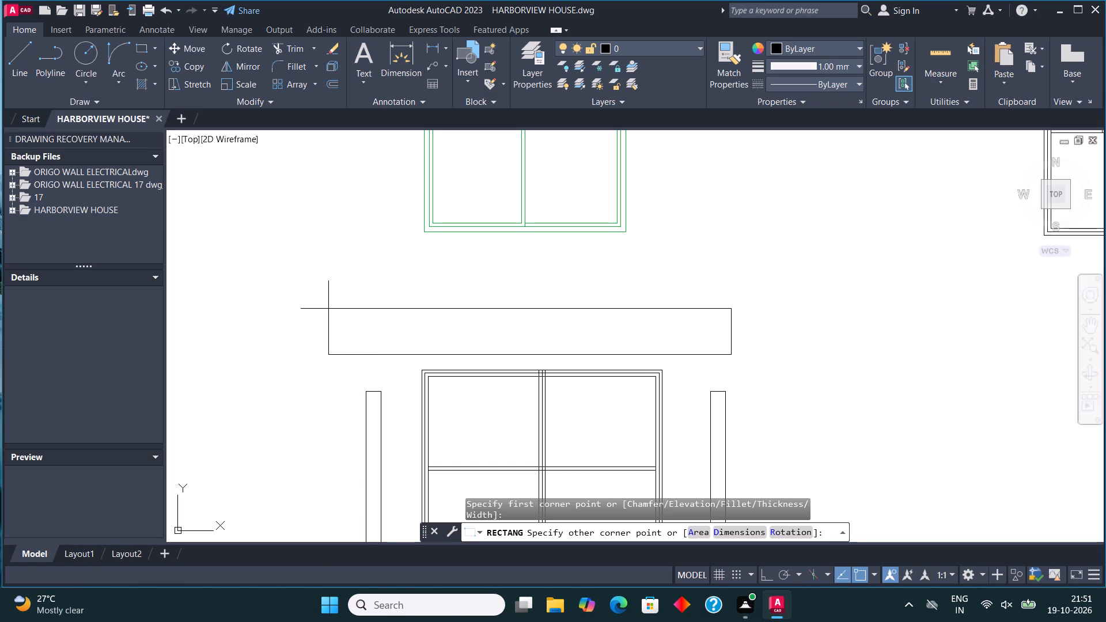
pyautogui.click(339, 312)
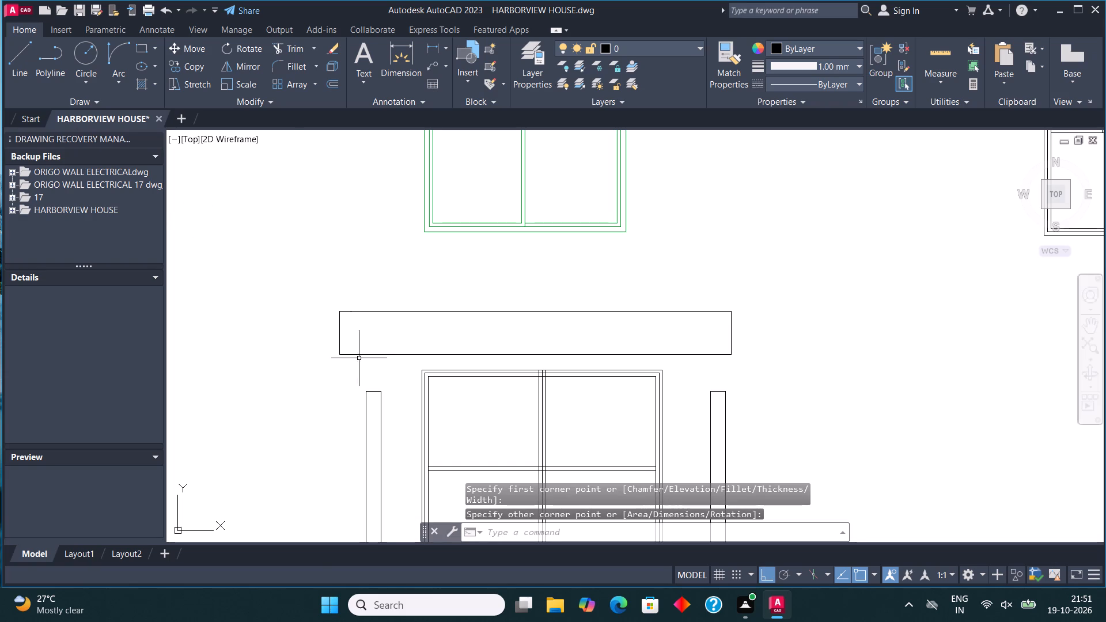
# Draw vertical lines from the inner top corners of both pillars up to the underside of the rectangle.
pyautogui.scroll(2, 377, 396)
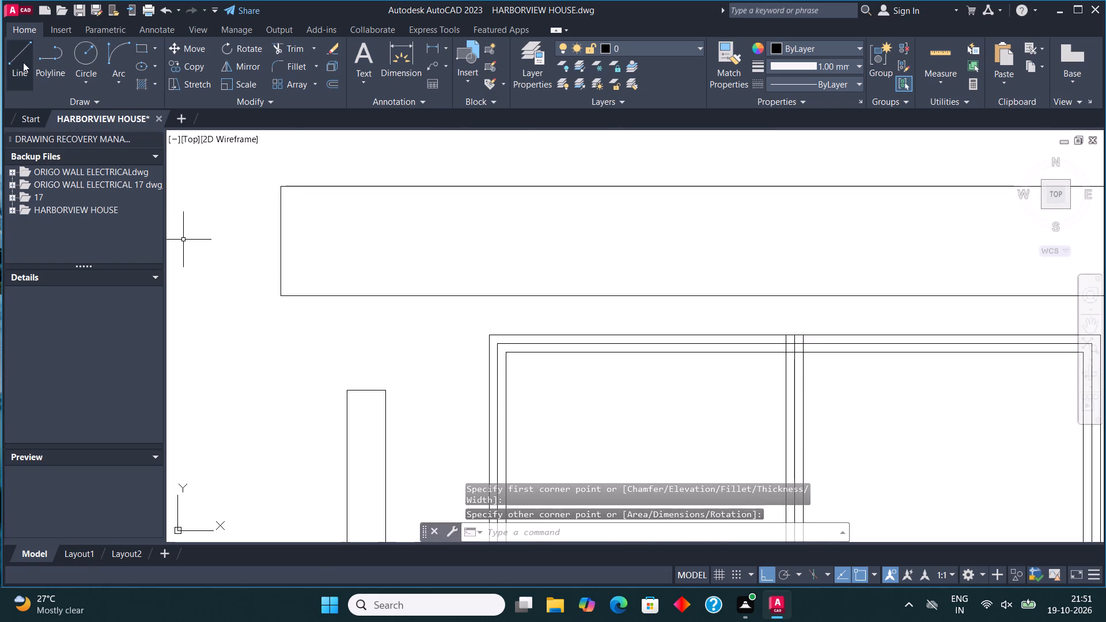
pyautogui.click(25, 43)
pyautogui.click(384, 393)
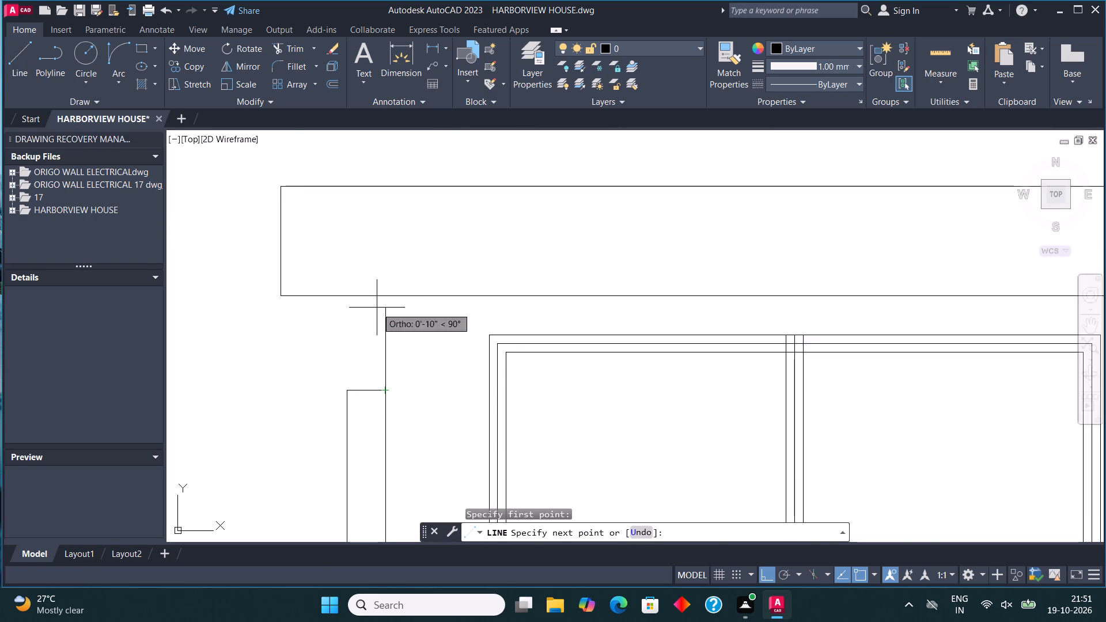
pyautogui.click(387, 299)
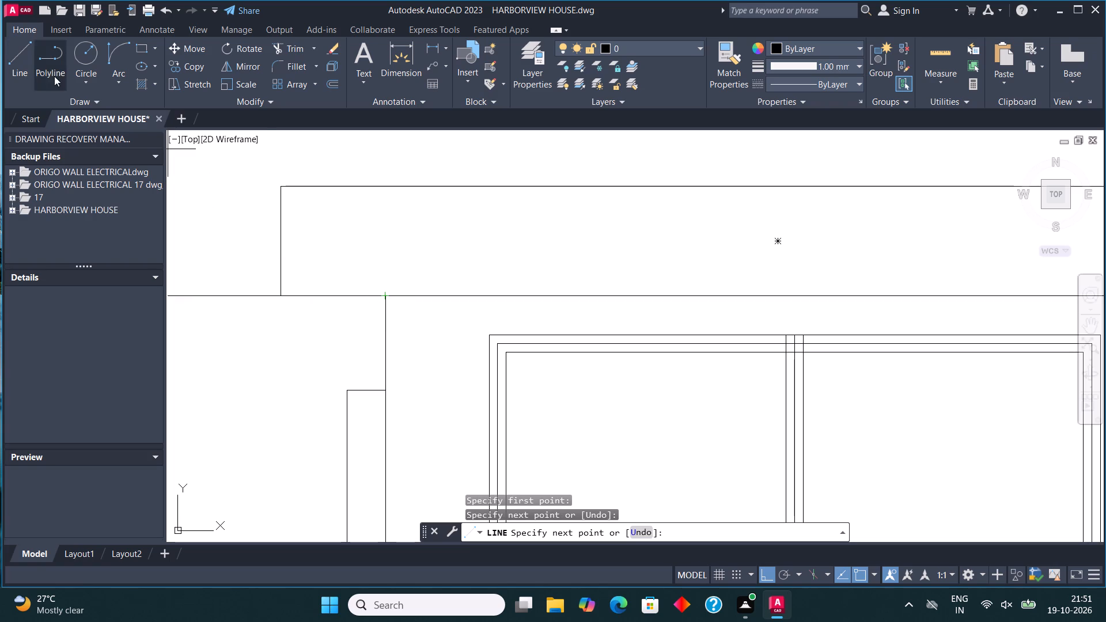
pyautogui.click(24, 62)
pyautogui.scroll(-3, 504, 466)
pyautogui.scroll(2, 764, 439)
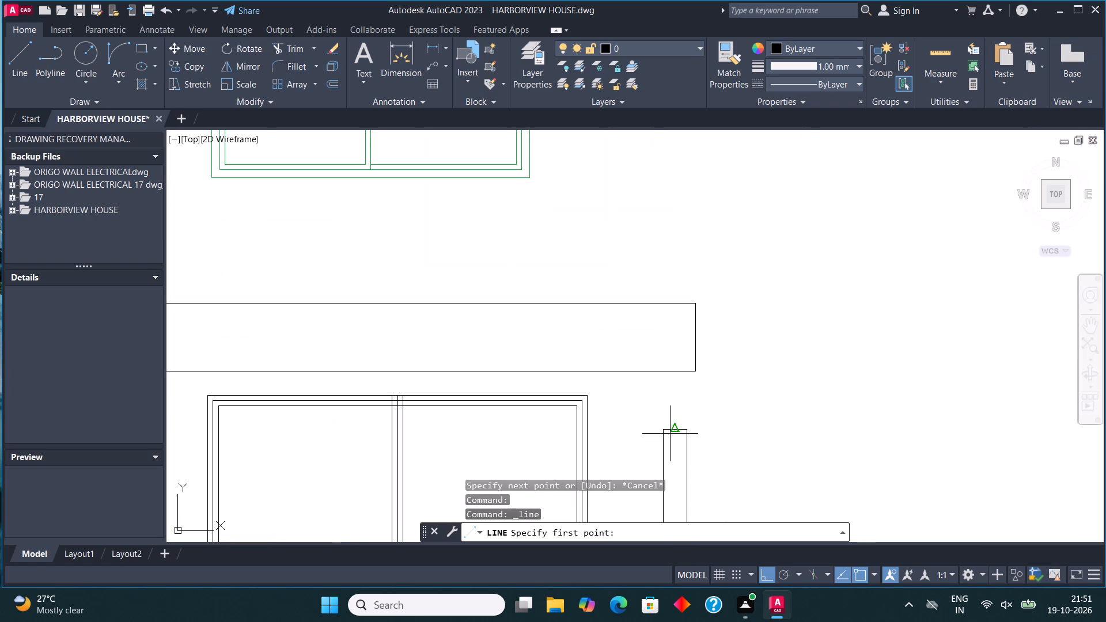
pyautogui.click(661, 433)
pyautogui.click(660, 377)
pyautogui.scroll(-3, 660, 381)
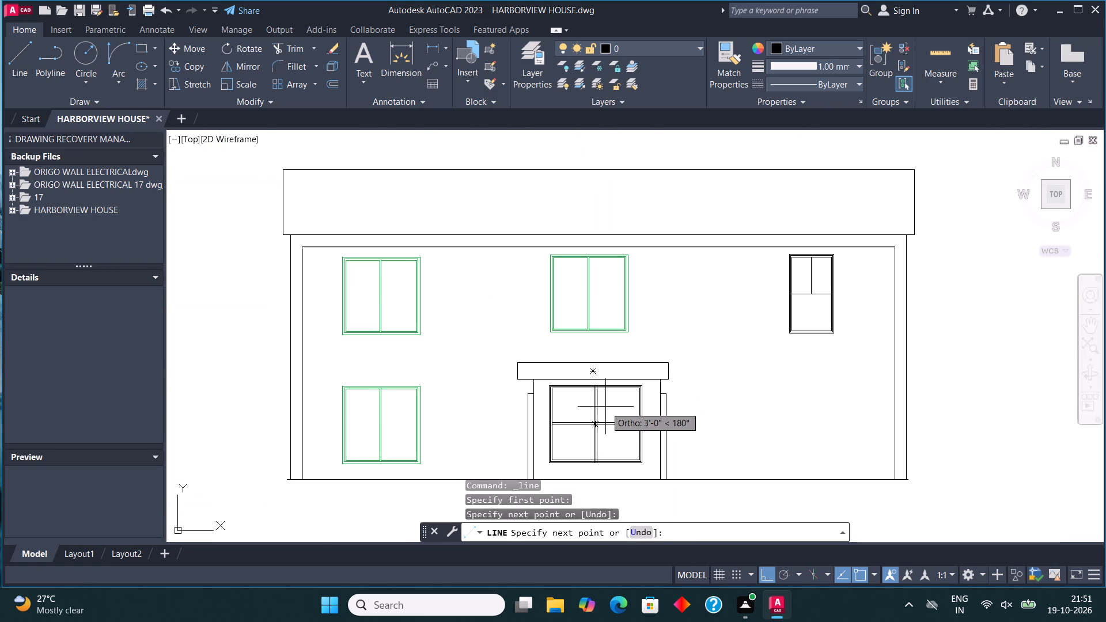
pyautogui.press('Escape')
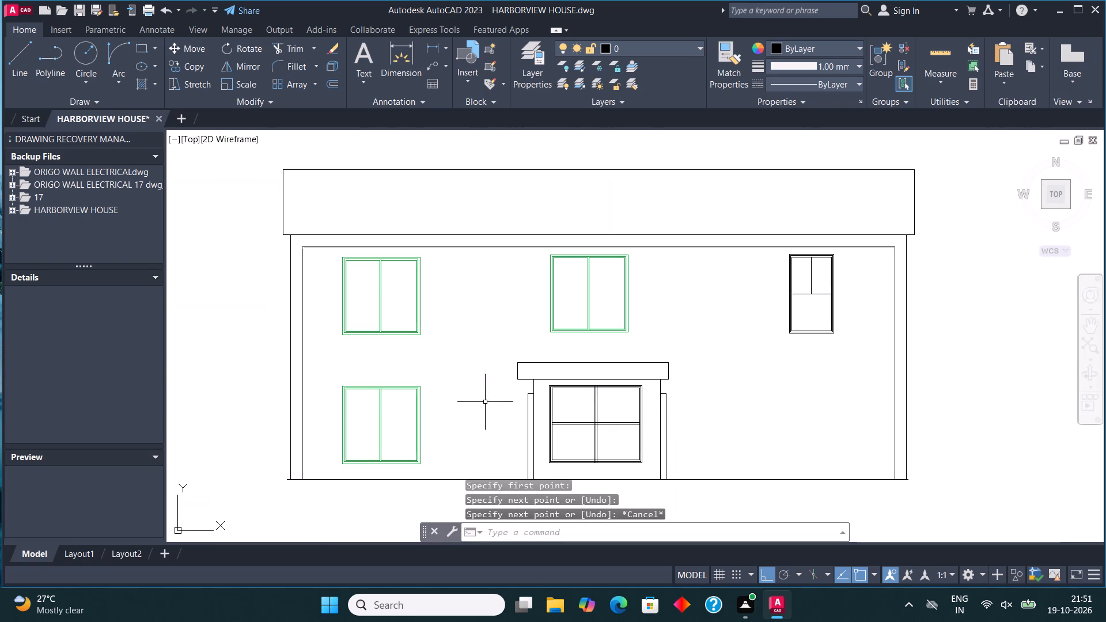
# Draw a start-end-direction arc from the left pillar's outer top corner to the rectangle's underside near its left end, bulging outward.
pyautogui.scroll(3, 535, 400)
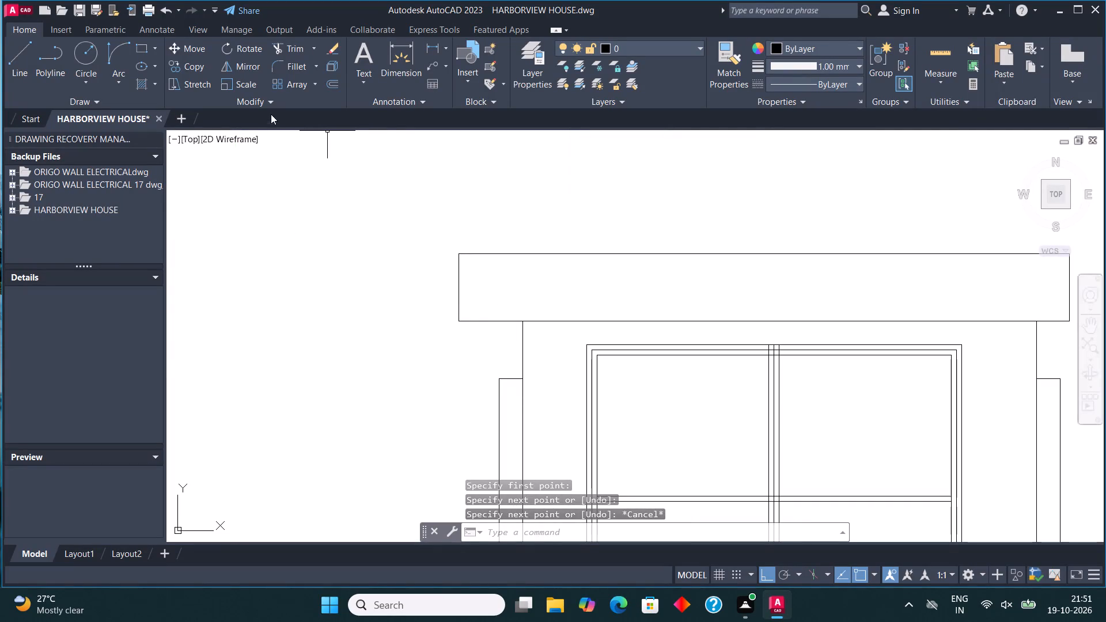
pyautogui.click(123, 83)
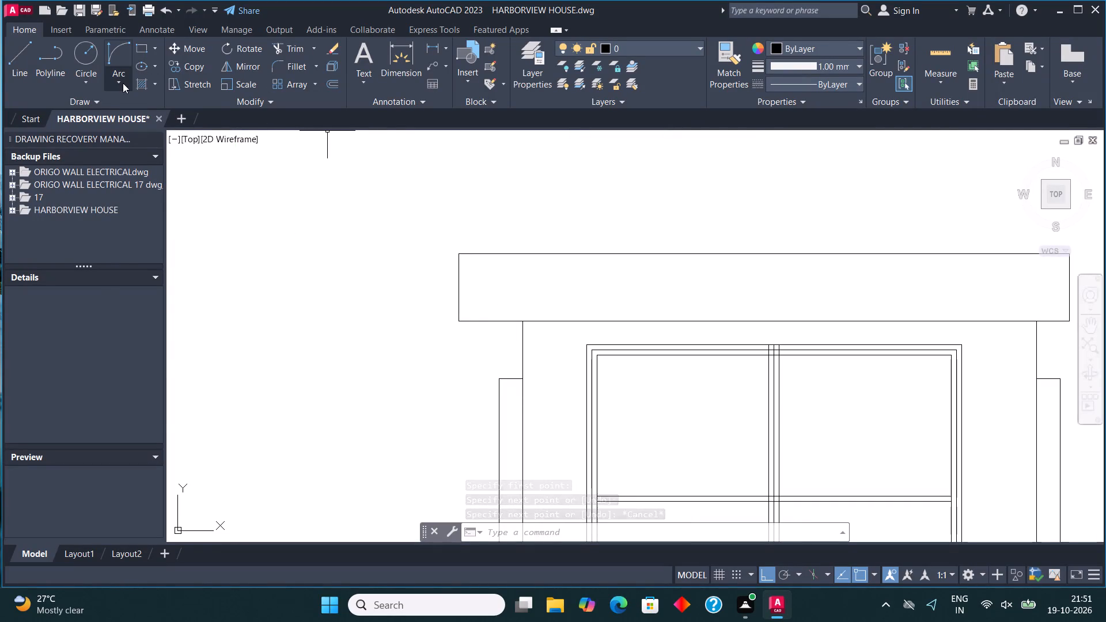
pyautogui.click(184, 263)
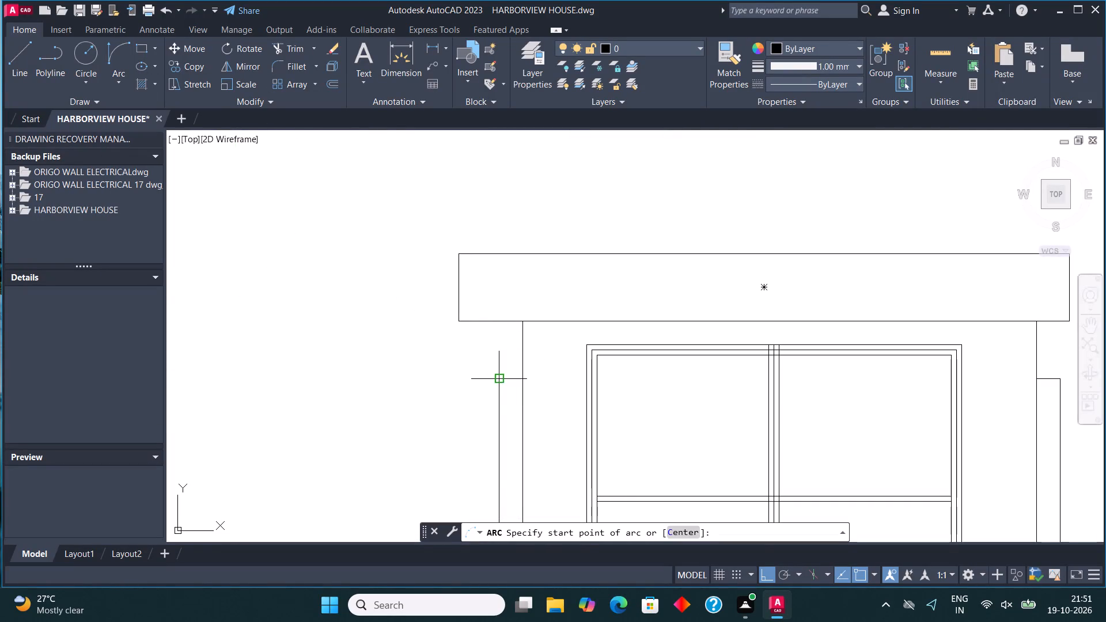
pyautogui.click(501, 381)
pyautogui.click(479, 324)
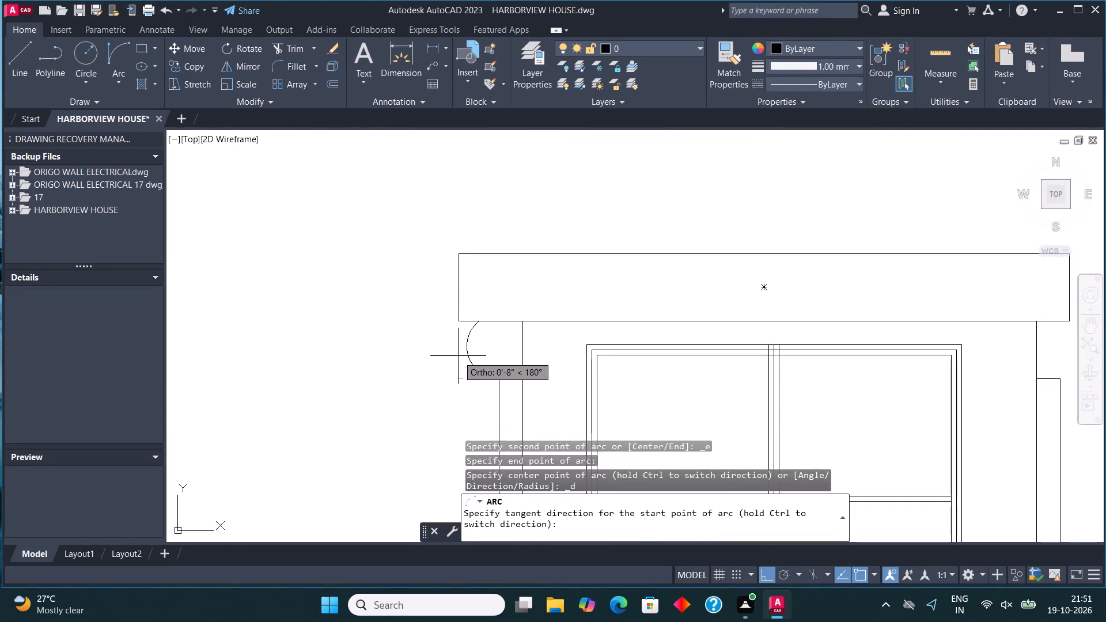
pyautogui.doubleClick(467, 355)
# Stretch the arc's midpoint inward toward the pillar to flatten its curve.
pyautogui.click(469, 356)
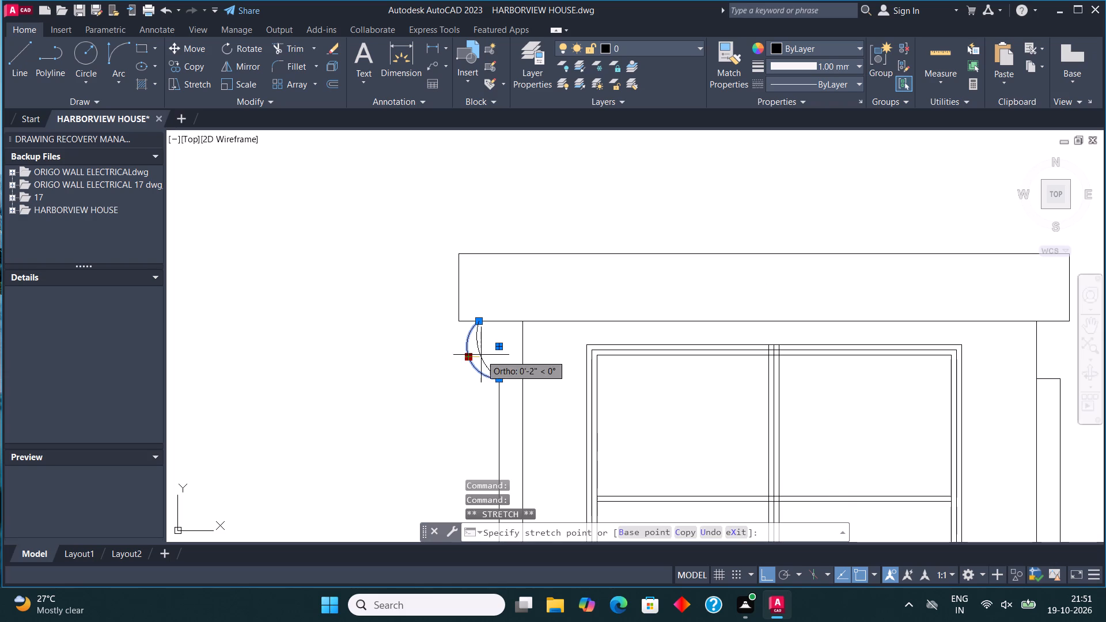
pyautogui.click(491, 357)
pyautogui.press('Escape')
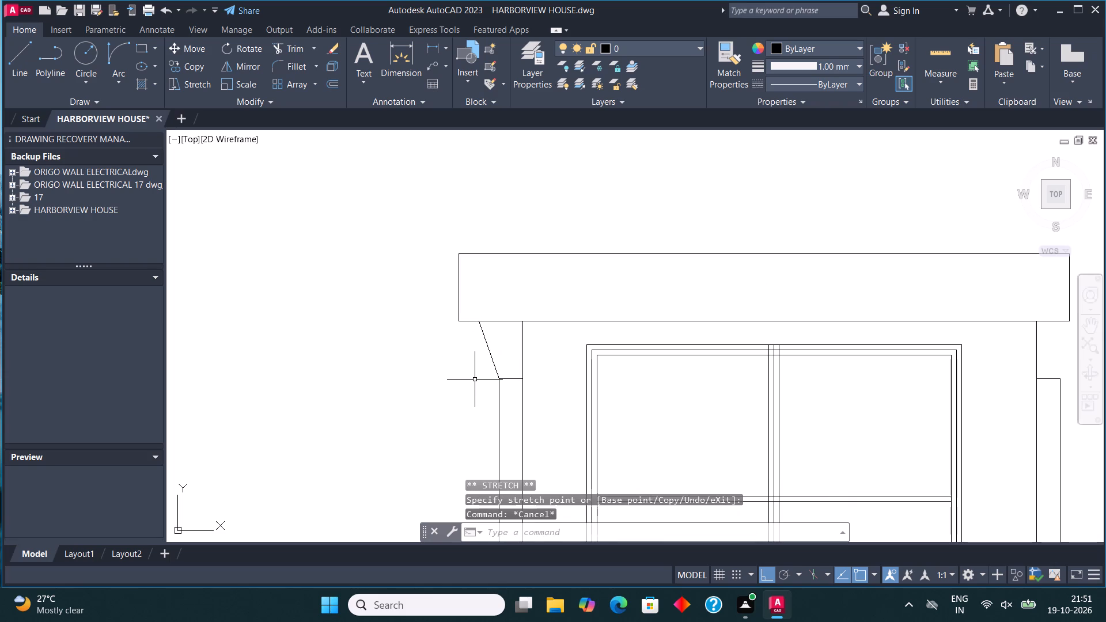
# Copy the flattened arc from the left pillar's outer top corner to the right pillar's outer top corner.
pyautogui.scroll(-2, 470, 397)
pyautogui.scroll(2, 490, 380)
pyautogui.click(495, 378)
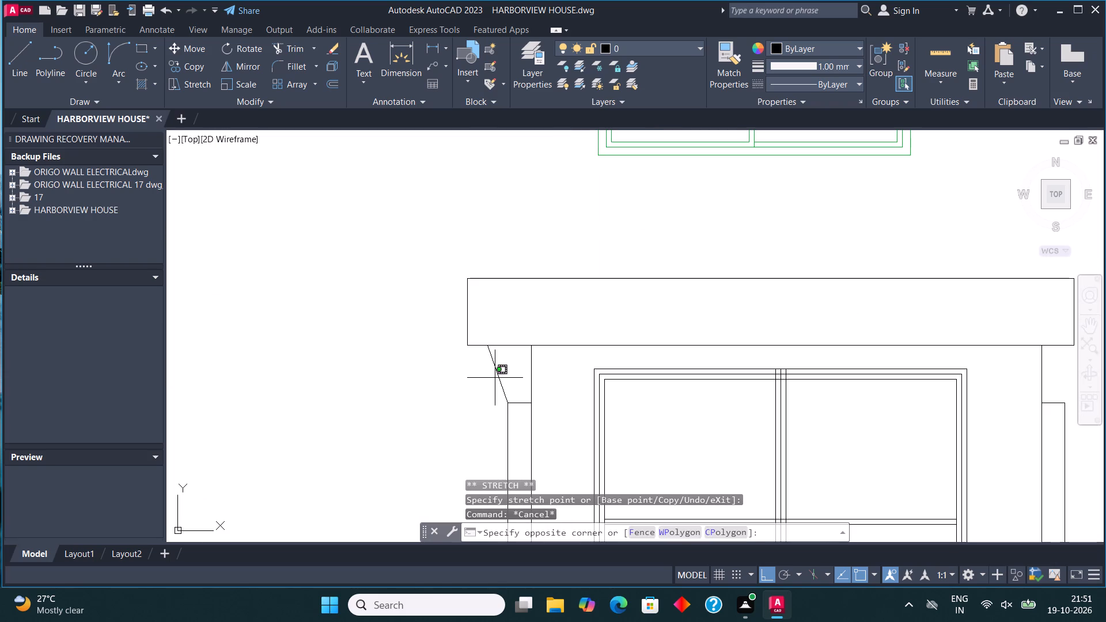
pyautogui.click(487, 364)
pyautogui.scroll(-2, 467, 384)
pyautogui.scroll(3, 503, 390)
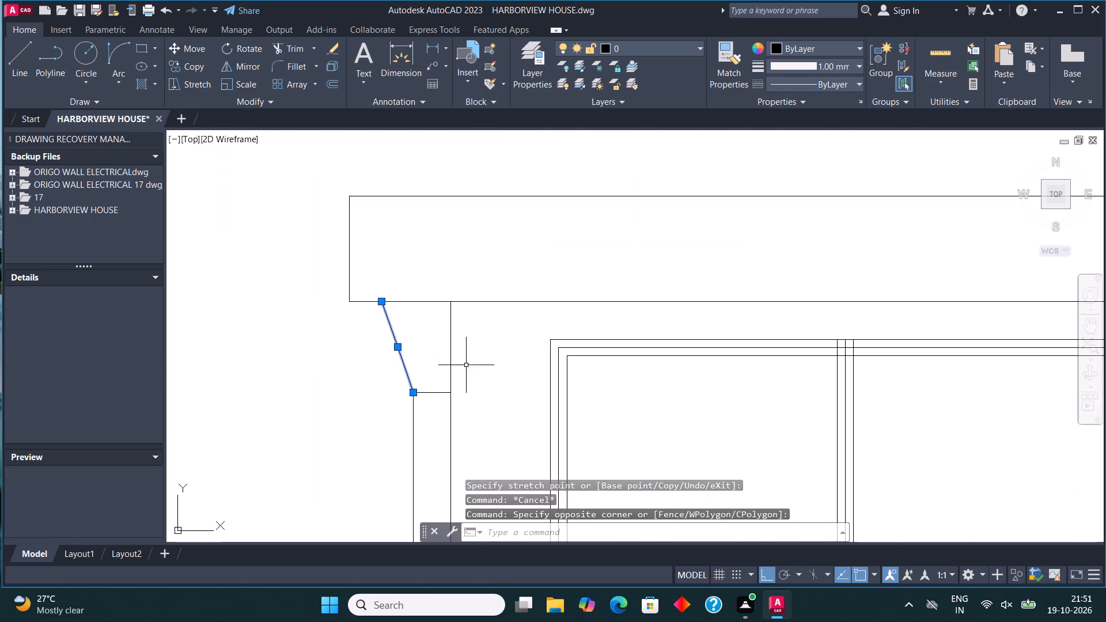
pyautogui.click(198, 66)
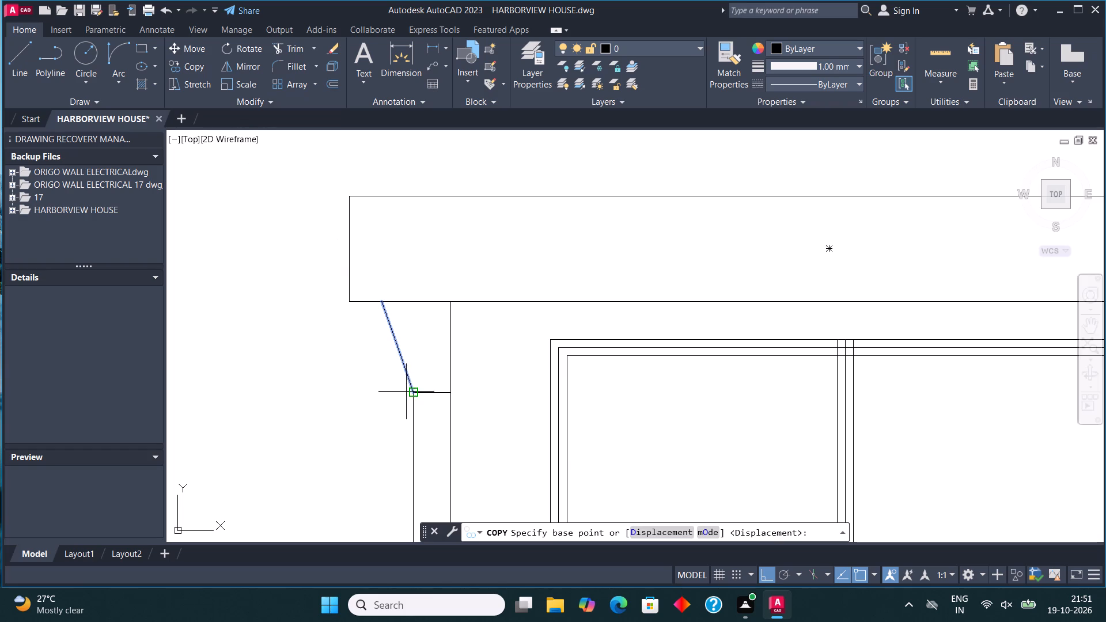
pyautogui.click(414, 393)
pyautogui.scroll(-2, 425, 413)
pyautogui.scroll(3, 781, 387)
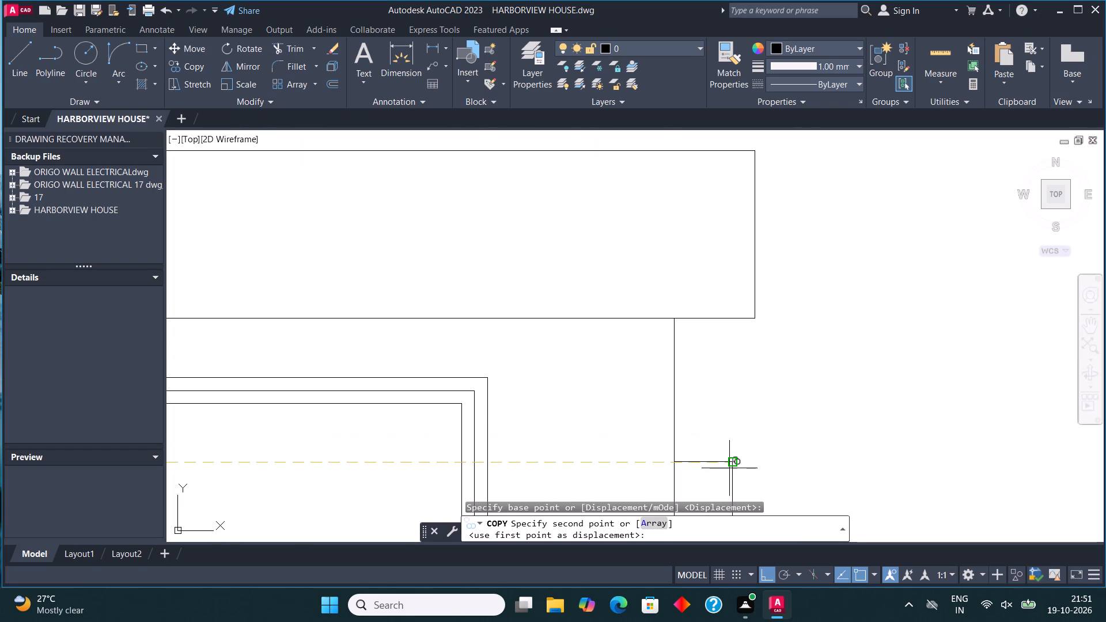
pyautogui.click(732, 460)
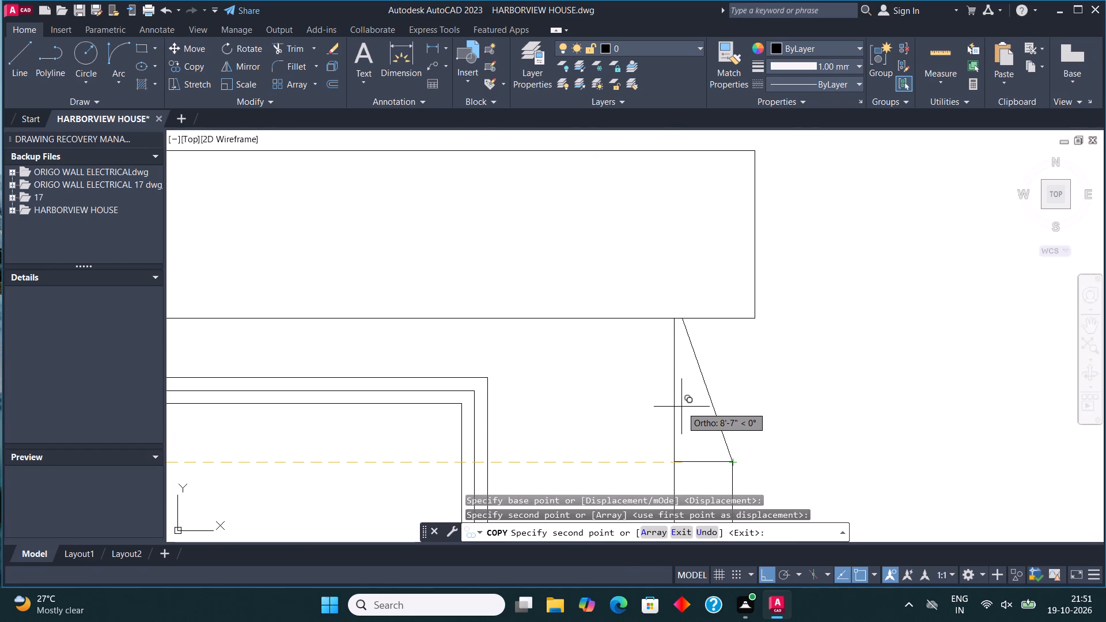
pyautogui.press('Escape')
# Mirror the copied arc about a vertical line through the right pillar's outer top corner, erasing the source.
pyautogui.click(713, 410)
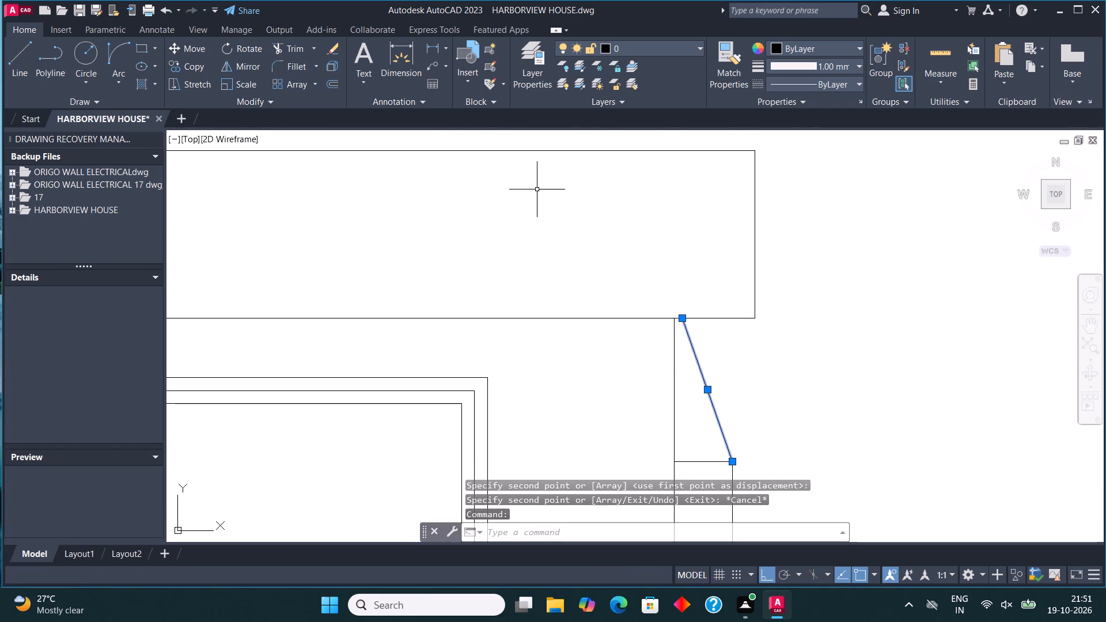
pyautogui.click(235, 67)
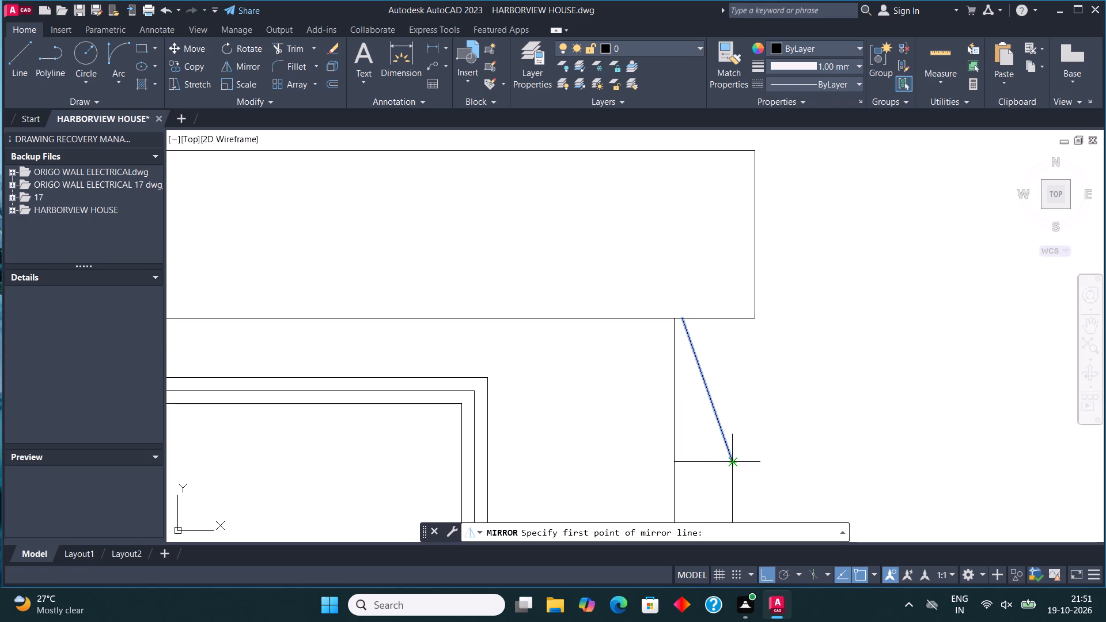
pyautogui.click(732, 466)
pyautogui.click(736, 389)
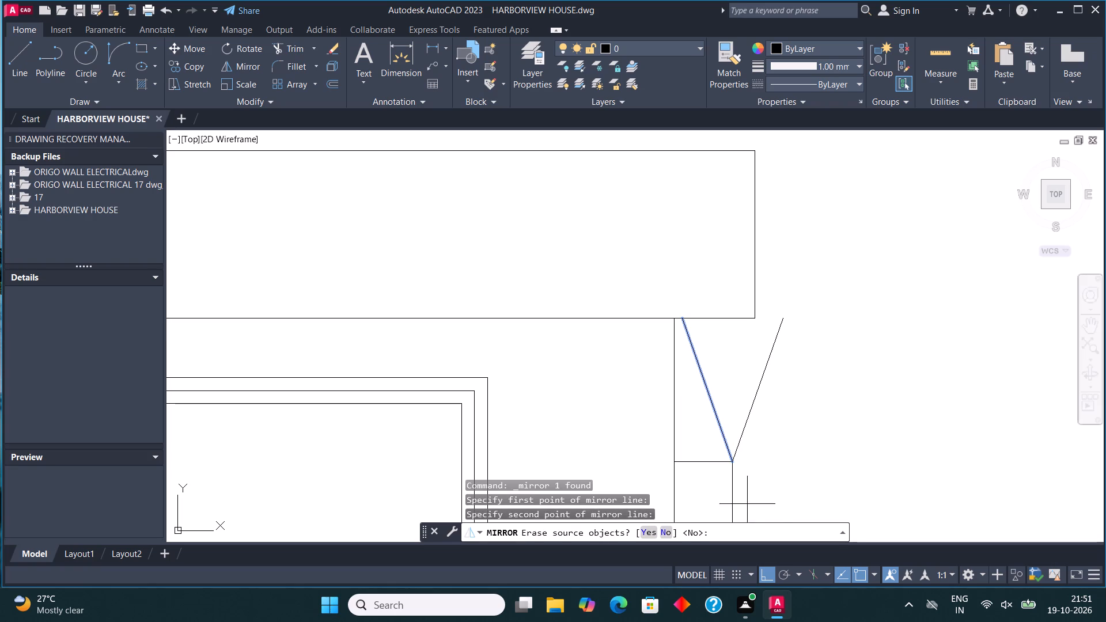
pyautogui.click(648, 527)
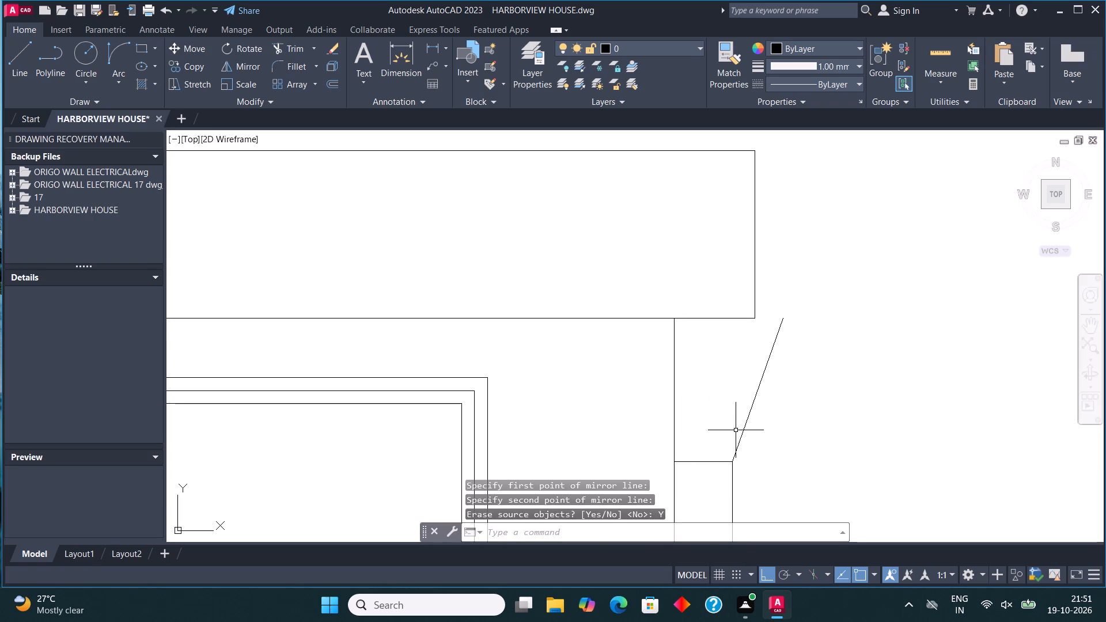
# Draw a line along the canopy rectangle's underside from its lower-left corner to the left pillar's inner vertical line.
pyautogui.scroll(-3, 743, 427)
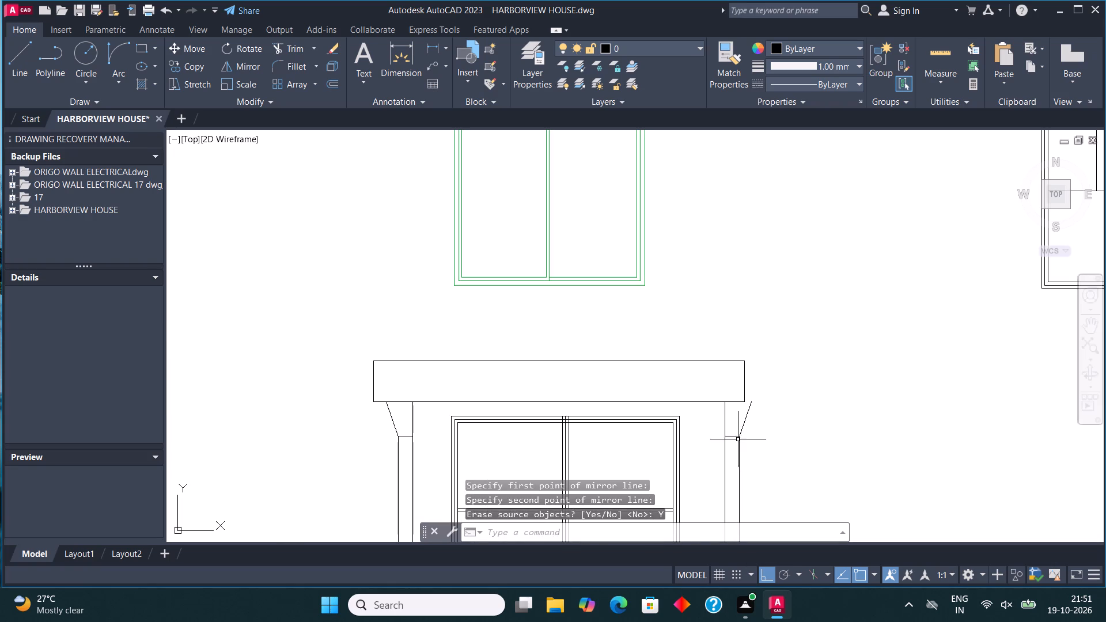
pyautogui.moveTo(764, 446); pyautogui.dragTo(779, 443, button='middle')
pyautogui.scroll(1, 769, 407)
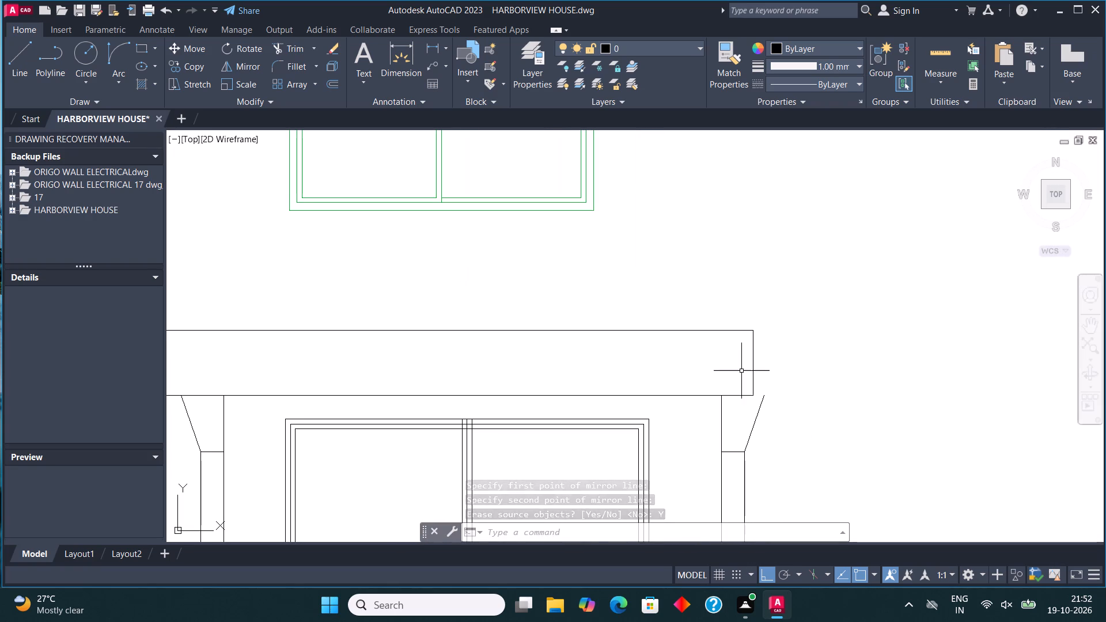
pyautogui.click(741, 370)
pyautogui.click(765, 370)
pyautogui.scroll(-1, 777, 379)
pyautogui.scroll(1, 773, 373)
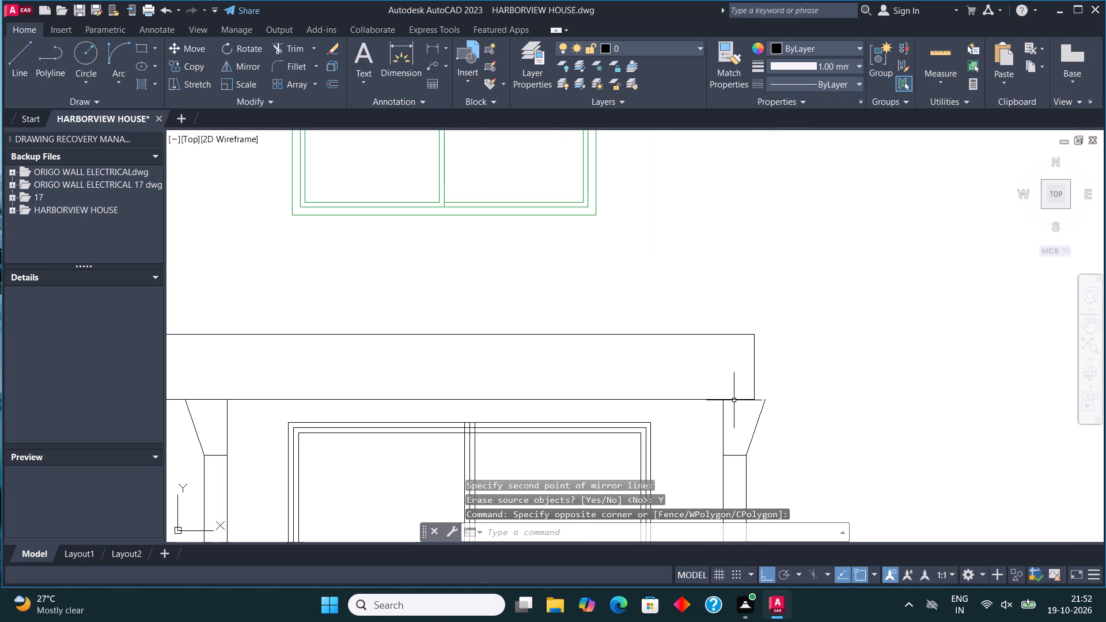
pyautogui.scroll(-3, 730, 401)
pyautogui.scroll(2, 596, 396)
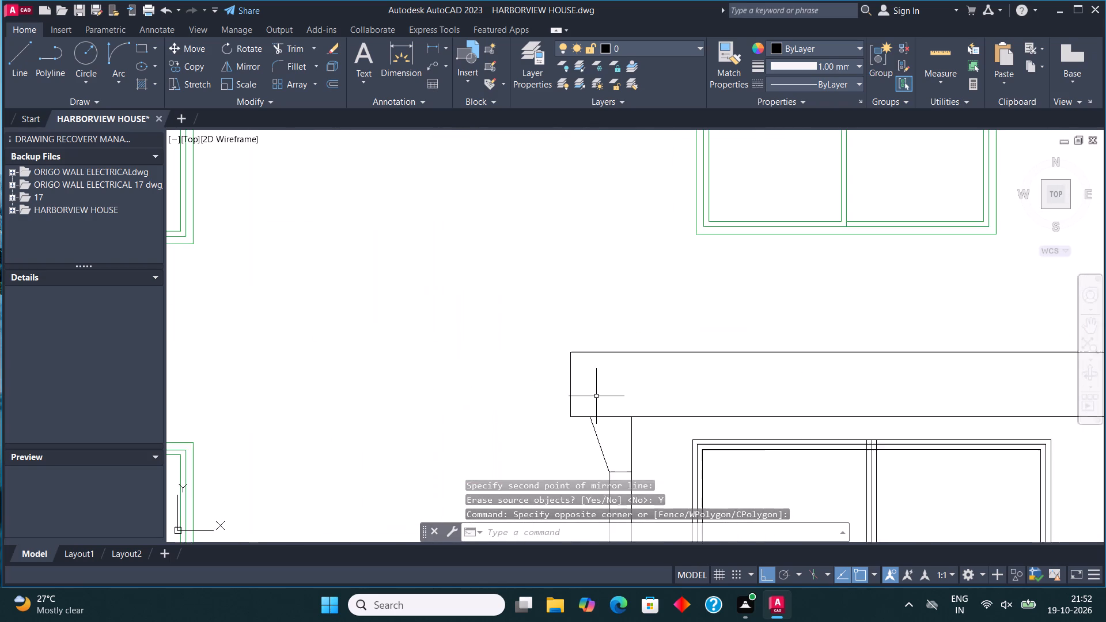
pyautogui.scroll(2, 596, 396)
pyautogui.moveTo(654, 418); pyautogui.dragTo(590, 378, button='middle')
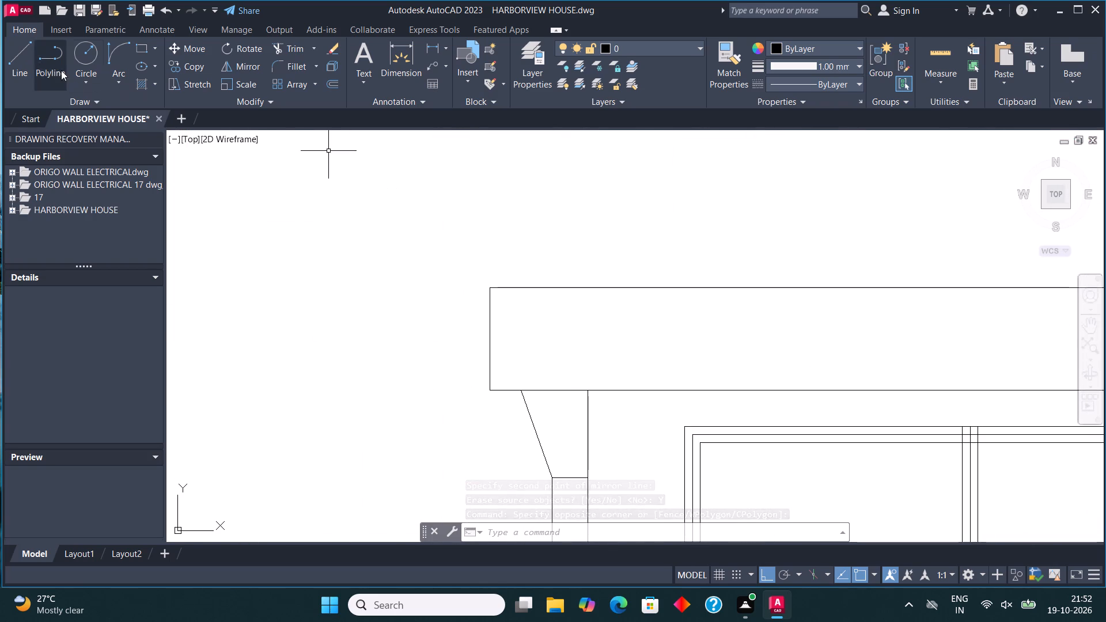
pyautogui.click(28, 60)
pyautogui.click(487, 392)
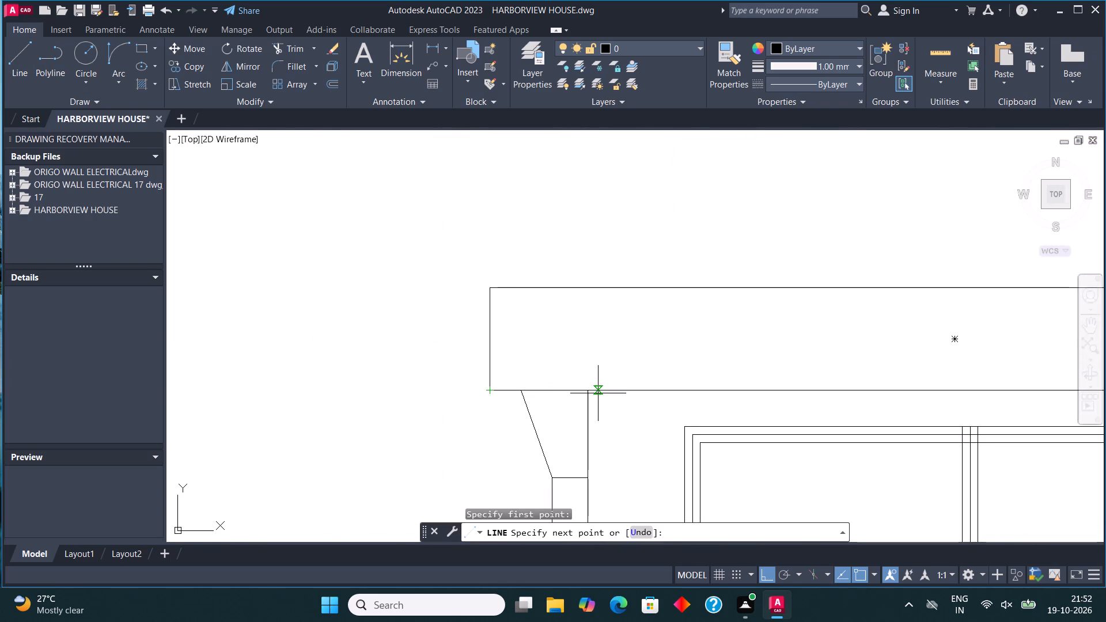
pyautogui.click(586, 395)
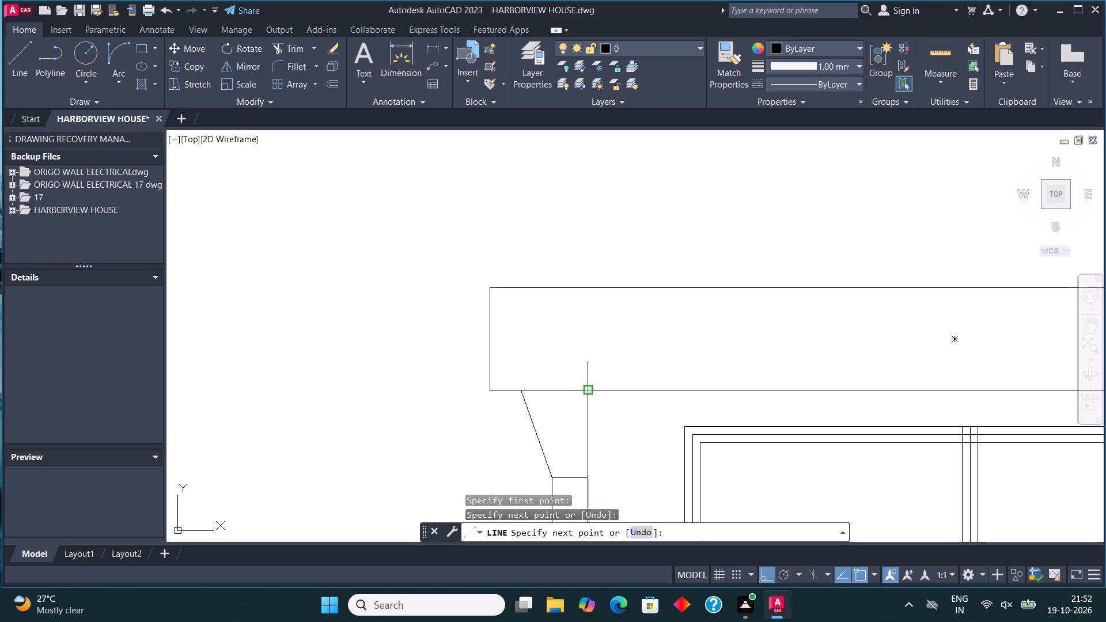
pyautogui.press('Escape')
# Copy this overhang line from its left end to the top of the right pillar's inner vertical line.
pyautogui.click(580, 393)
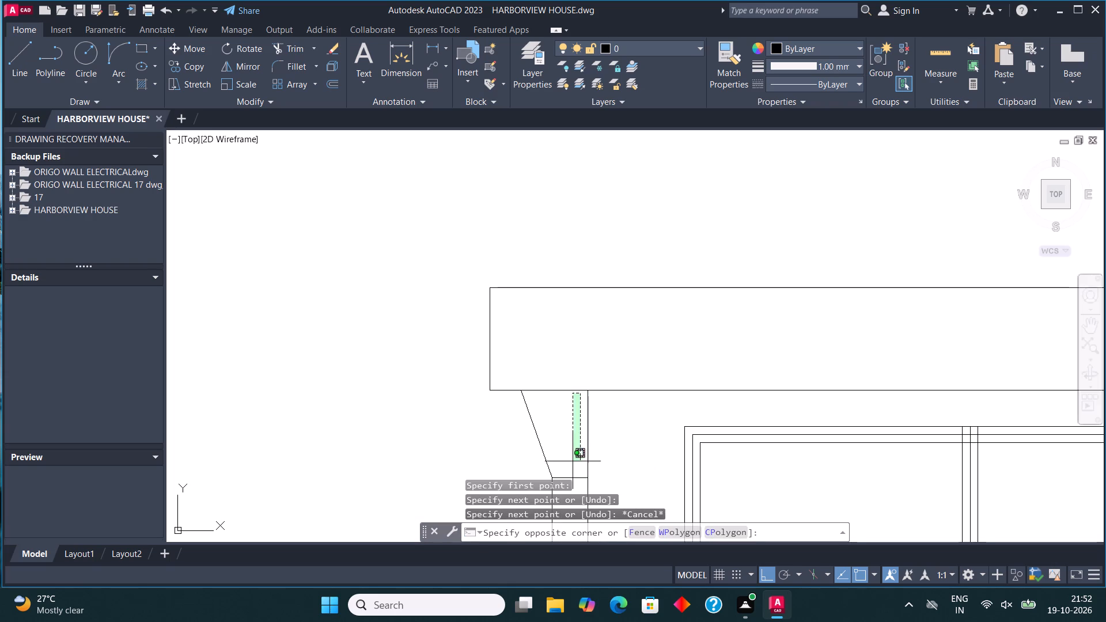
pyautogui.press('Escape')
pyautogui.click(557, 393)
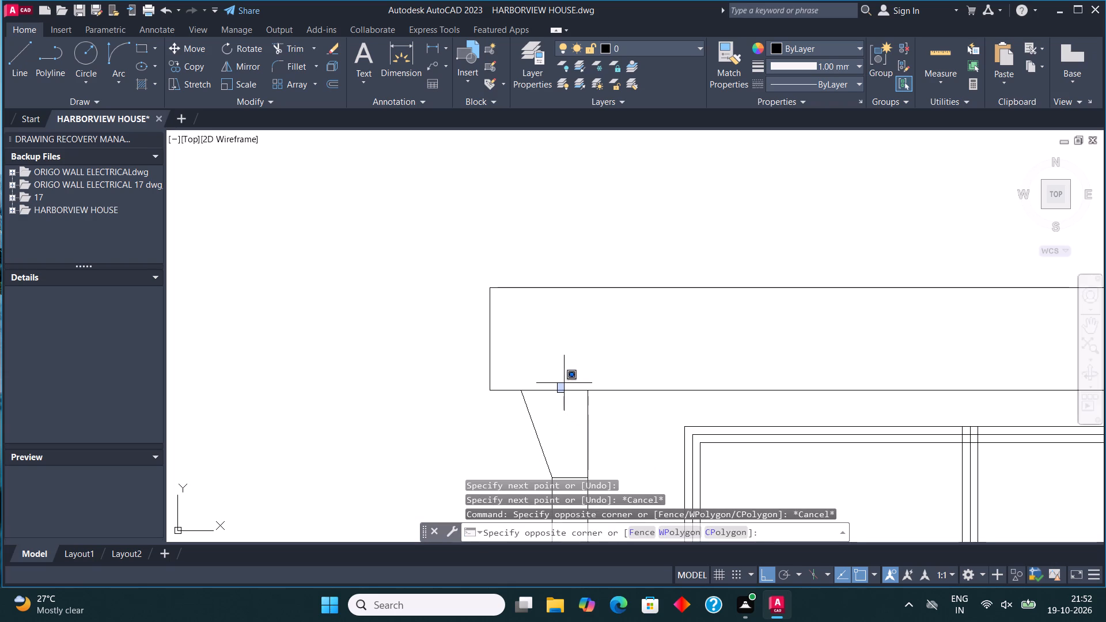
pyautogui.click(561, 382)
pyautogui.click(556, 391)
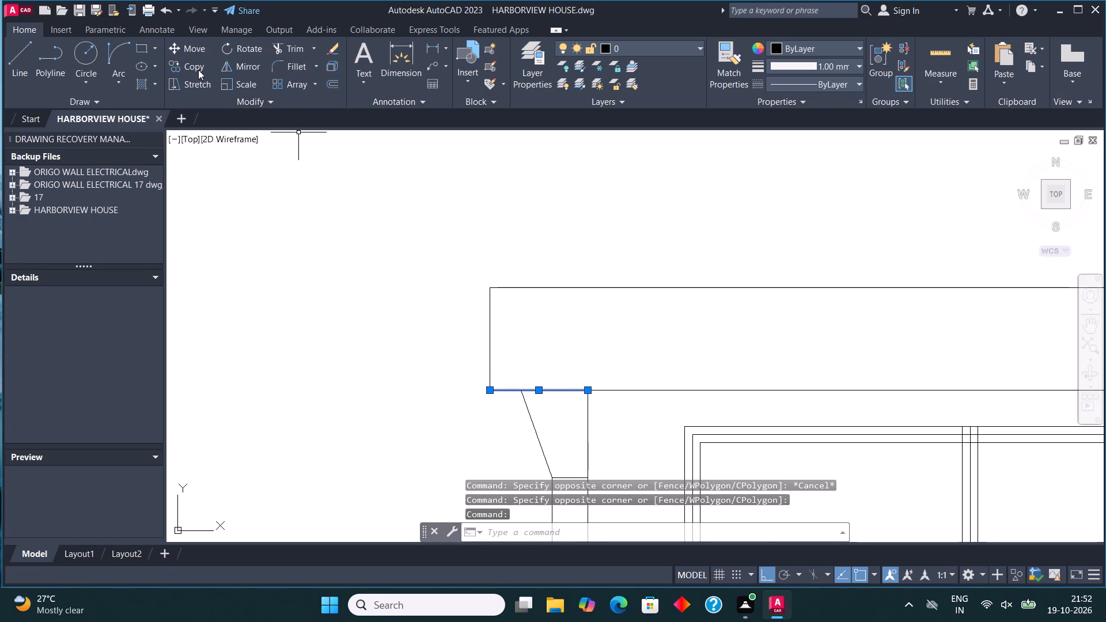
pyautogui.click(198, 68)
pyautogui.click(489, 389)
pyautogui.scroll(-4, 489, 394)
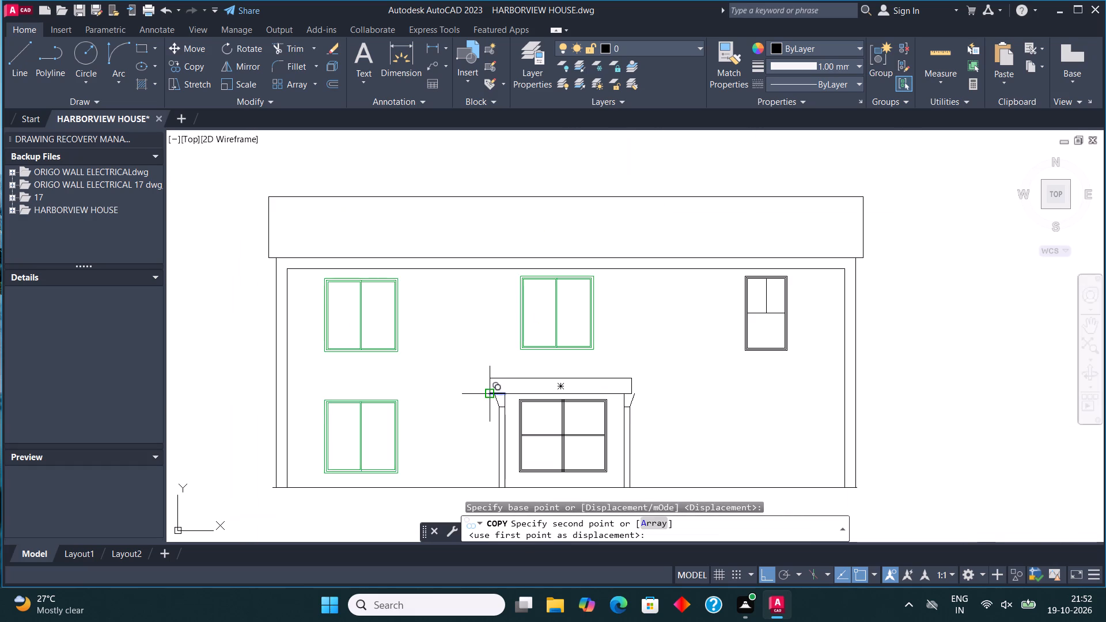
pyautogui.scroll(4, 618, 404)
pyautogui.click(639, 352)
pyautogui.press('Escape')
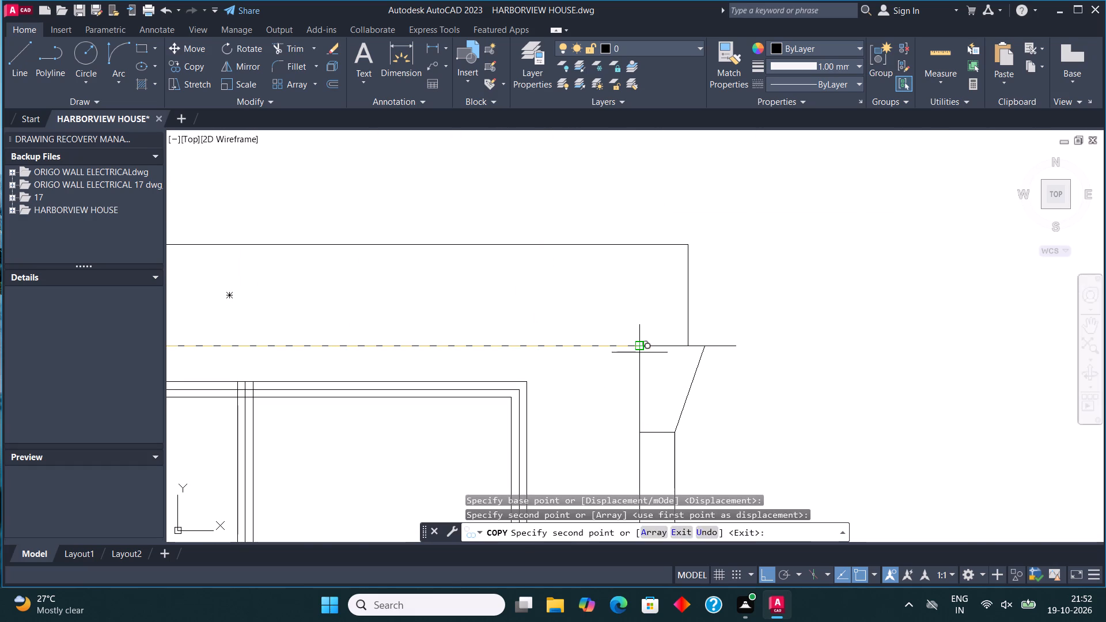
# Stretch the canopy rectangle's right edge outward about 6" to meet the end of the copied overhang line.
pyautogui.click(685, 309)
pyautogui.click(685, 293)
pyautogui.click(688, 294)
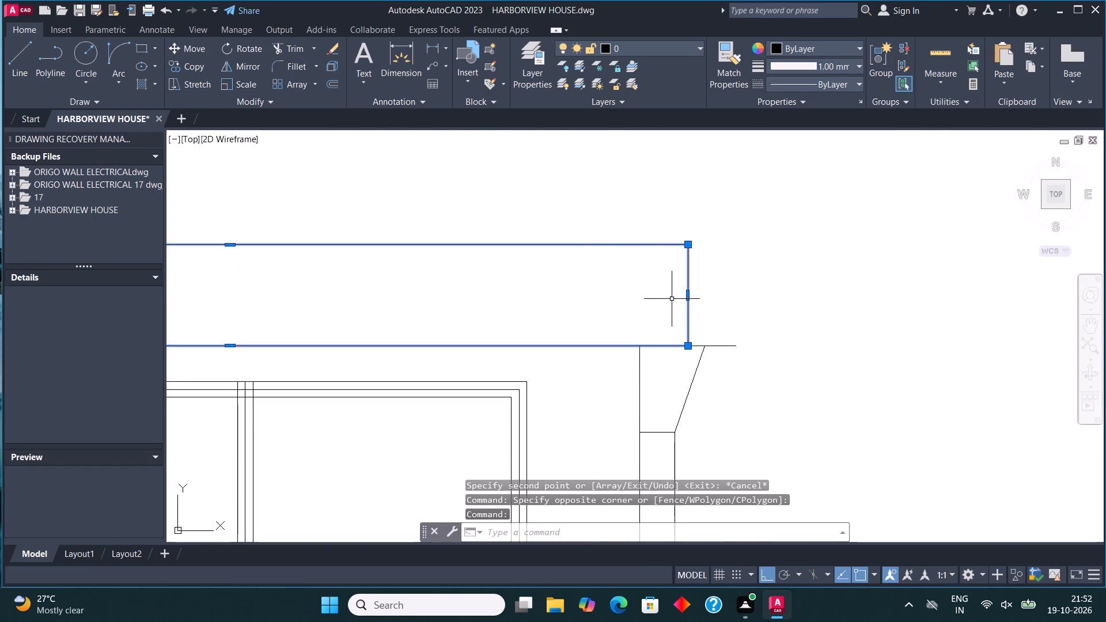
pyautogui.click(689, 297)
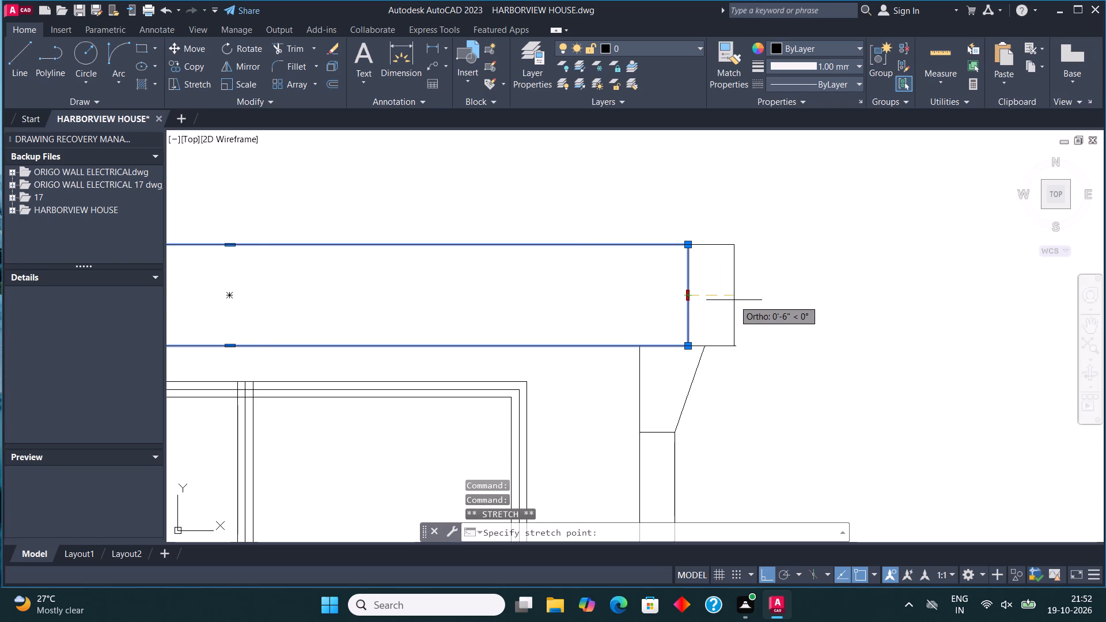
pyautogui.click(734, 300)
pyautogui.press('Escape')
pyautogui.scroll(3, 738, 329)
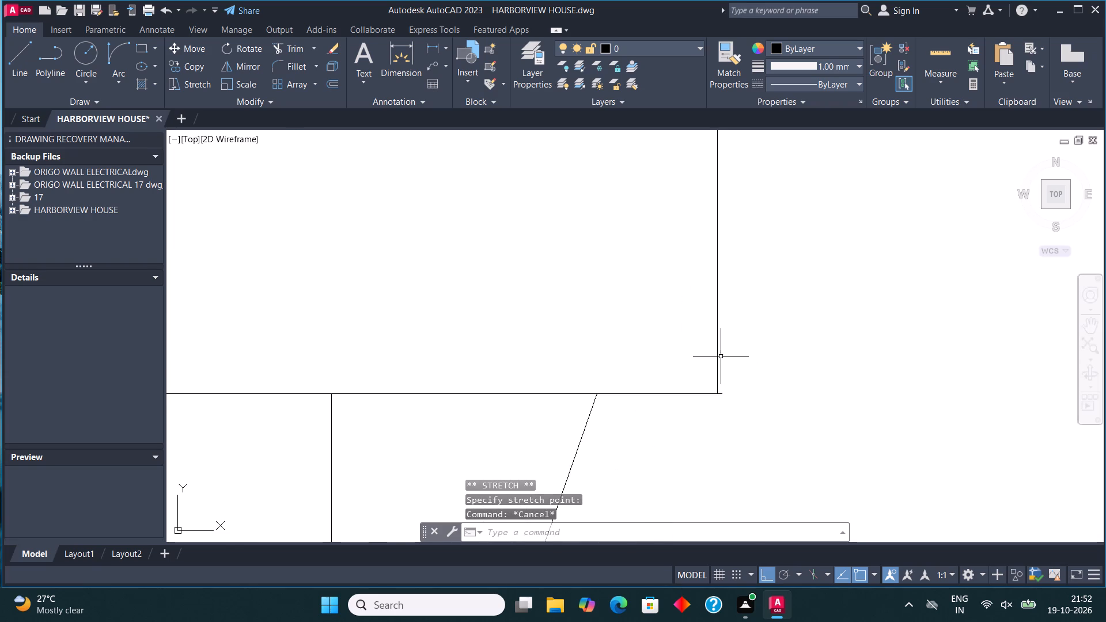
pyautogui.click(719, 355)
pyautogui.click(710, 344)
pyautogui.scroll(1, 714, 198)
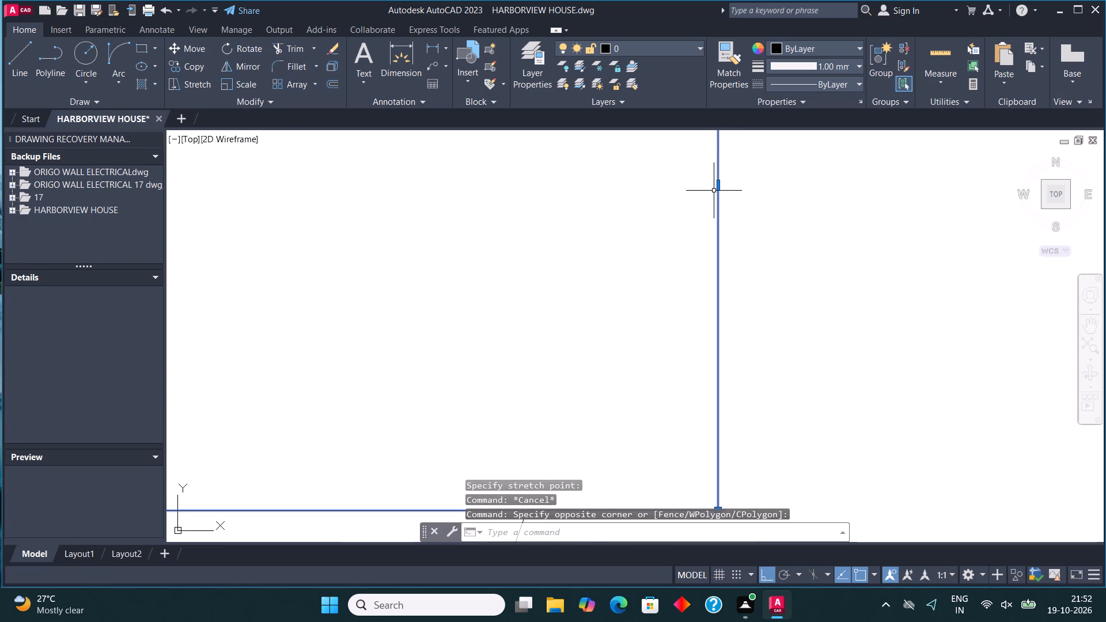
pyautogui.click(719, 186)
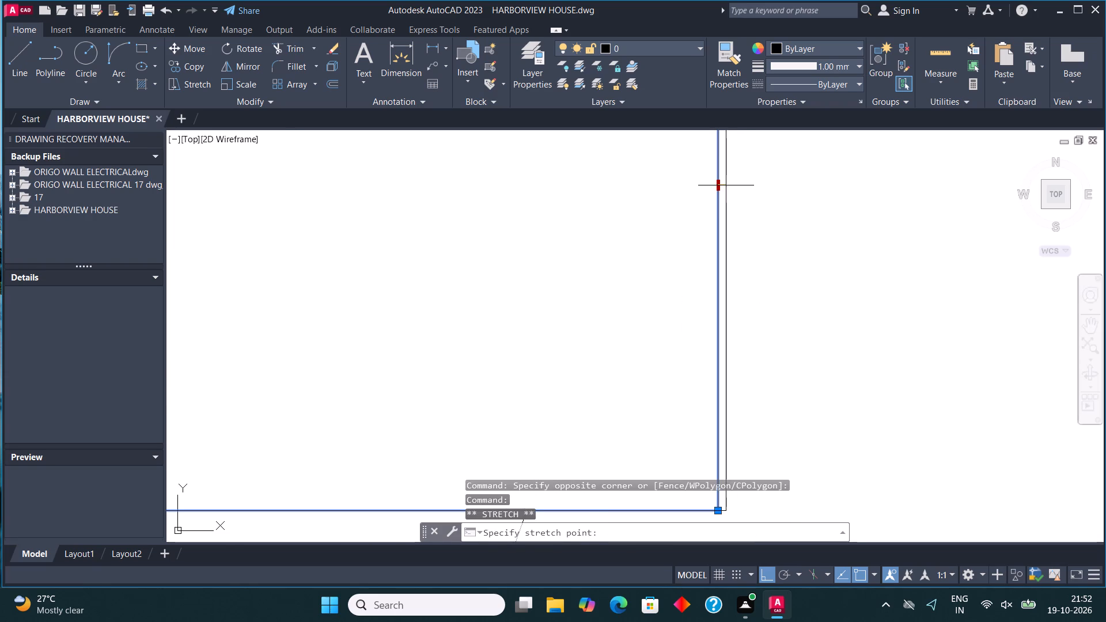
pyautogui.click(726, 185)
pyautogui.press('Escape')
pyautogui.scroll(-4, 714, 383)
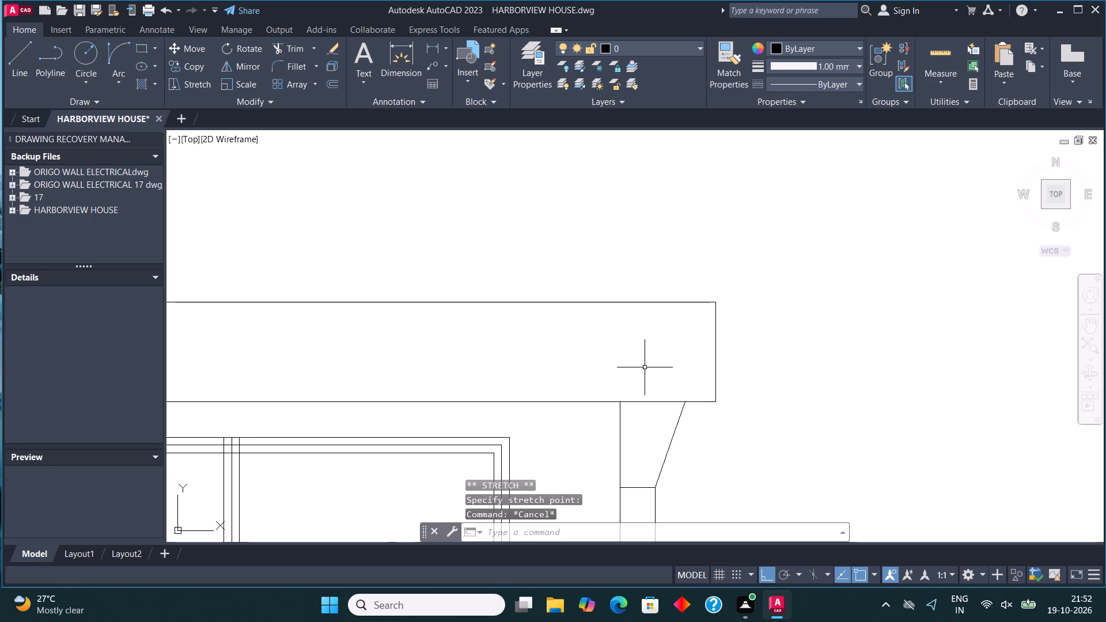
# Copy the door from the left side elevation, by its lower-left corner, onto the new elevation's ground line just right of the canopy.
pyautogui.scroll(-4, 643, 418)
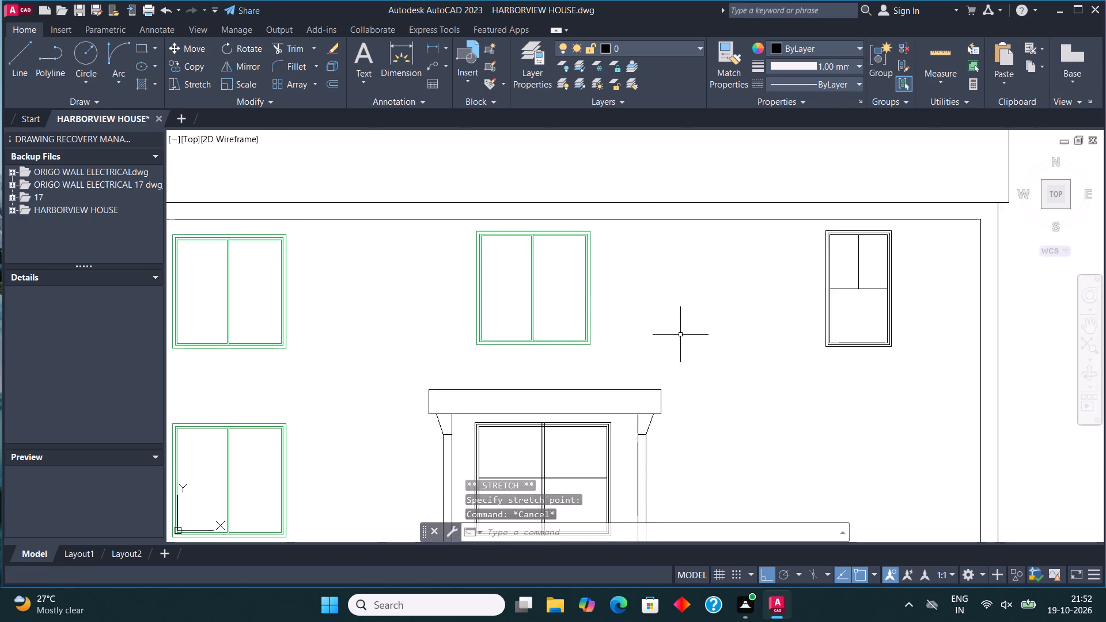
pyautogui.moveTo(651, 390); pyautogui.dragTo(651, 333, button='middle')
pyautogui.scroll(-4, 663, 397)
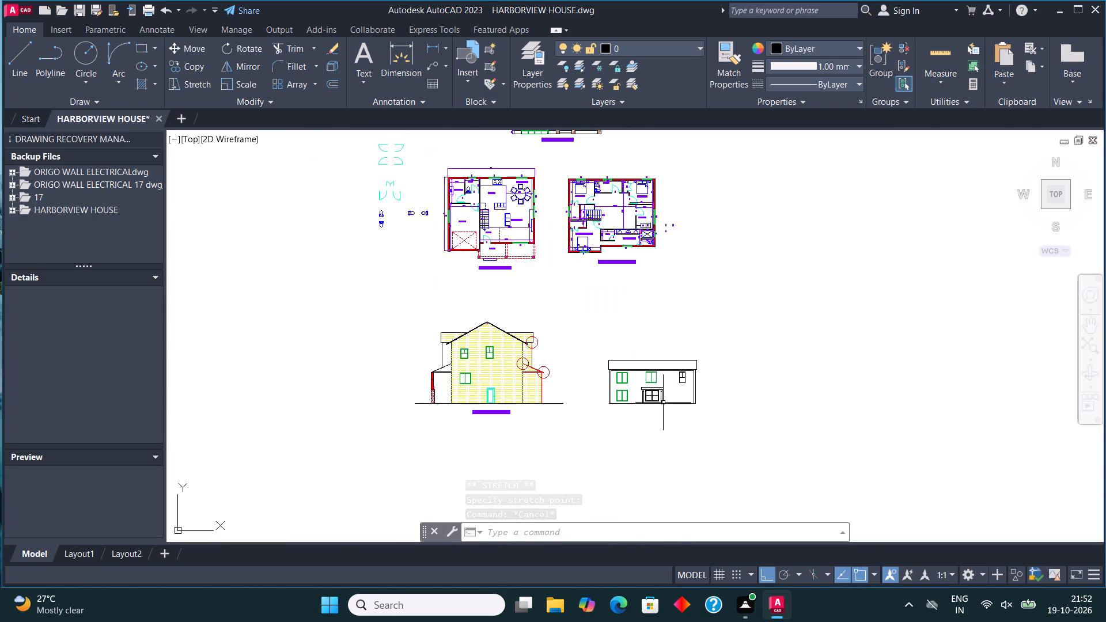
pyautogui.scroll(3, 475, 407)
pyautogui.click(523, 363)
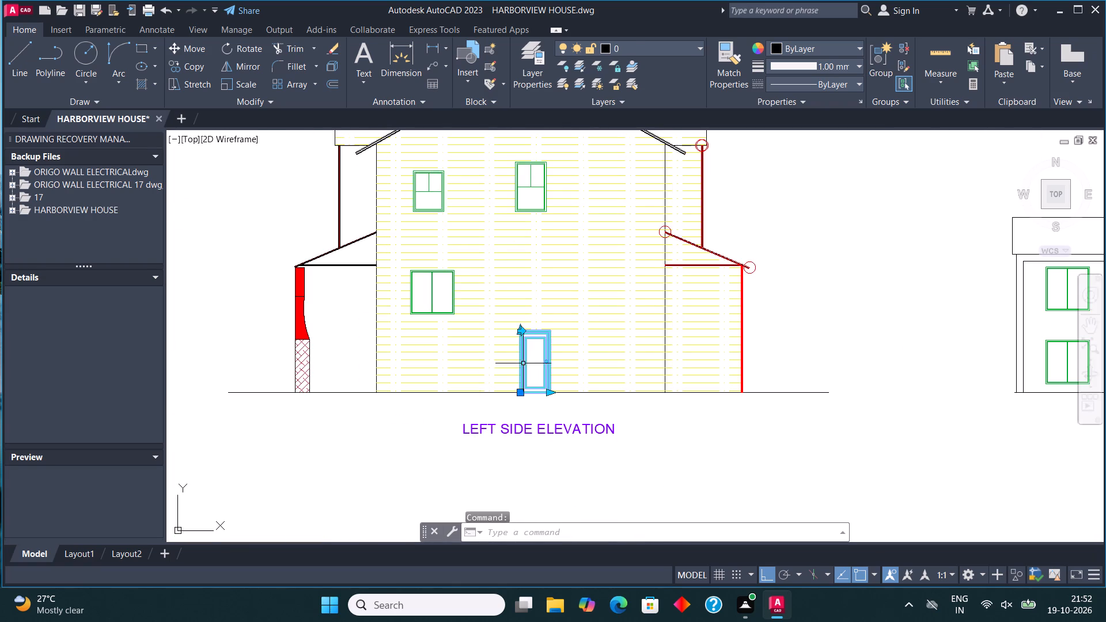
pyautogui.click(179, 67)
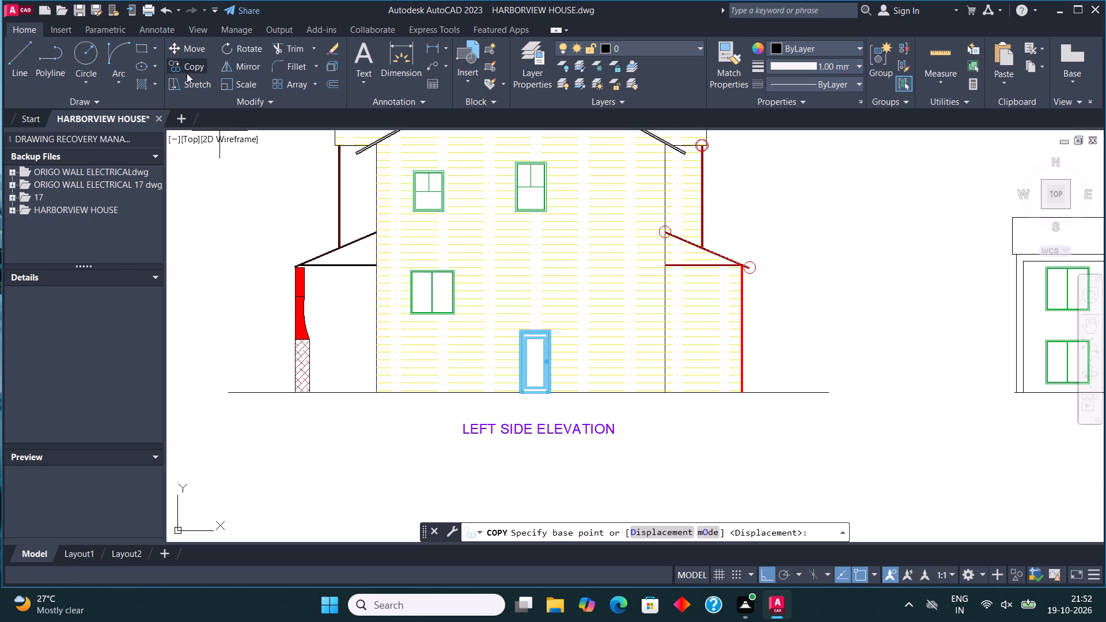
pyautogui.scroll(4, 545, 384)
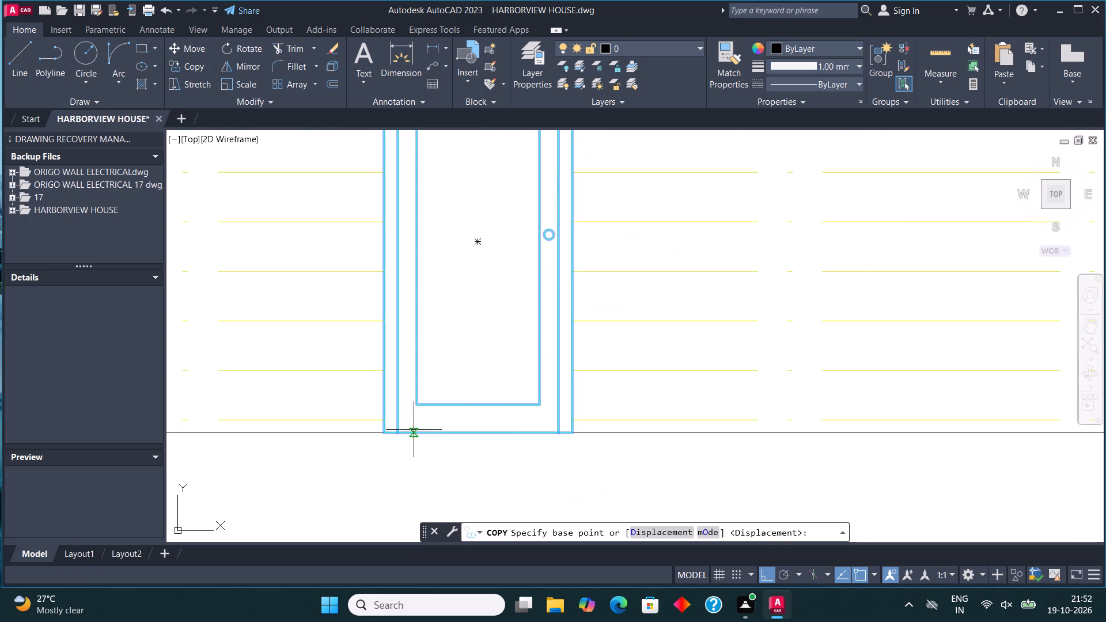
pyautogui.click(382, 433)
pyautogui.scroll(-6, 498, 351)
pyautogui.scroll(5, 787, 348)
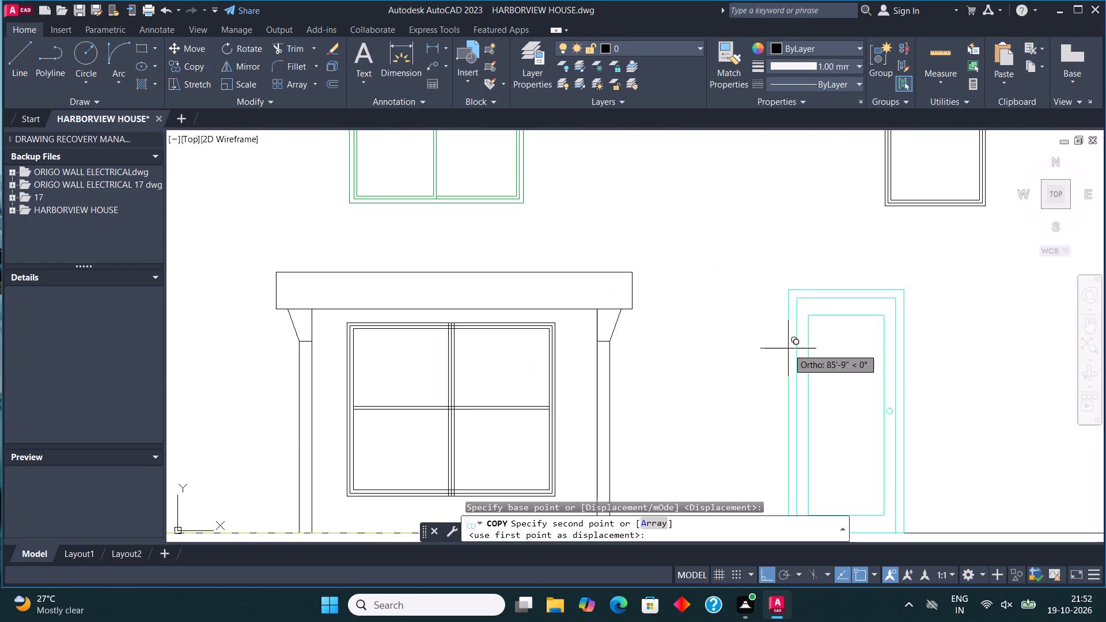
pyautogui.moveTo(765, 339); pyautogui.dragTo(710, 296, button='middle')
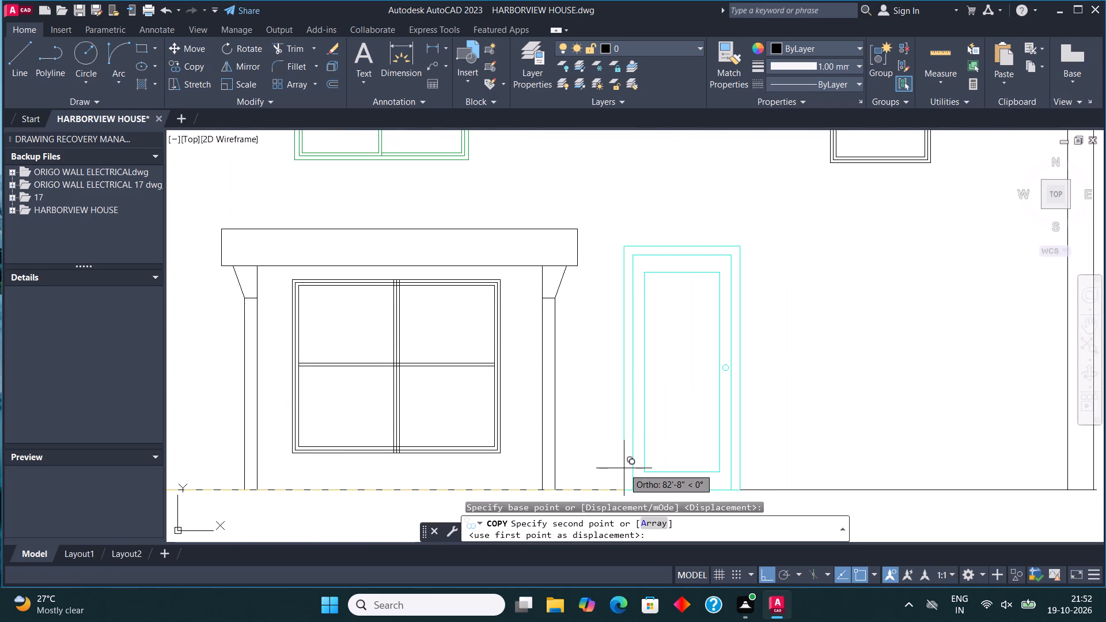
pyautogui.click(607, 469)
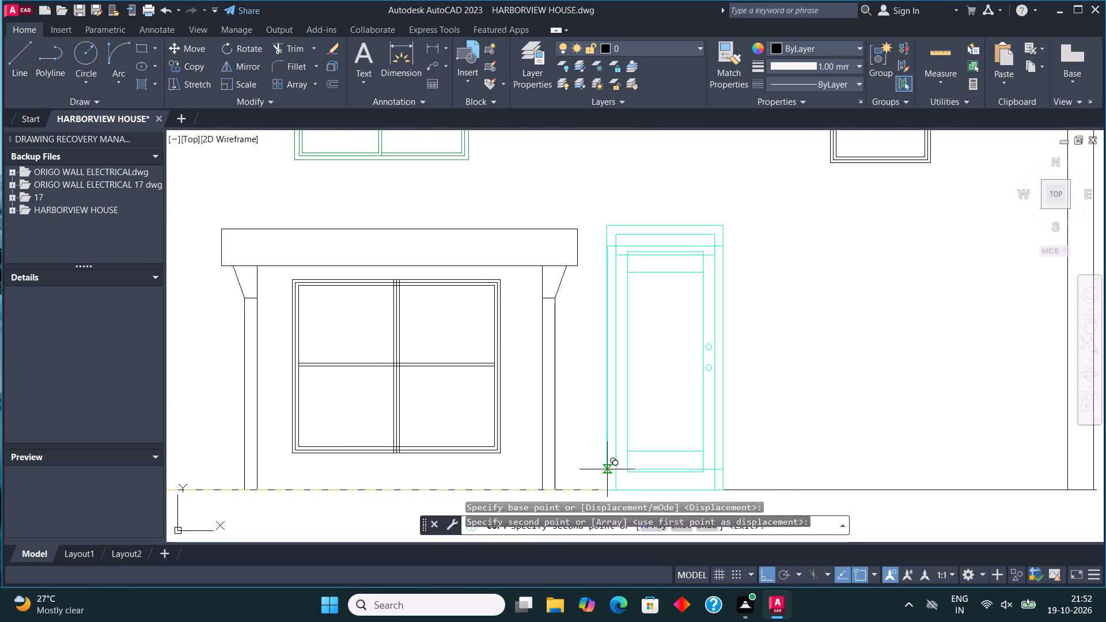
# Copy the left side elevation's upper-left window, by its glazing-bar intersection, onto the new elevation's ground floor between the door and right wall.
pyautogui.press('Escape')
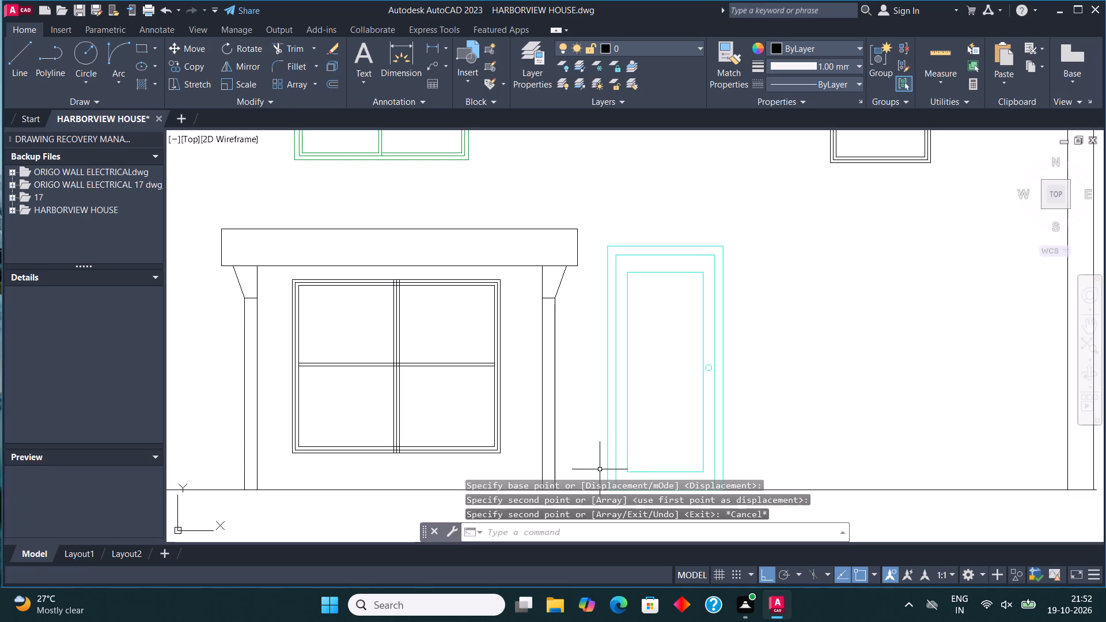
pyautogui.scroll(-4, 596, 471)
pyautogui.scroll(-3, 610, 382)
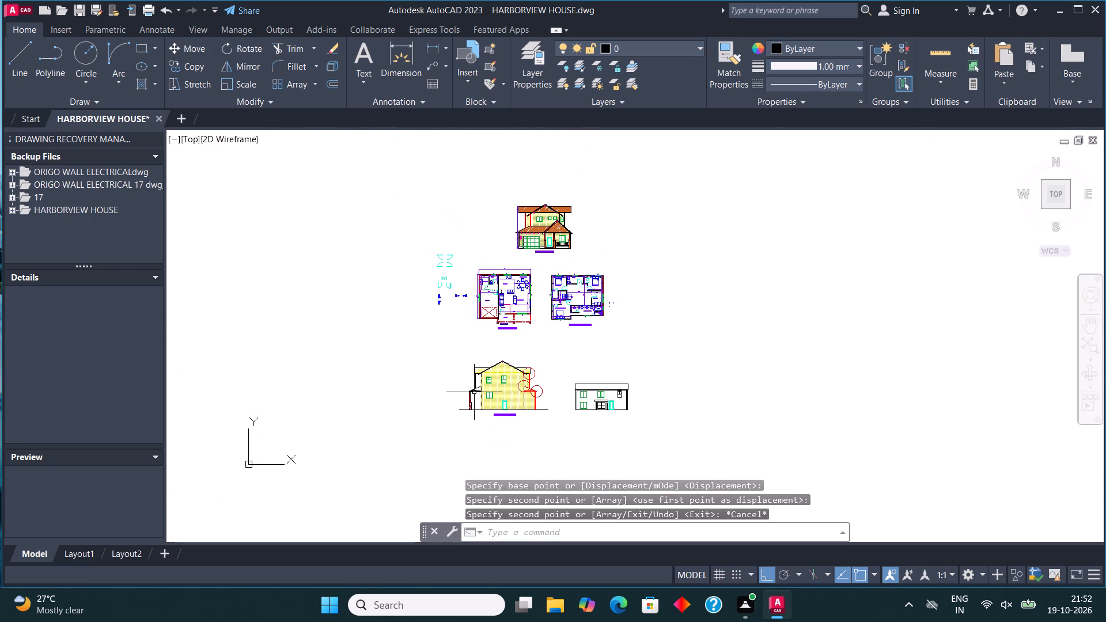
pyautogui.scroll(4, 495, 385)
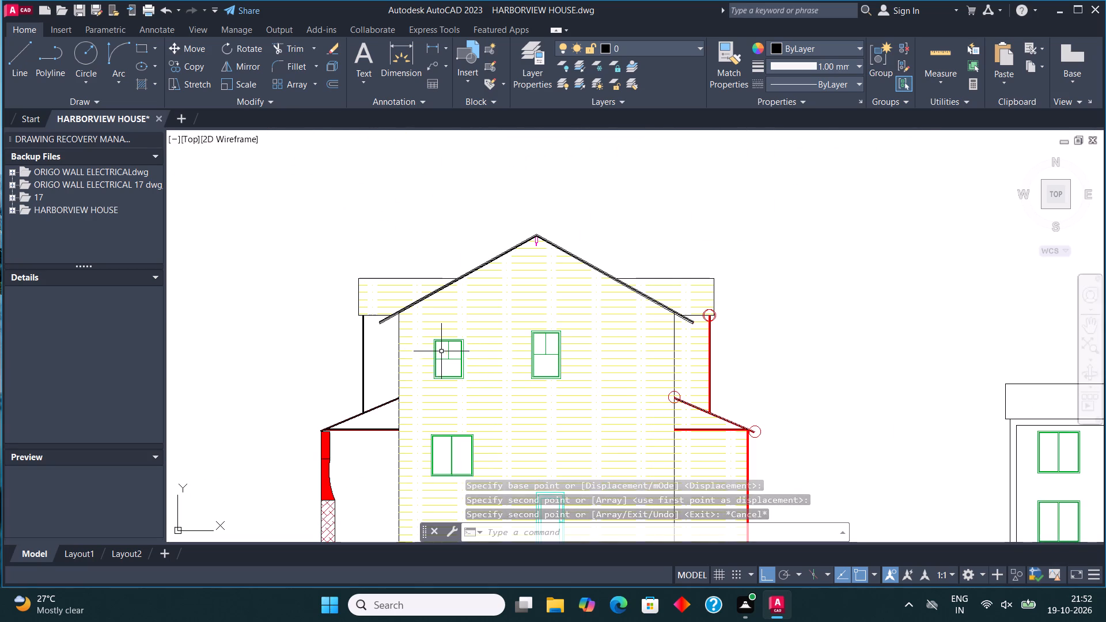
pyautogui.scroll(2, 454, 363)
pyautogui.click(454, 369)
pyautogui.click(419, 320)
pyautogui.scroll(4, 434, 299)
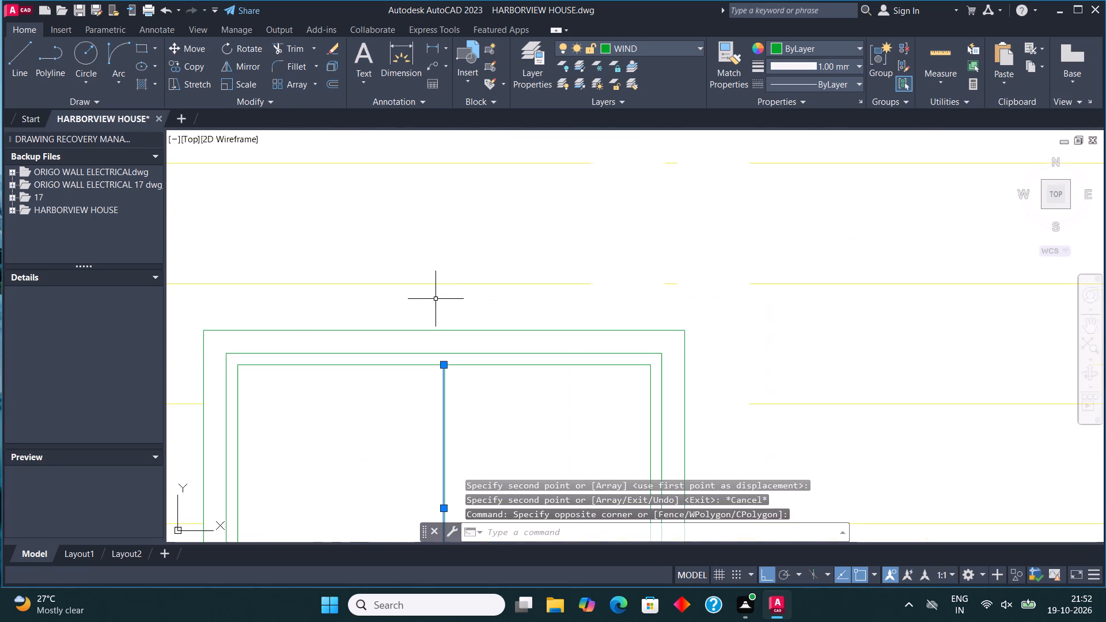
pyautogui.click(499, 380)
pyautogui.click(480, 327)
pyautogui.scroll(-3, 480, 351)
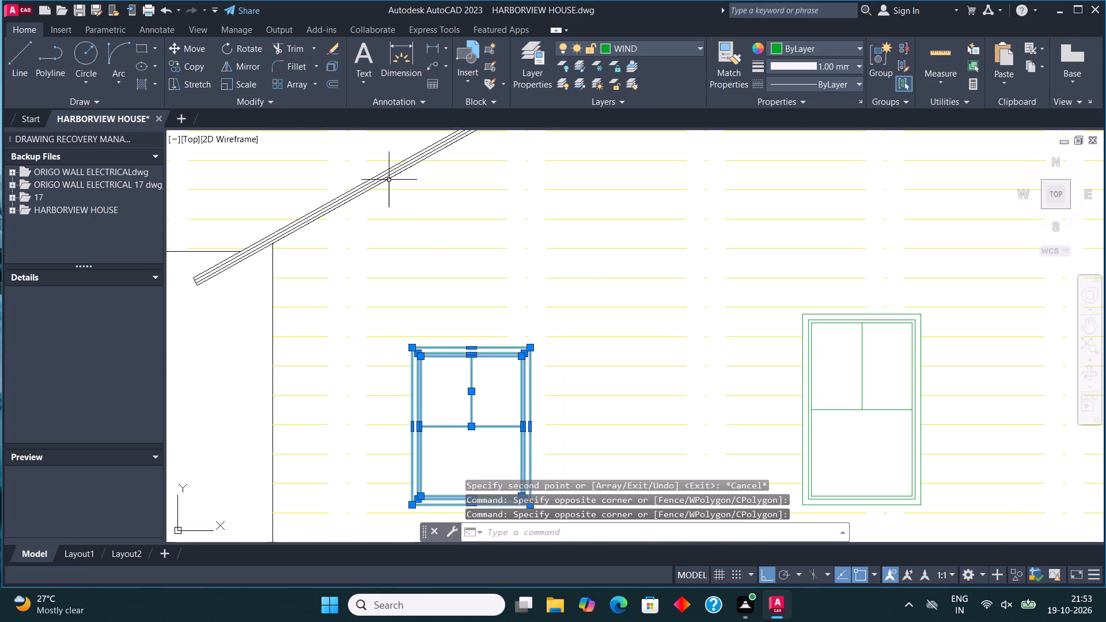
pyautogui.click(189, 70)
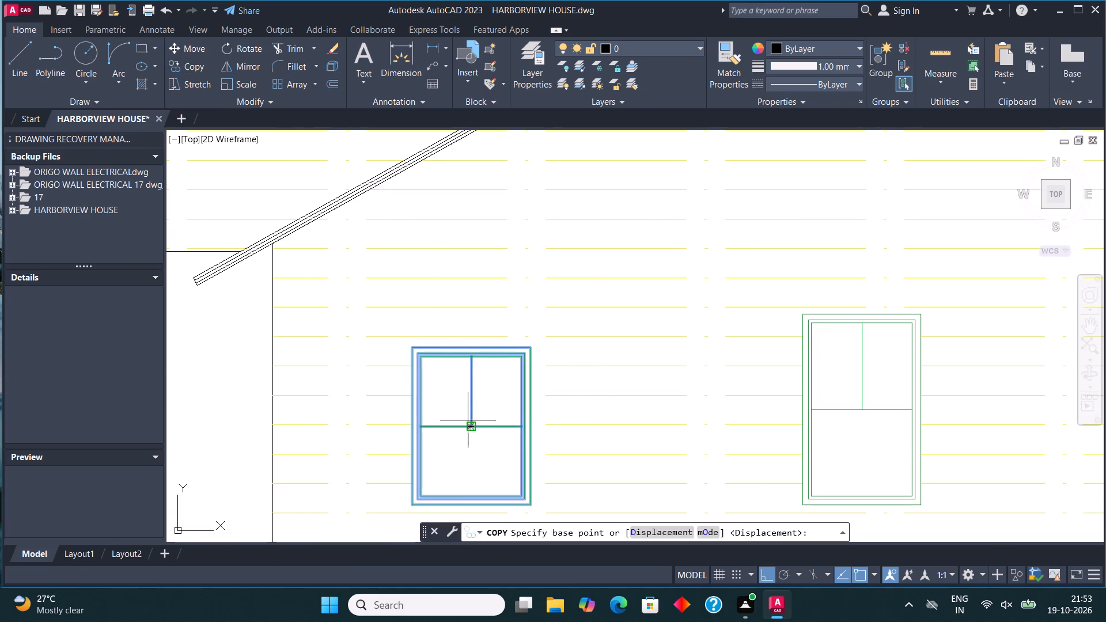
pyautogui.click(467, 420)
pyautogui.scroll(-6, 476, 439)
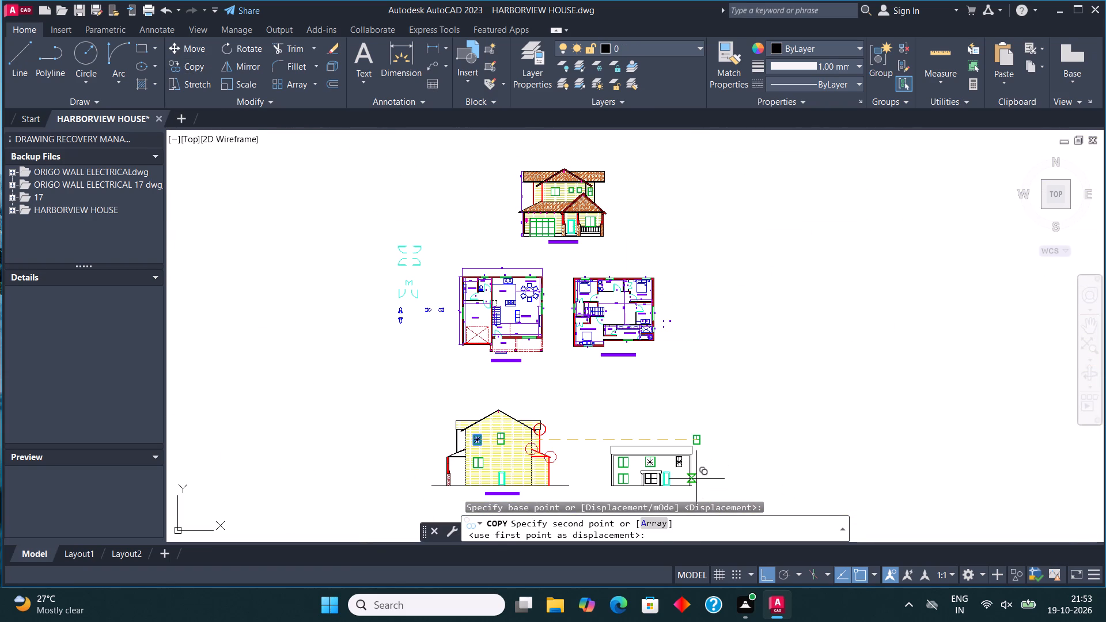
pyautogui.press('F8')
pyautogui.scroll(4, 684, 472)
pyautogui.moveTo(672, 446); pyautogui.dragTo(672, 441, button='middle')
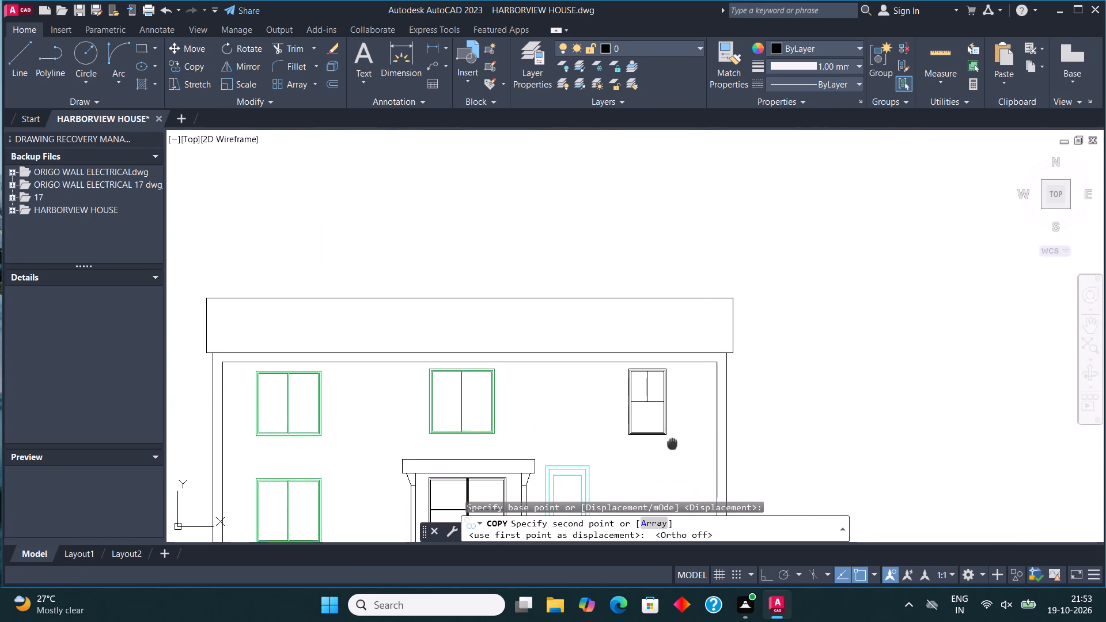
pyautogui.moveTo(672, 441); pyautogui.dragTo(675, 337, button='middle')
pyautogui.scroll(2, 638, 388)
pyautogui.click(662, 392)
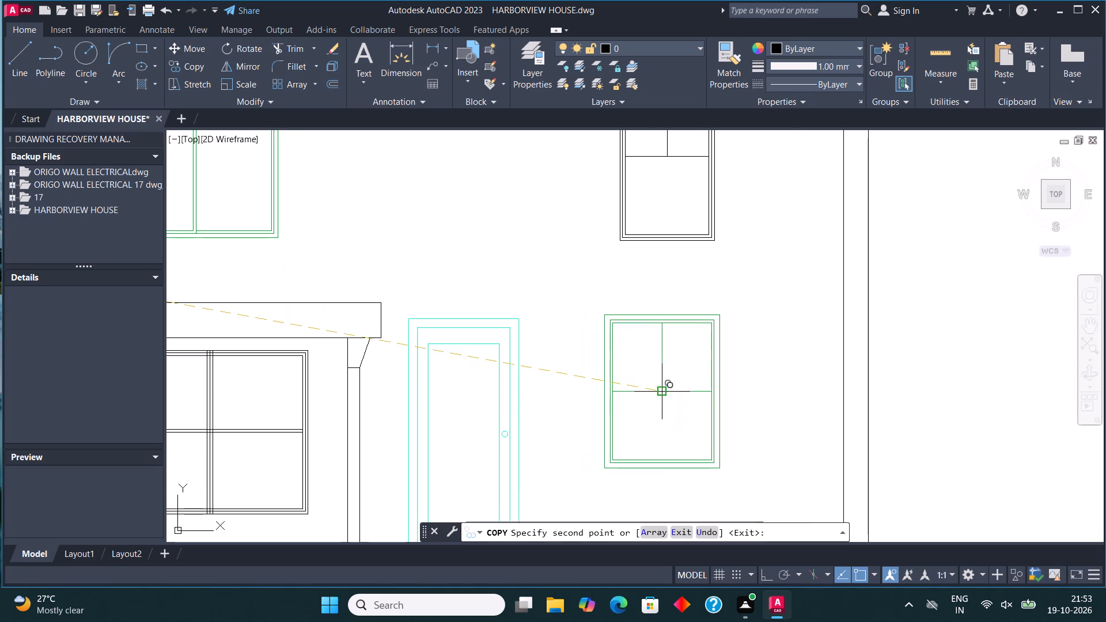
pyautogui.scroll(-3, 659, 427)
pyautogui.press('Escape')
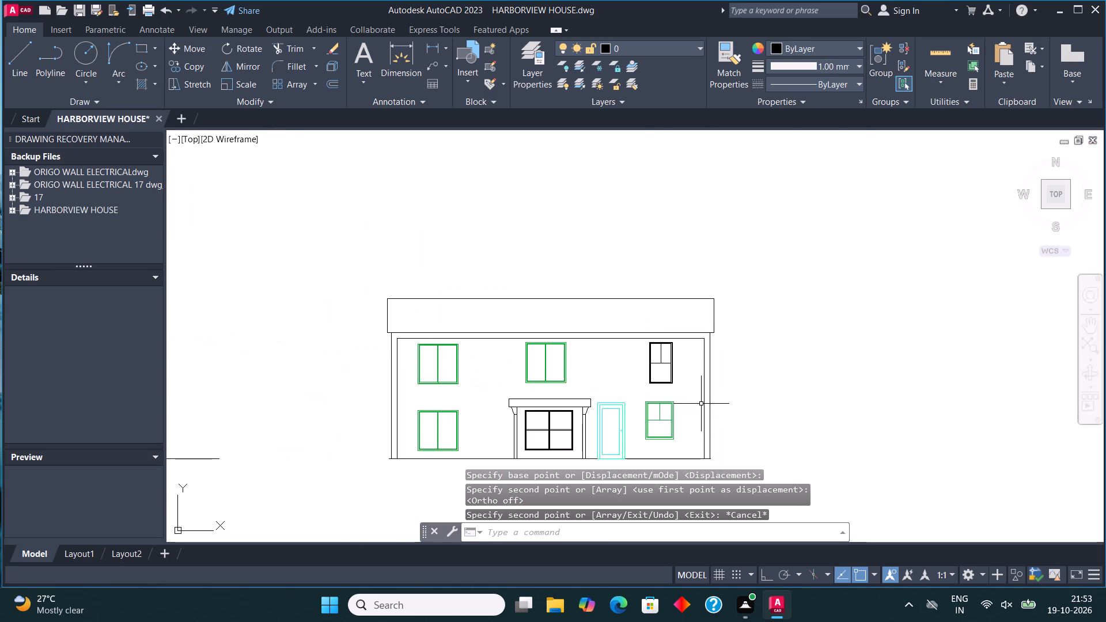
# Scale the copied window down to a little over half its size about its glazing-bar intersection.
pyautogui.scroll(2, 657, 438)
pyautogui.click(709, 449)
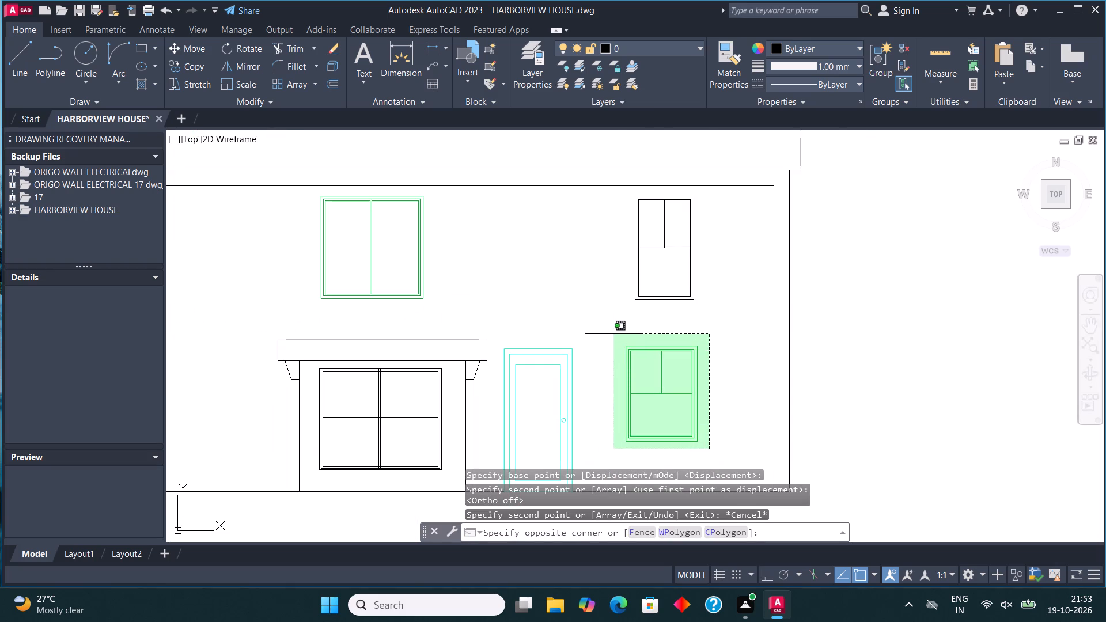
pyautogui.click(615, 333)
pyautogui.click(247, 86)
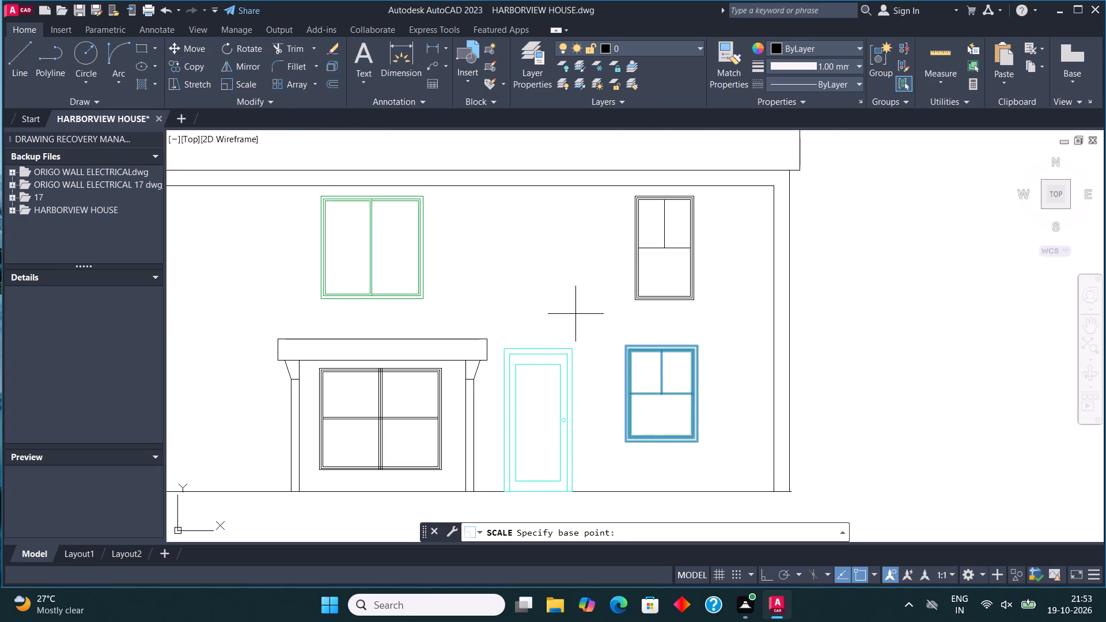
pyautogui.click(654, 395)
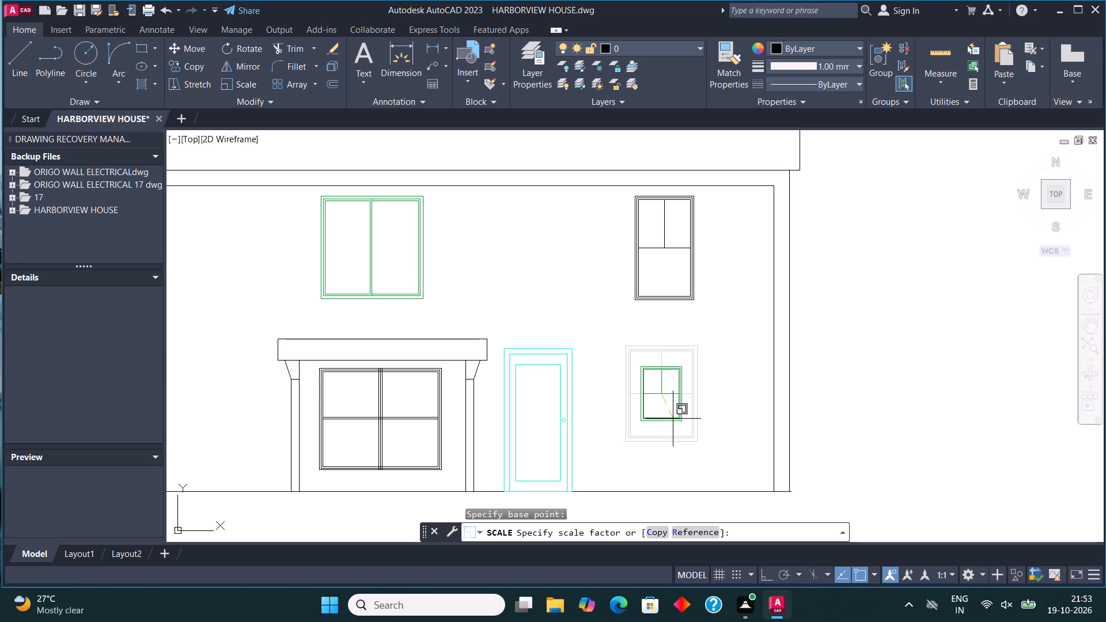
pyautogui.click(673, 419)
# Move the reduced window upward so its top sits about level with the top of the door.
pyautogui.moveTo(679, 430); pyautogui.dragTo(677, 422)
pyautogui.click(621, 320)
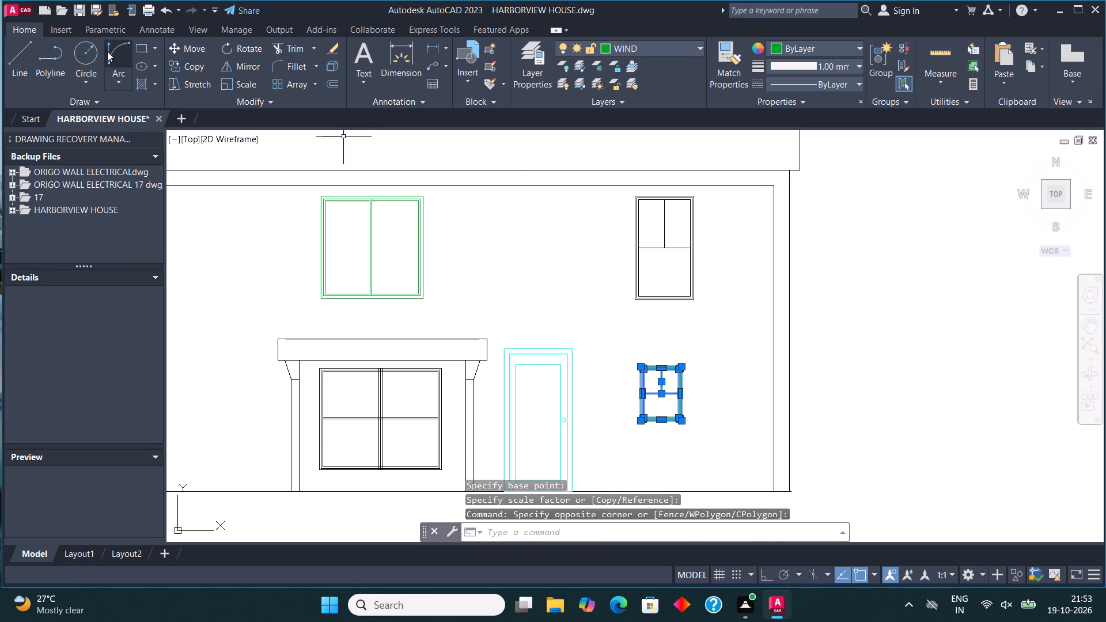
pyautogui.click(194, 51)
pyautogui.scroll(2, 675, 427)
pyautogui.click(646, 377)
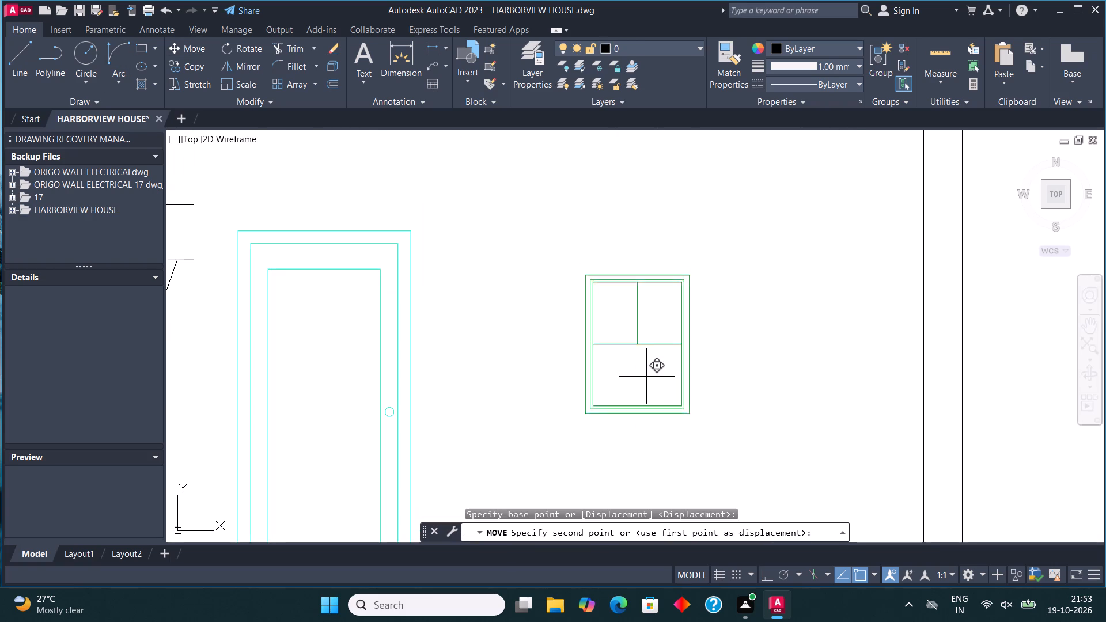
pyautogui.click(647, 328)
pyautogui.scroll(-3, 657, 423)
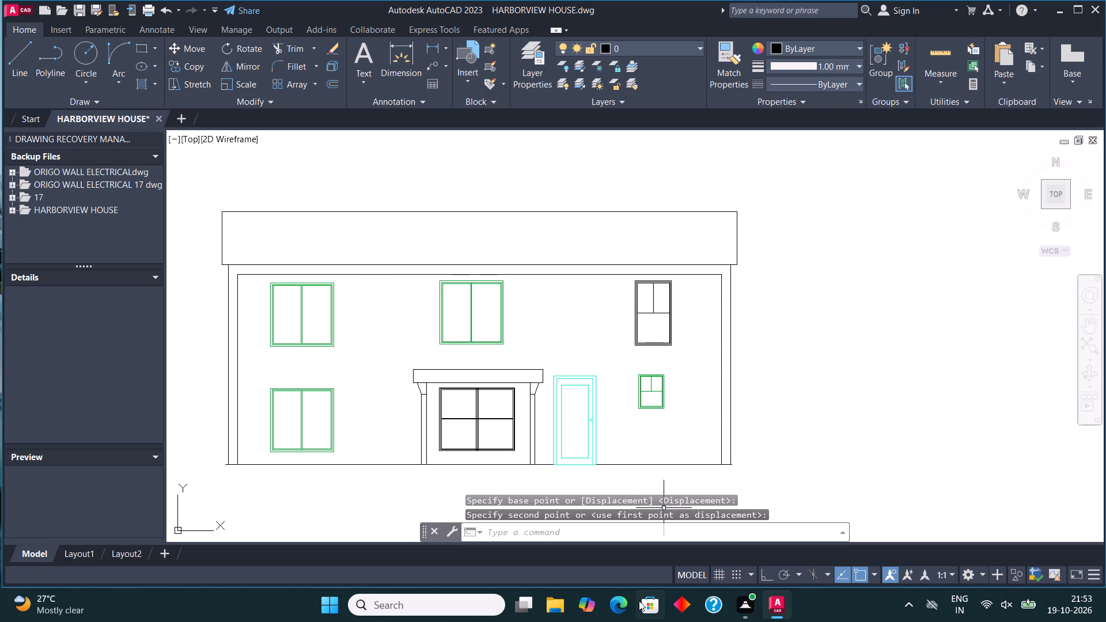
# Hatch the new elevation's top projection with the ANSI38 pattern.
pyautogui.scroll(-3, 637, 601)
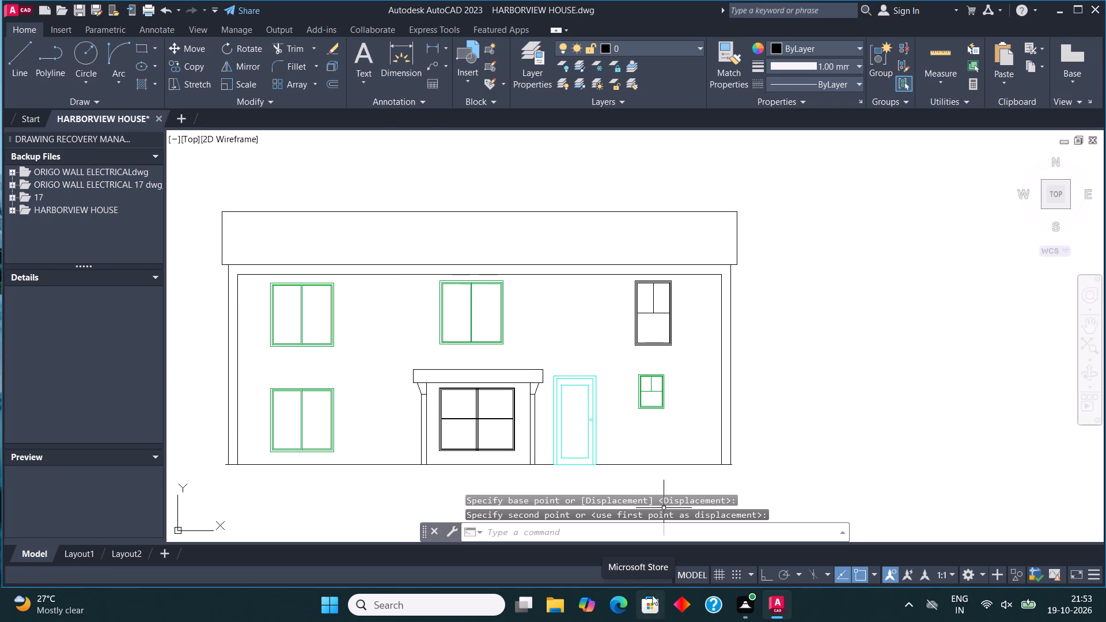
pyautogui.scroll(-3, 643, 488)
pyautogui.scroll(3, 613, 436)
pyautogui.moveTo(613, 436); pyautogui.dragTo(651, 462, button='middle')
pyautogui.scroll(1, 651, 462)
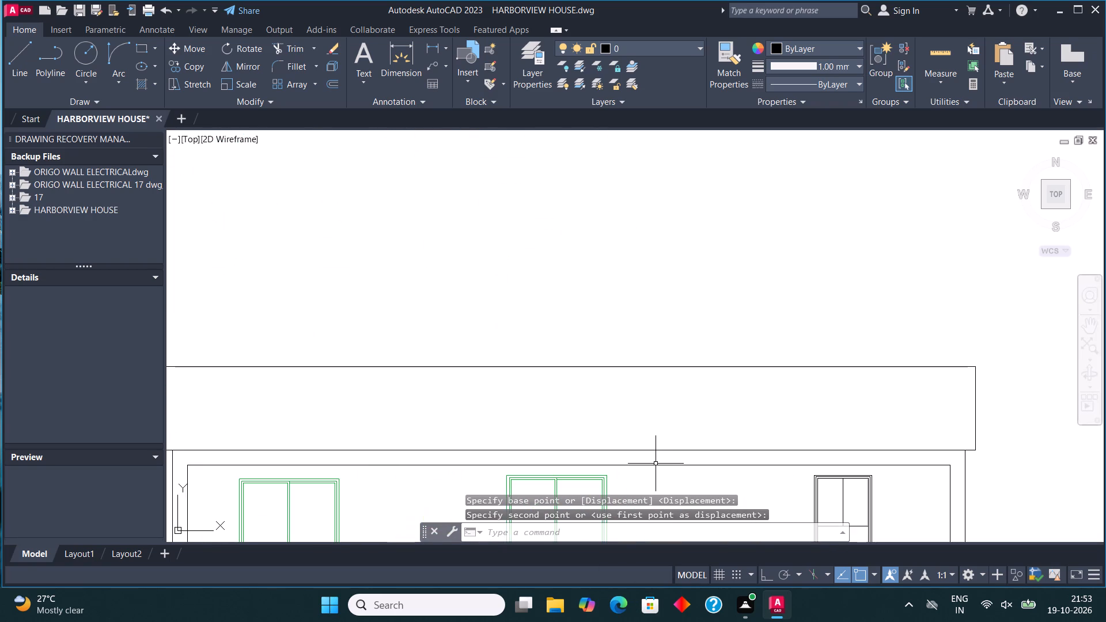
pyautogui.press('h')
pyautogui.press('Return')
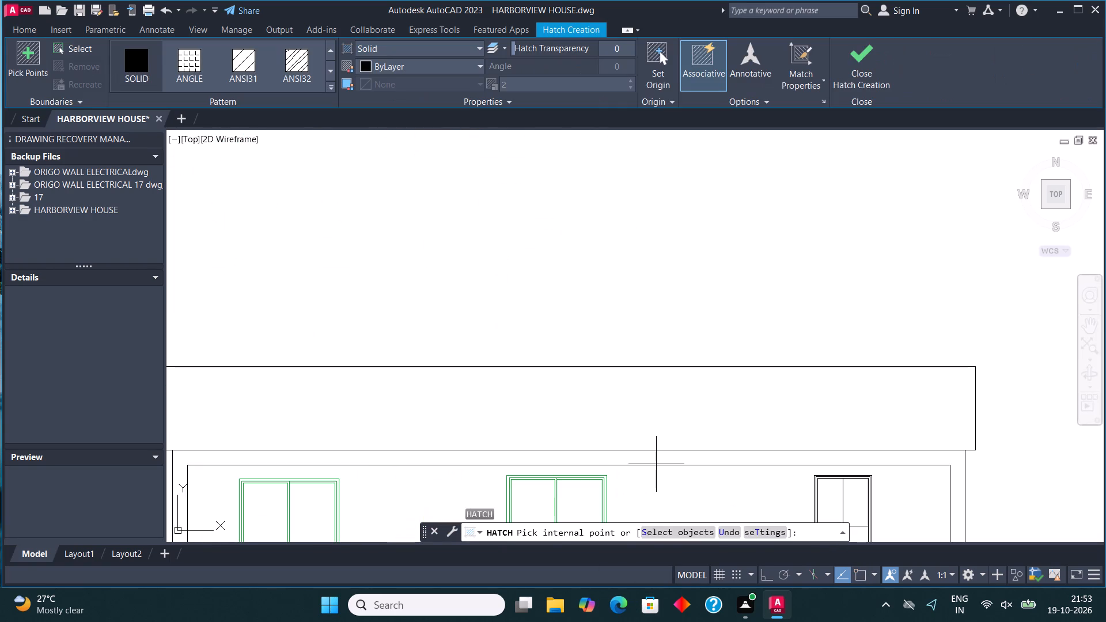
pyautogui.click(335, 48)
pyautogui.click(323, 67)
pyautogui.click(329, 67)
pyautogui.click(329, 67)
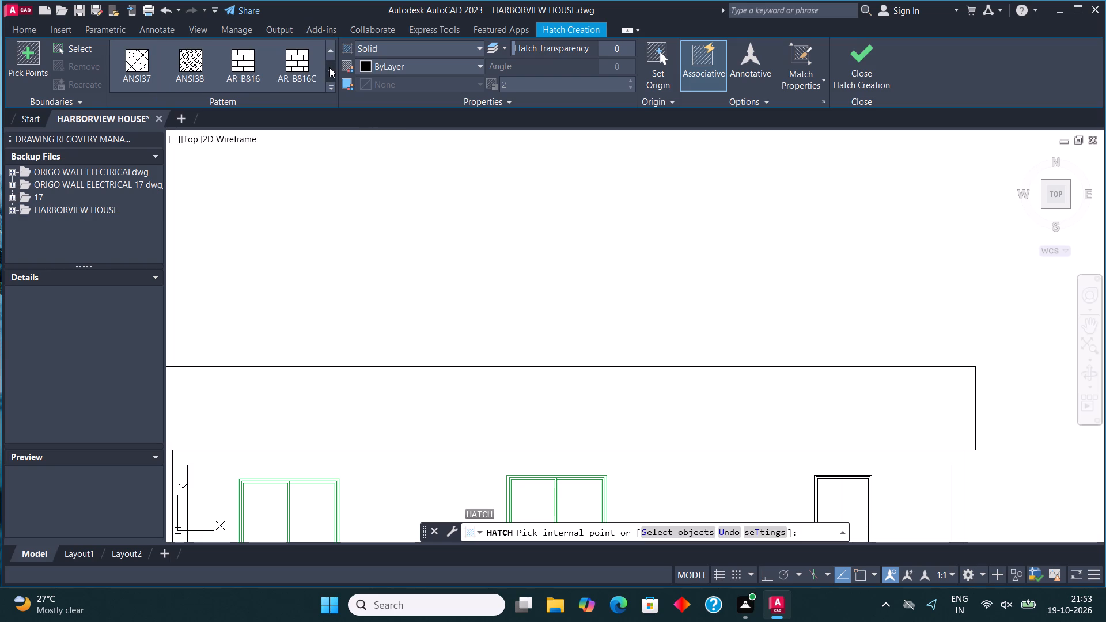
pyautogui.click(195, 60)
pyautogui.scroll(-2, 453, 264)
pyautogui.scroll(2, 483, 321)
pyautogui.click(483, 325)
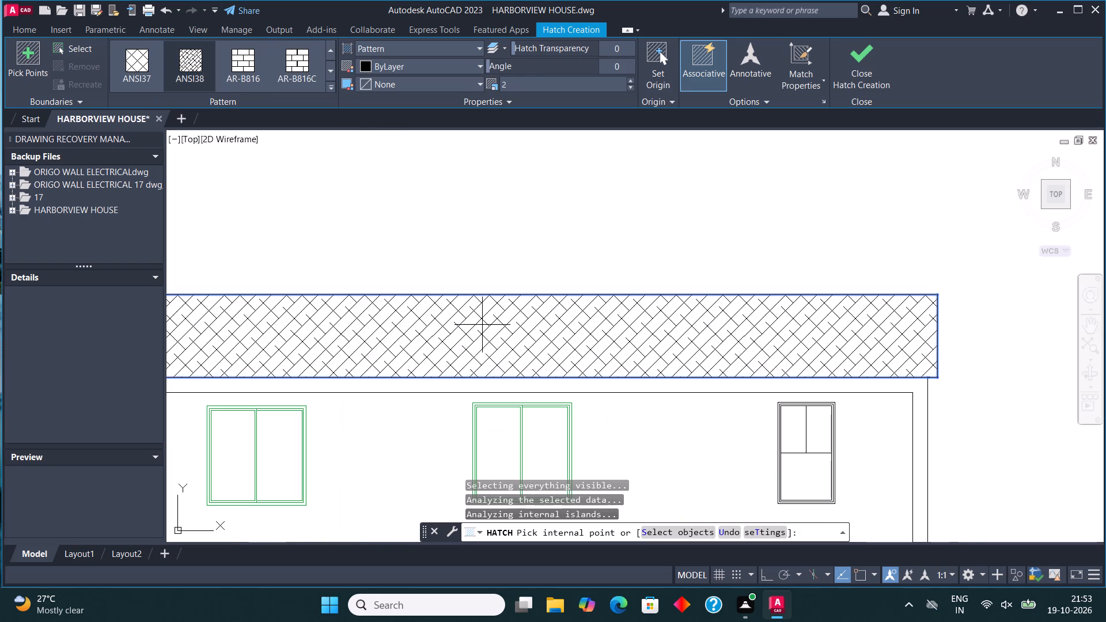
pyautogui.click(855, 67)
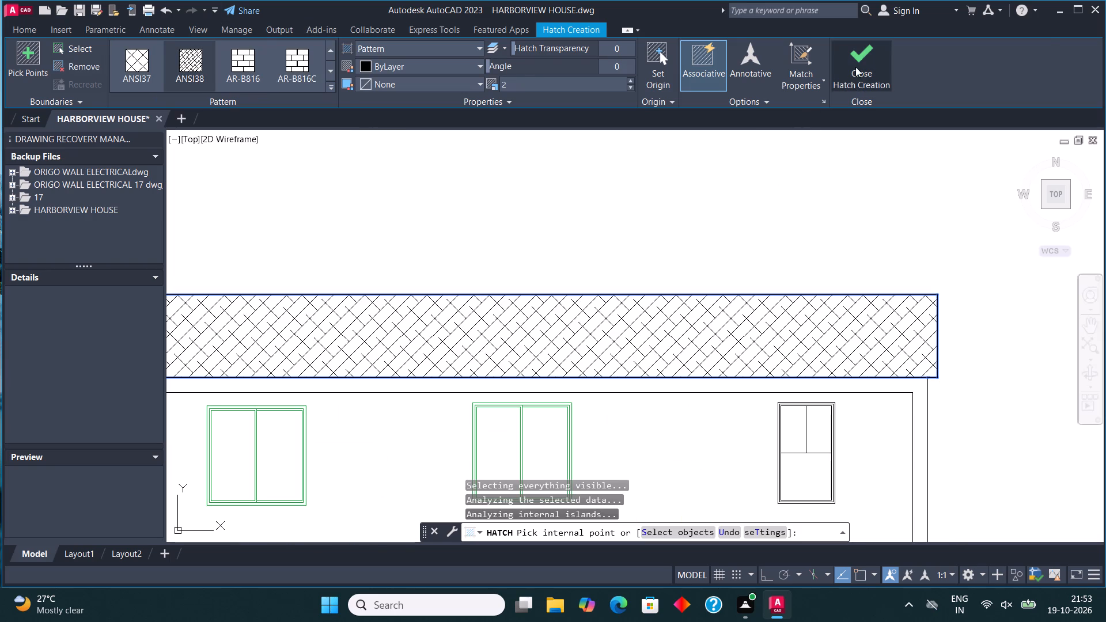
# Hatch the wall area between the inner wall lines, around the windows, canopy and door, with a horizontal dashed-line ACAD_ISO pattern.
pyautogui.press('h')
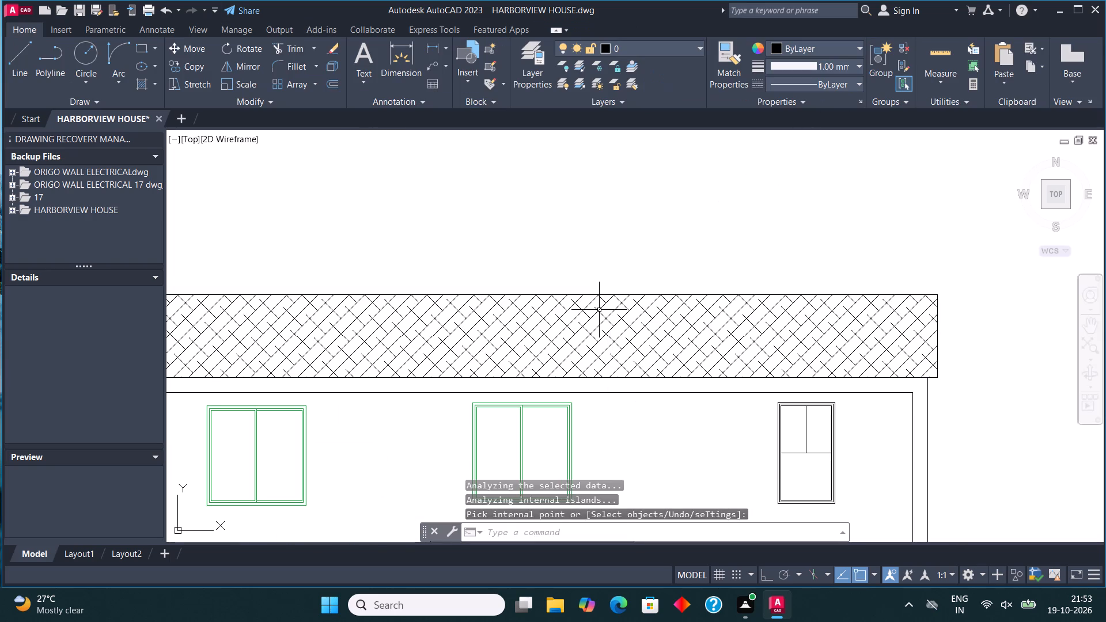
pyautogui.press('Return')
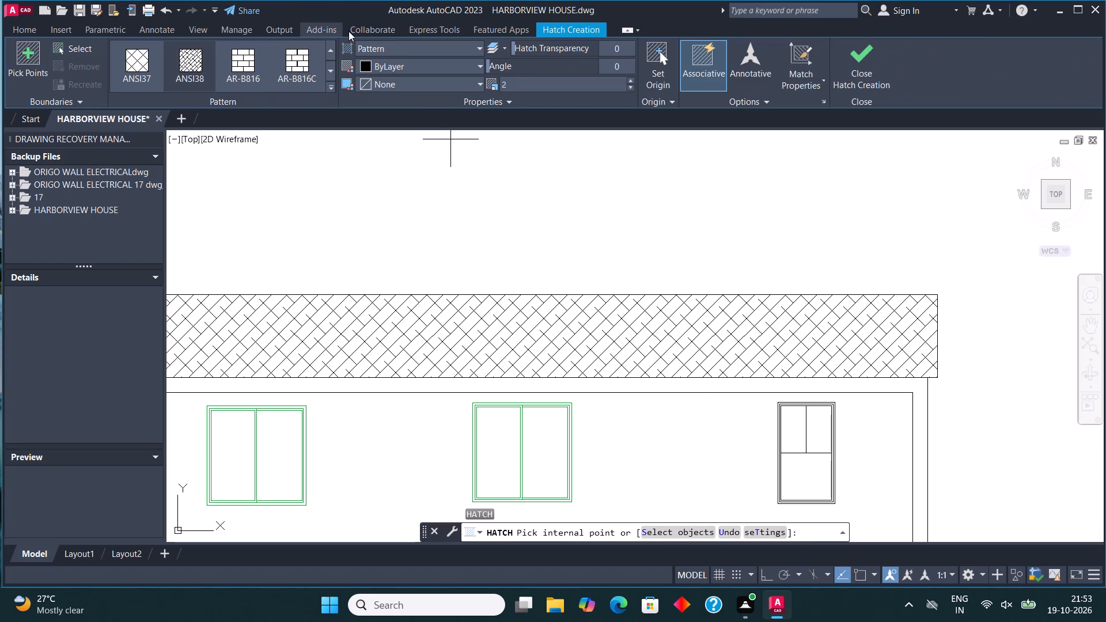
pyautogui.doubleClick(335, 50)
pyautogui.tripleClick(331, 63)
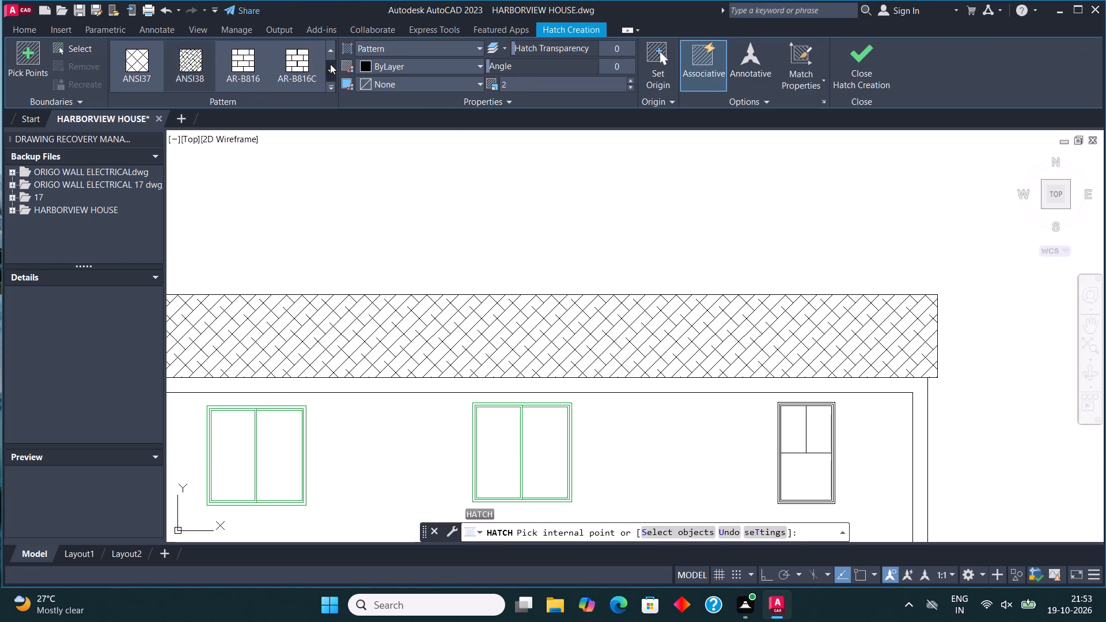
pyautogui.tripleClick(329, 64)
pyautogui.doubleClick(329, 64)
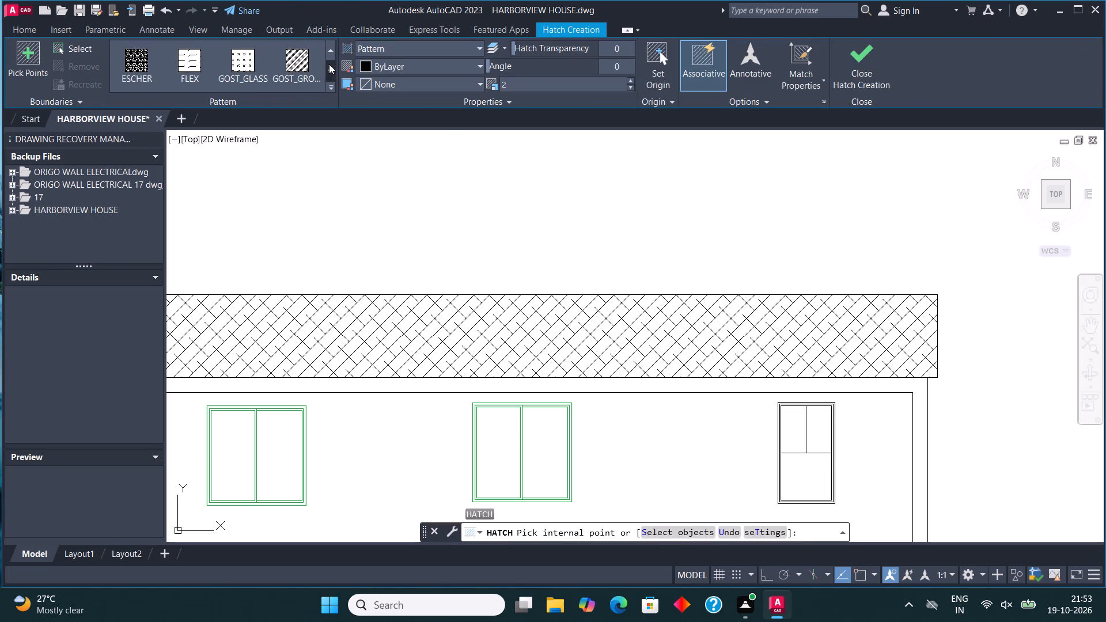
pyautogui.click(329, 64)
pyautogui.doubleClick(329, 64)
pyautogui.tripleClick(328, 52)
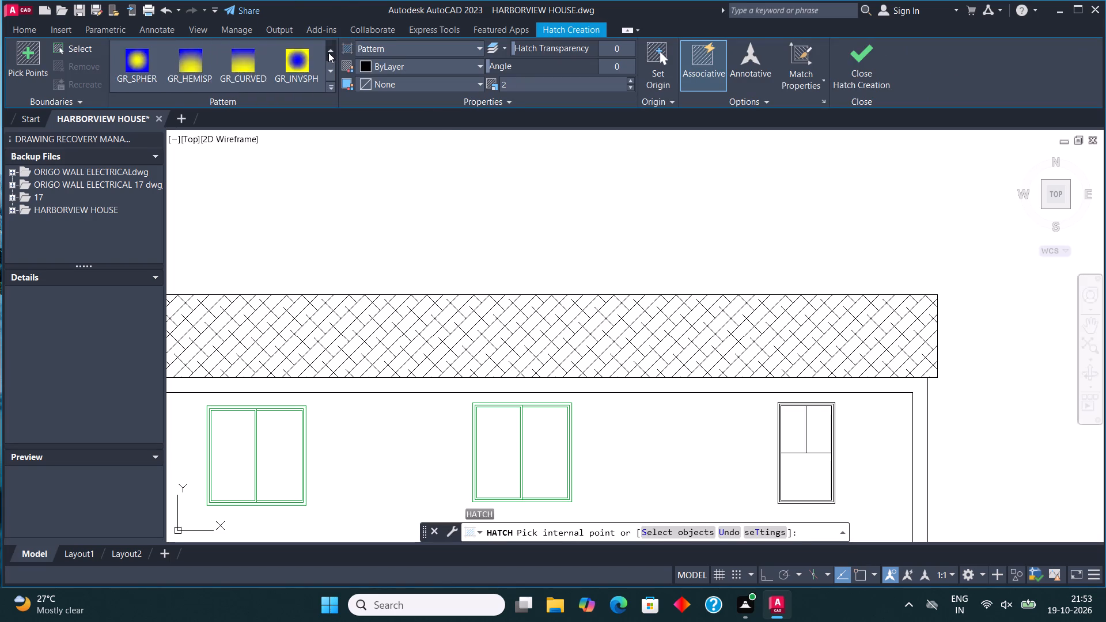
pyautogui.click(328, 52)
pyautogui.click(328, 52)
pyautogui.tripleClick(328, 66)
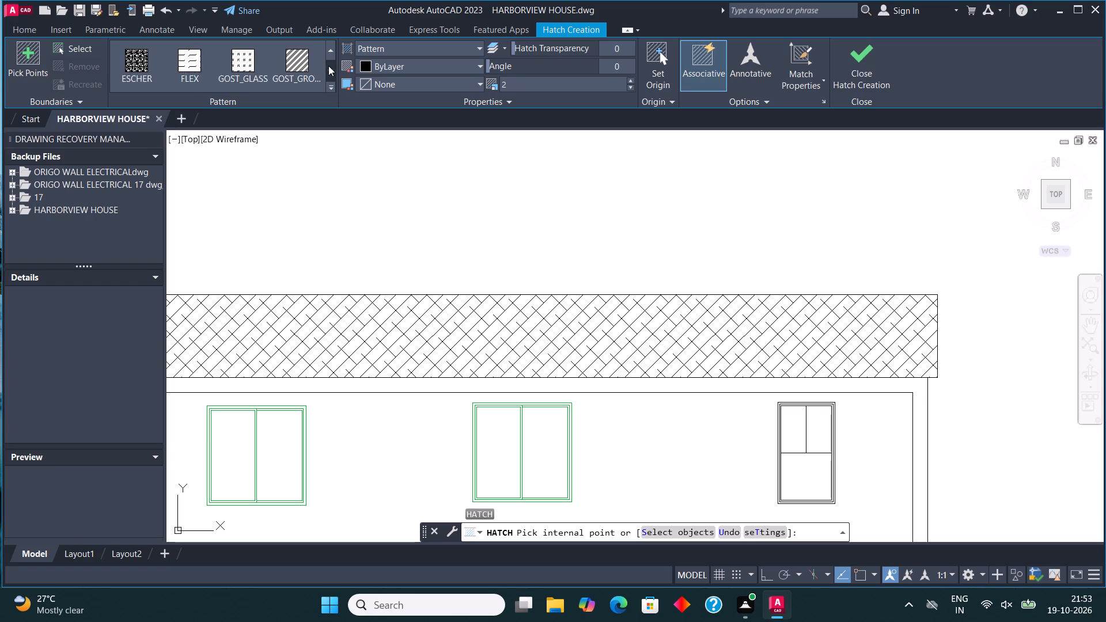
pyautogui.tripleClick(328, 66)
pyautogui.doubleClick(328, 66)
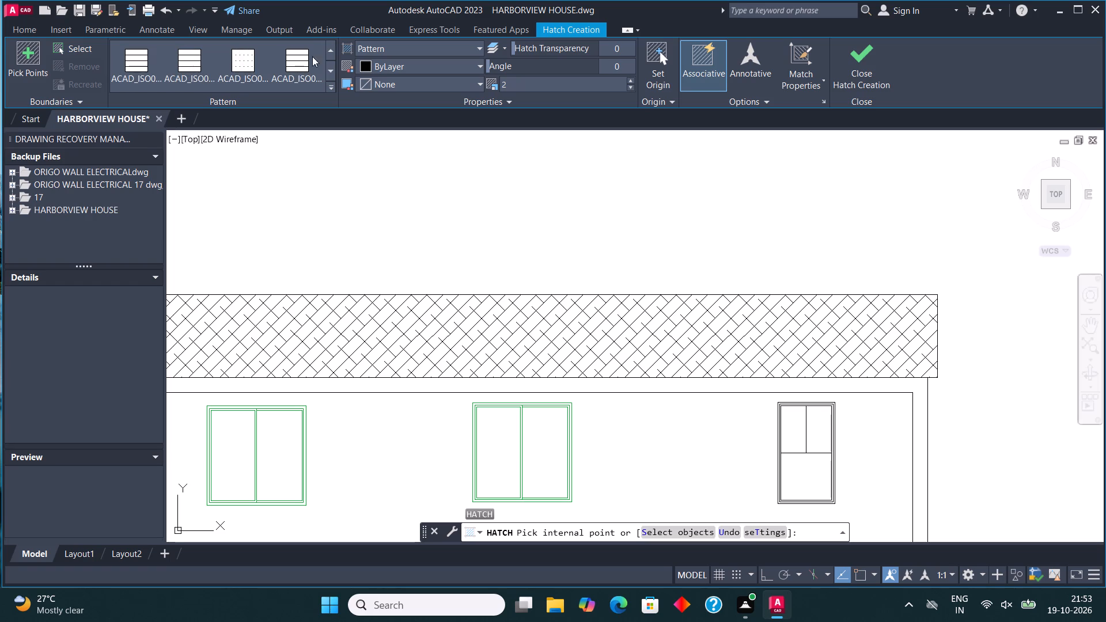
pyautogui.click(299, 58)
pyautogui.click(423, 438)
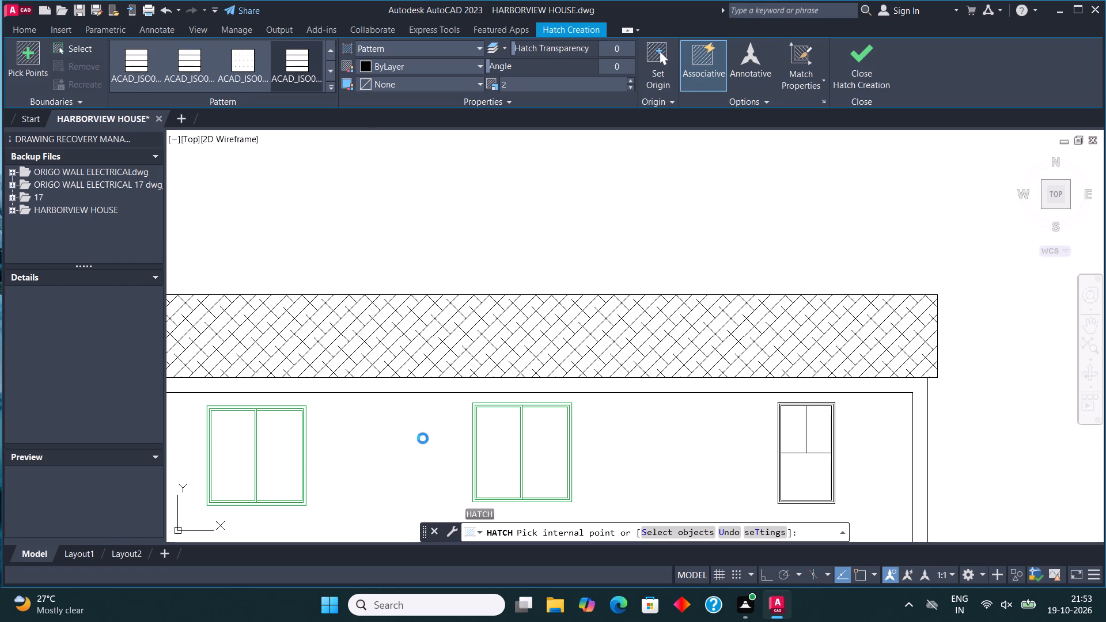
pyautogui.scroll(-3, 576, 302)
pyautogui.scroll(1, 584, 312)
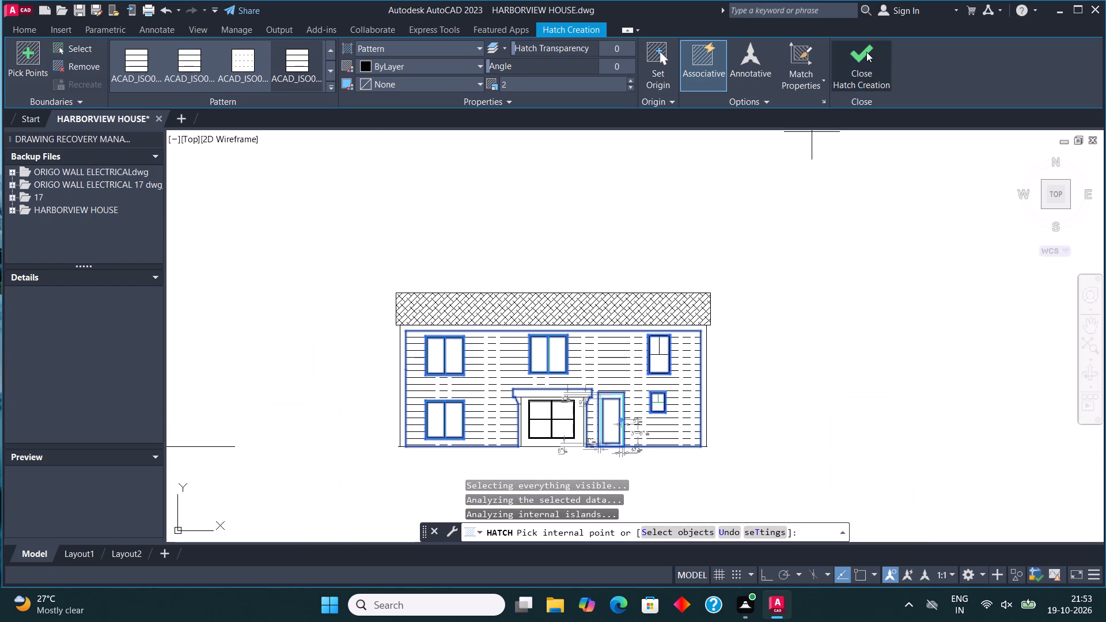
pyautogui.click(866, 52)
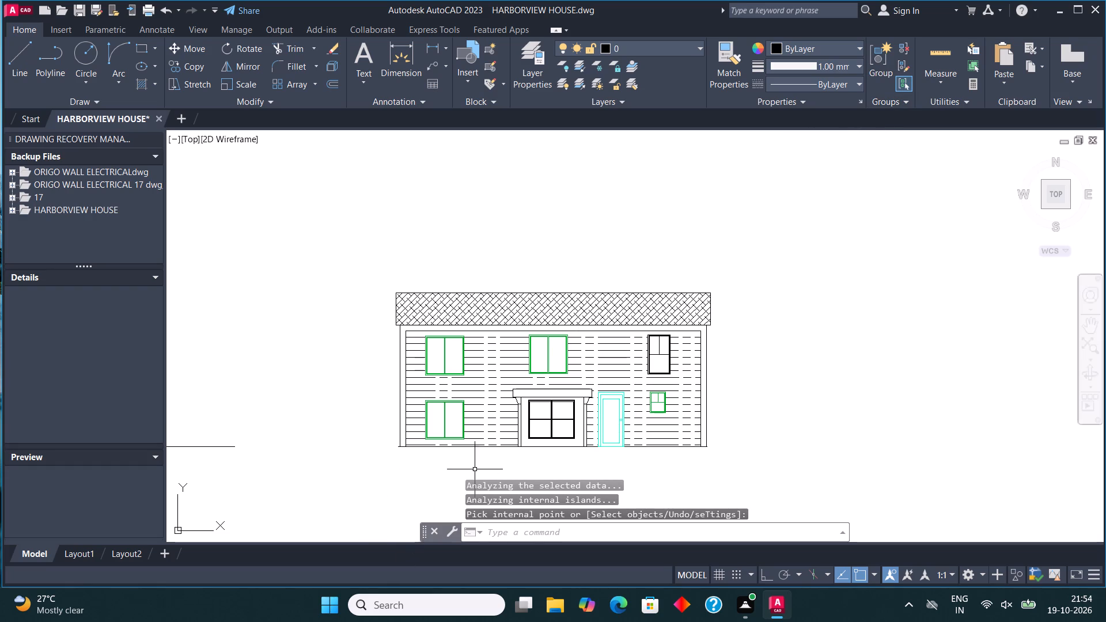
# Offset the new elevation's ground line 4" downward to form a second line beneath it.
pyautogui.scroll(3, 467, 455)
pyautogui.click(461, 425)
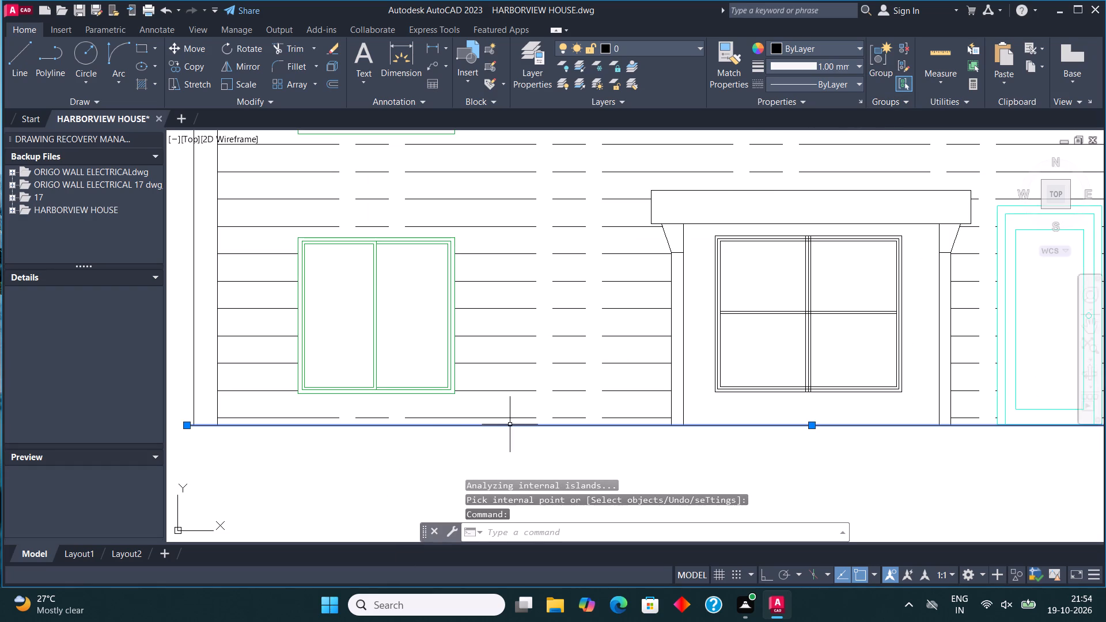
pyautogui.click(338, 85)
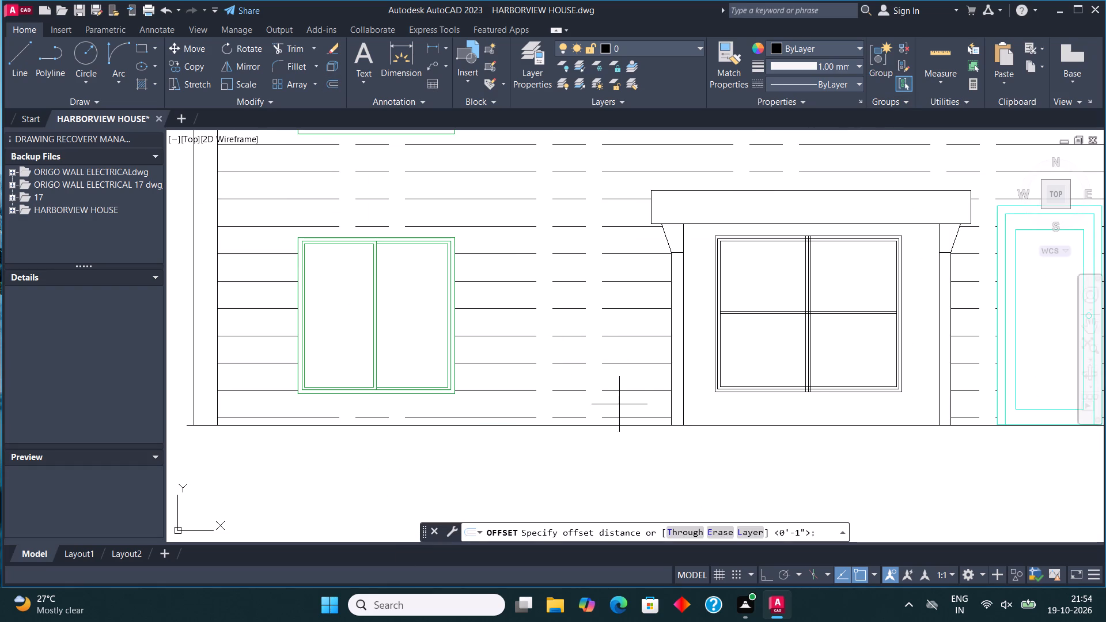
pyautogui.click(620, 424)
pyautogui.press('4')
pyautogui.moveTo(665, 498); pyautogui.dragTo(670, 504, button='right')
pyautogui.hotkey('shift', '"')
pyautogui.press('Return')
pyautogui.scroll(-2, 656, 445)
pyautogui.scroll(3, 654, 456)
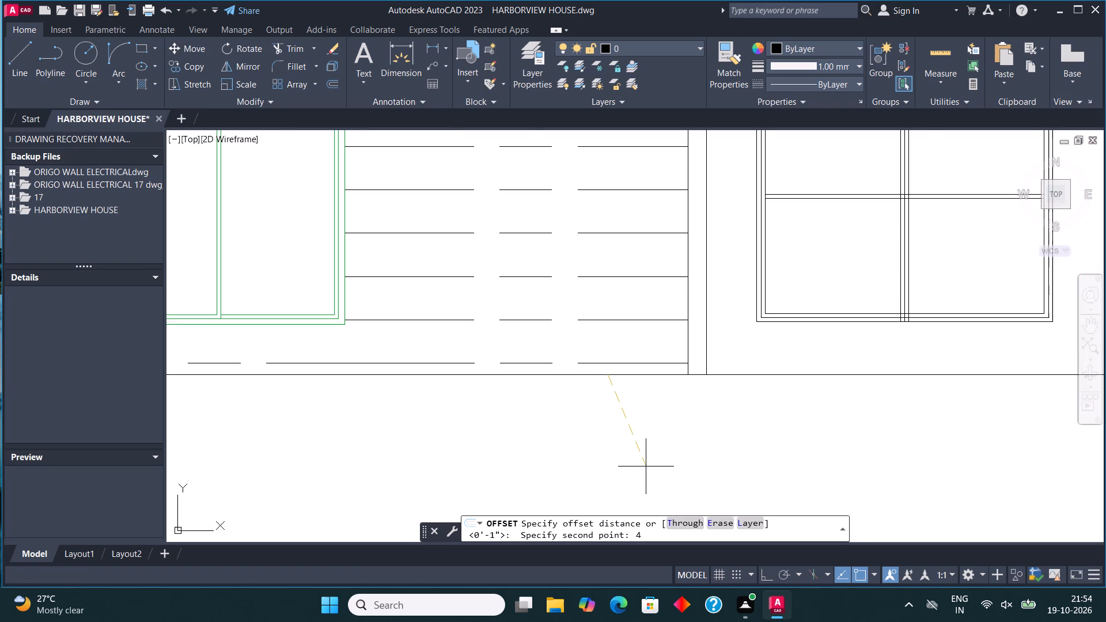
pyautogui.hotkey('shift', '"')
pyautogui.press('Return')
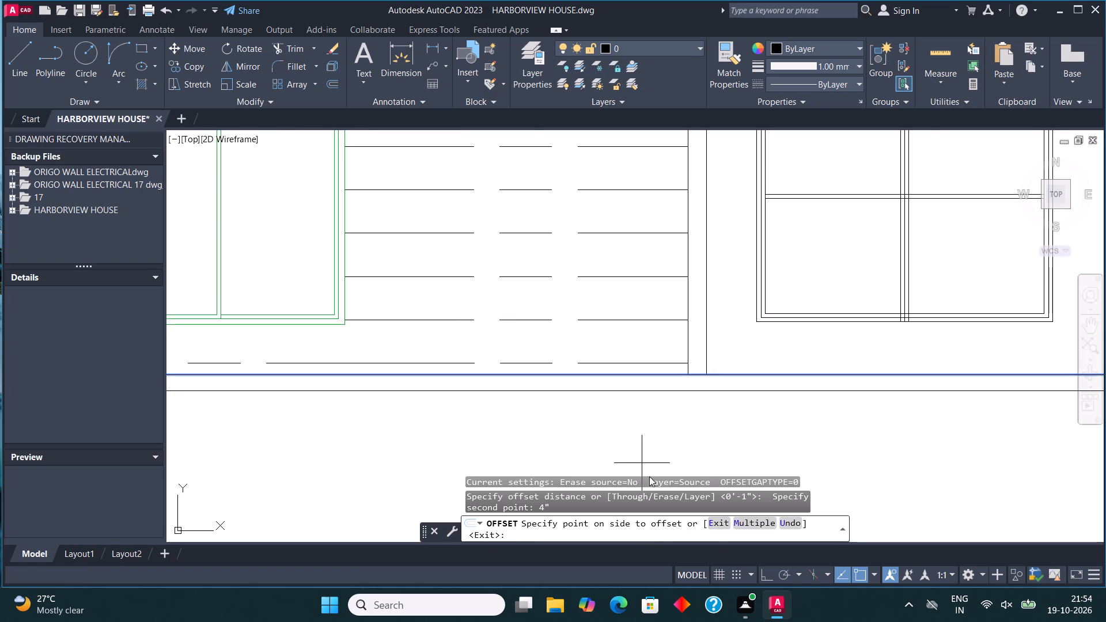
pyautogui.click(641, 445)
pyautogui.scroll(-3, 644, 450)
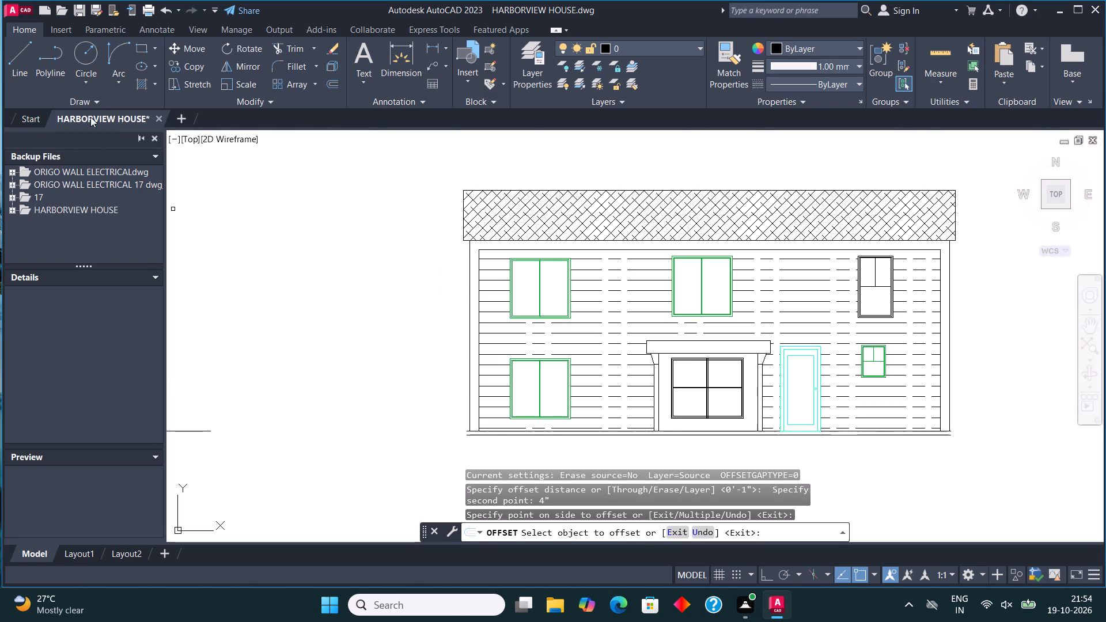
# Close the base strip's left end with a short vertical line and extend the lower line a little outward beyond it.
pyautogui.click(10, 61)
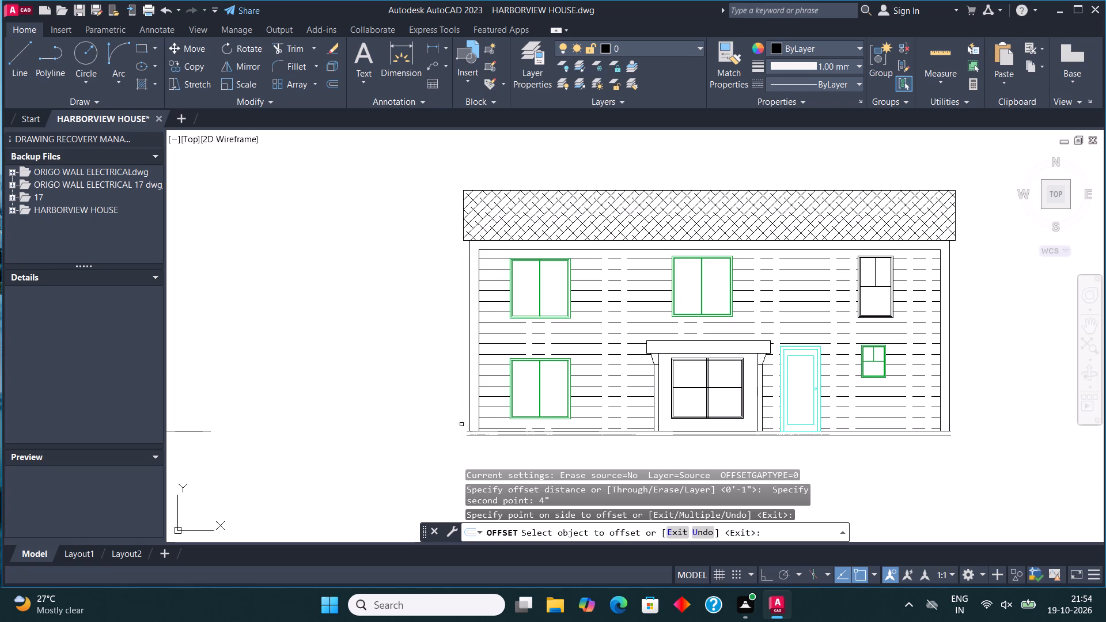
pyautogui.scroll(3, 468, 427)
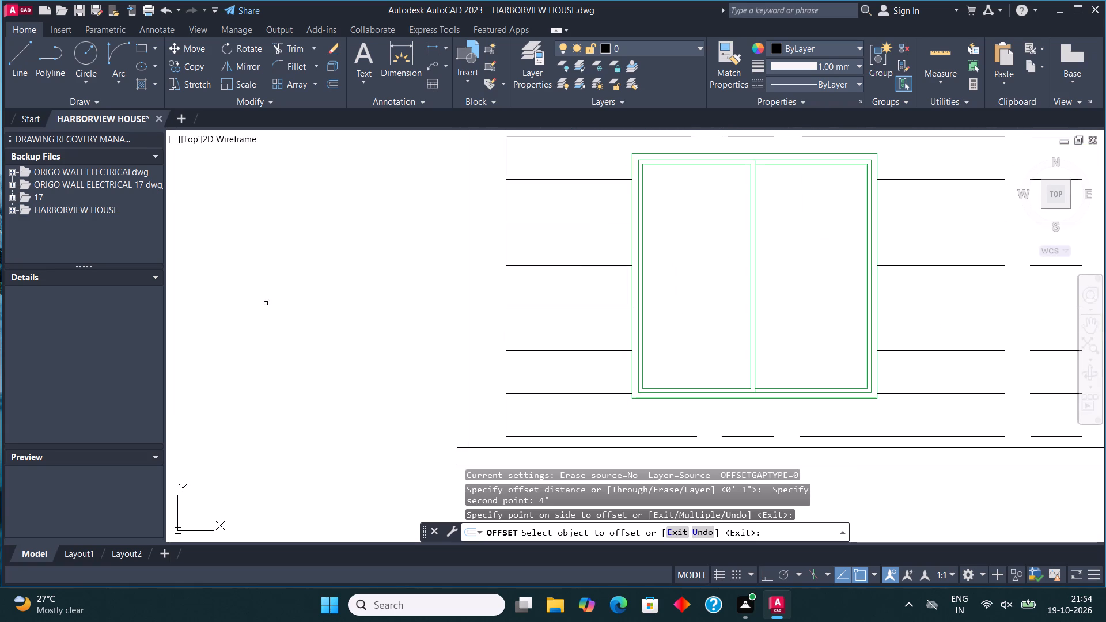
pyautogui.click(25, 55)
pyautogui.scroll(-2, 512, 484)
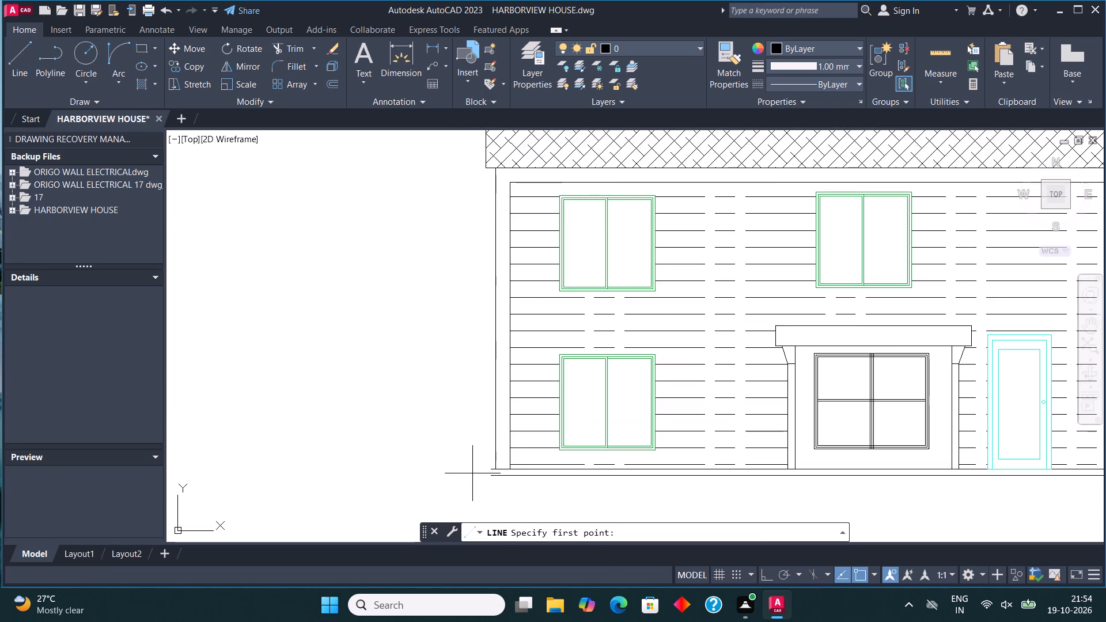
pyautogui.scroll(3, 469, 476)
pyautogui.click(550, 481)
pyautogui.click(552, 454)
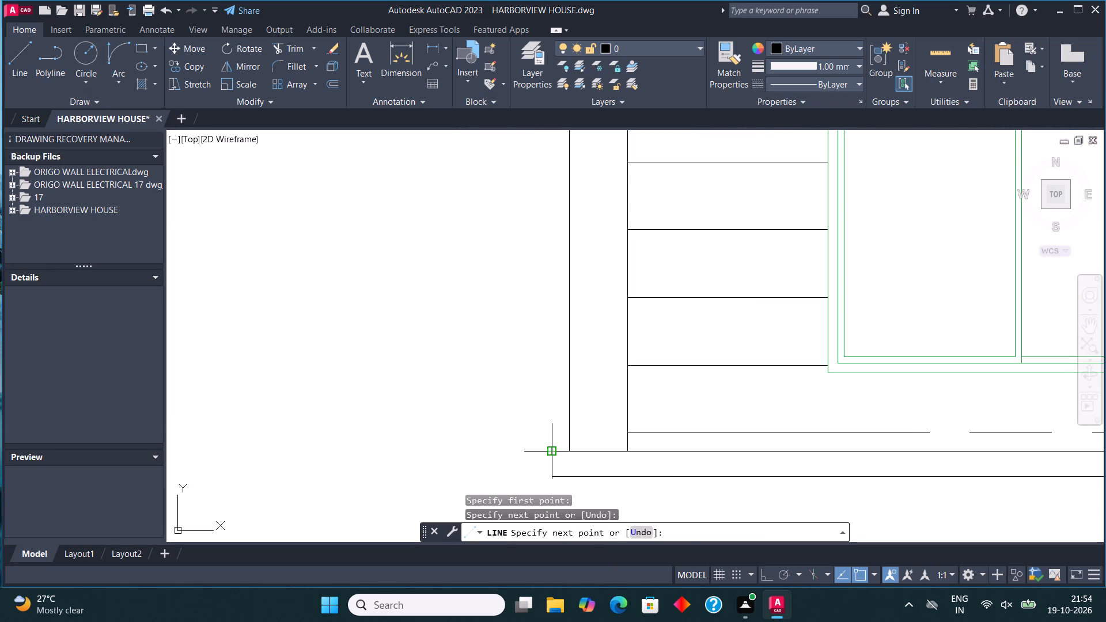
pyautogui.click(552, 479)
pyautogui.click(497, 475)
pyautogui.scroll(-2, 499, 475)
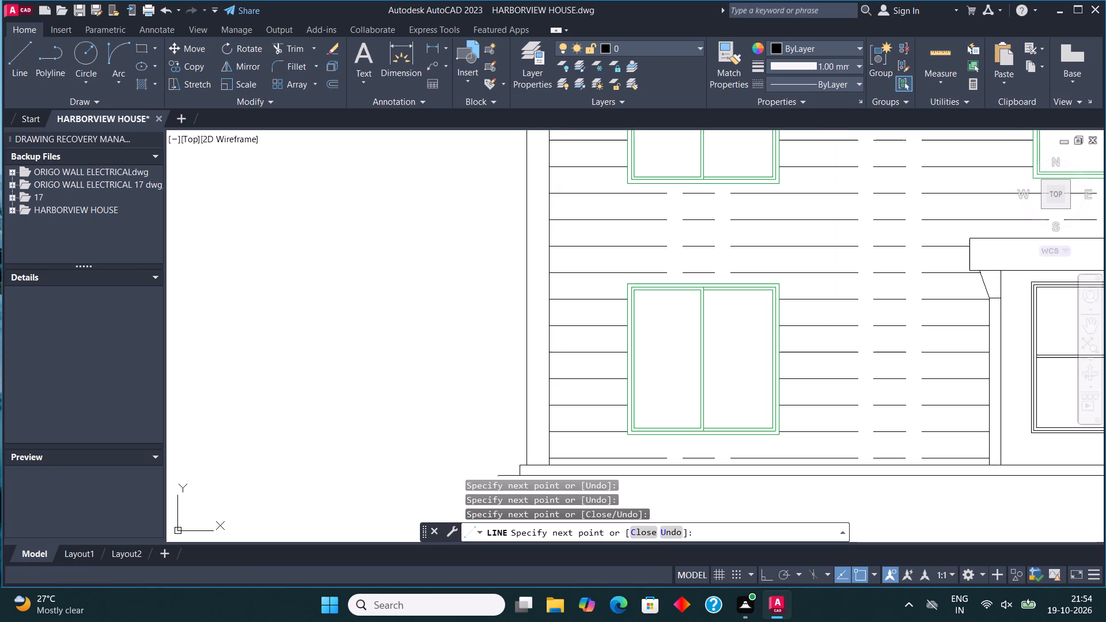
# Close the base strip's right end with a short vertical line and extend the lower line a little outward beyond it.
pyautogui.click(18, 50)
pyautogui.scroll(-3, 494, 367)
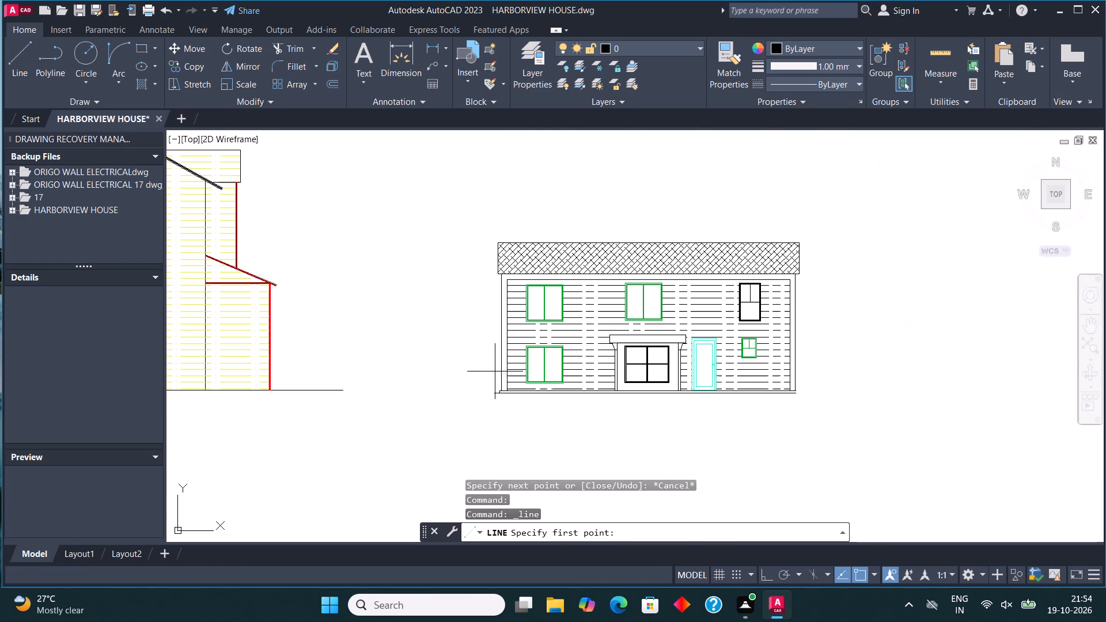
pyautogui.scroll(4, 812, 390)
pyautogui.scroll(1, 695, 414)
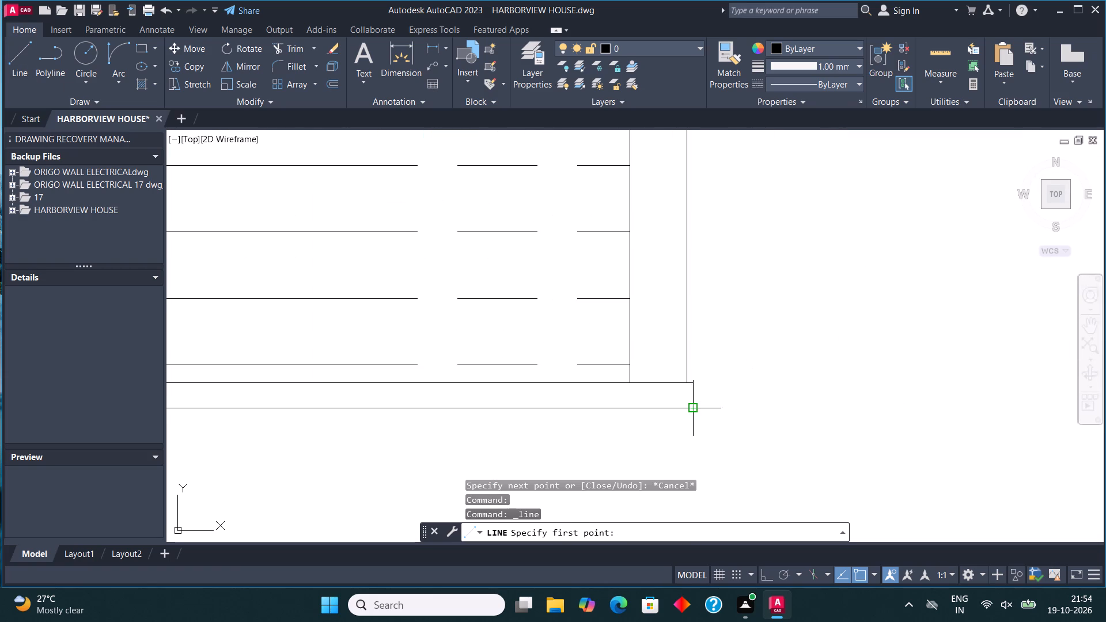
pyautogui.click(695, 412)
pyautogui.click(692, 386)
pyautogui.click(691, 409)
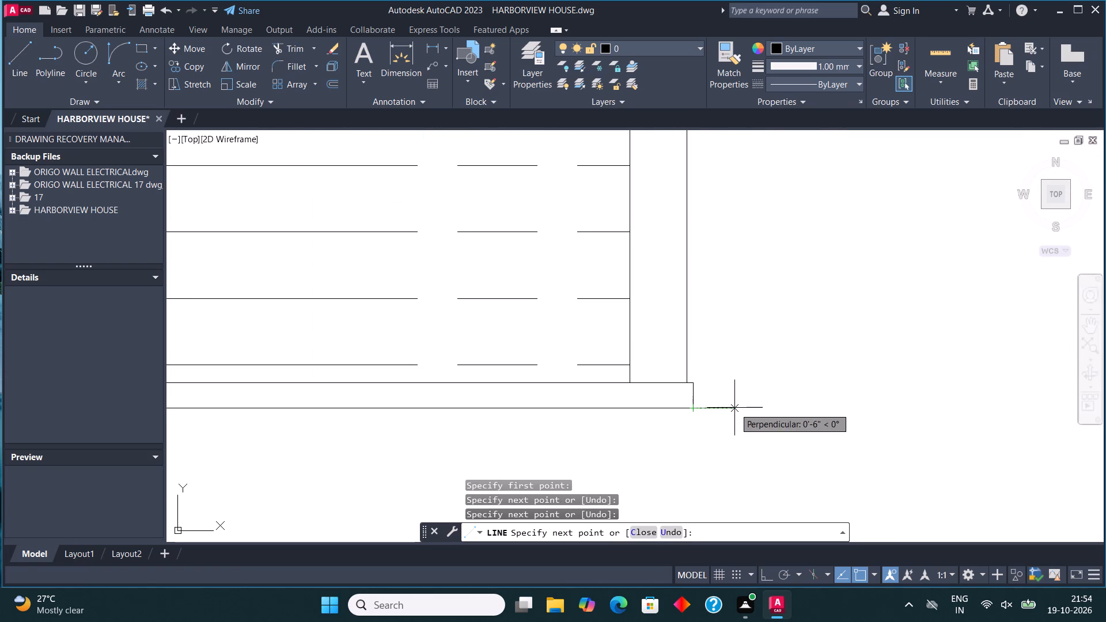
pyautogui.click(753, 414)
pyautogui.press('Escape')
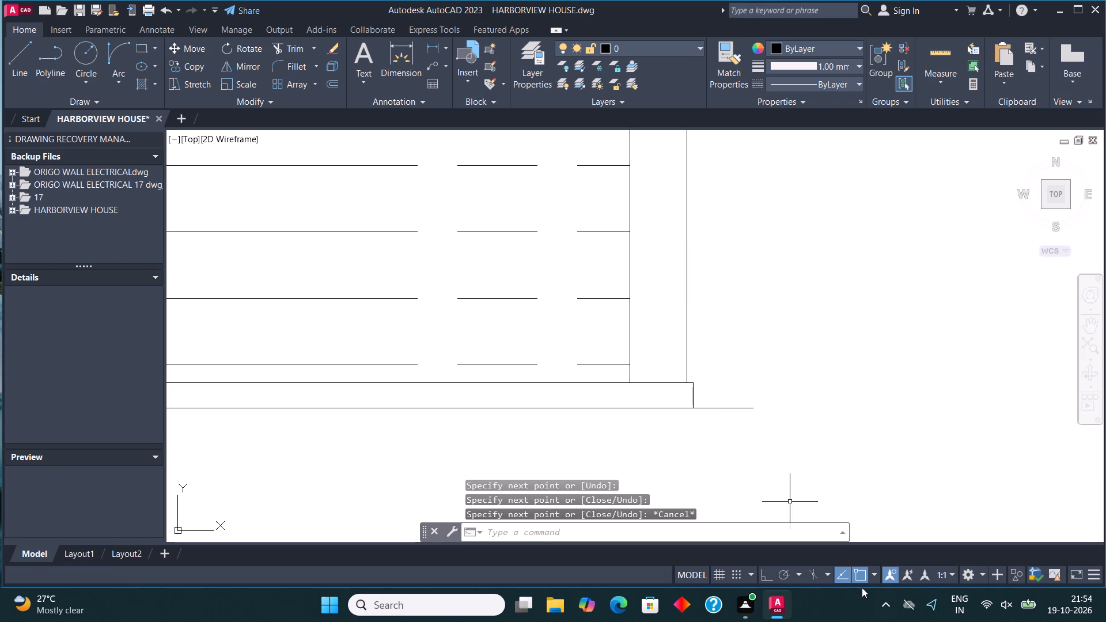
# Change the new elevation's wall hatch colour to yellow 241,235,31.
pyautogui.scroll(-4, 863, 514)
pyautogui.scroll(-1, 786, 461)
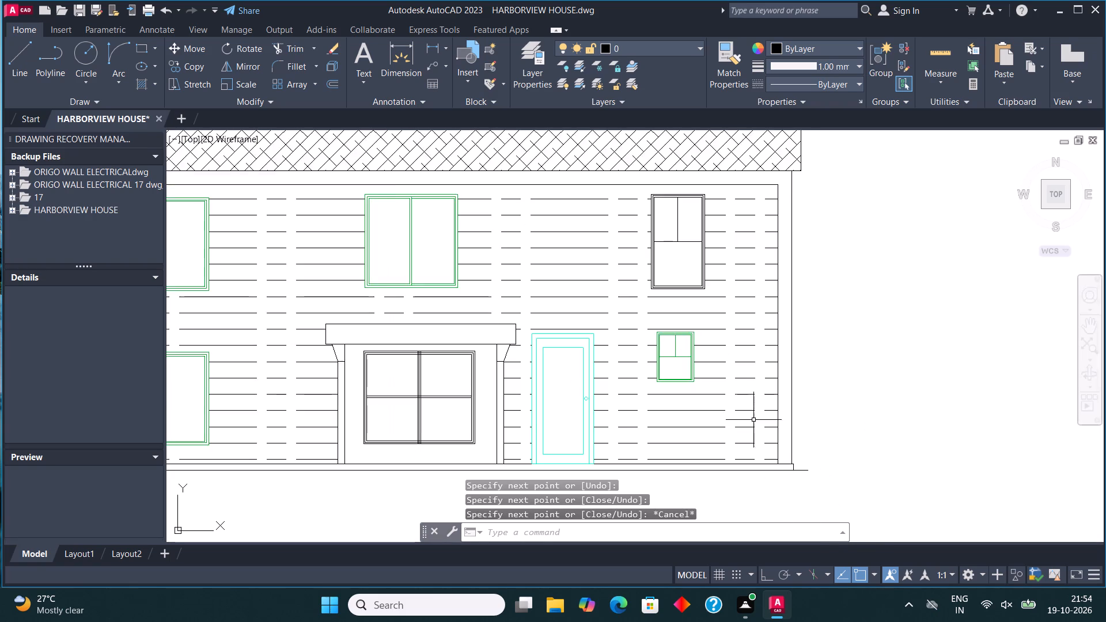
pyautogui.scroll(1, 754, 414)
pyautogui.click(746, 382)
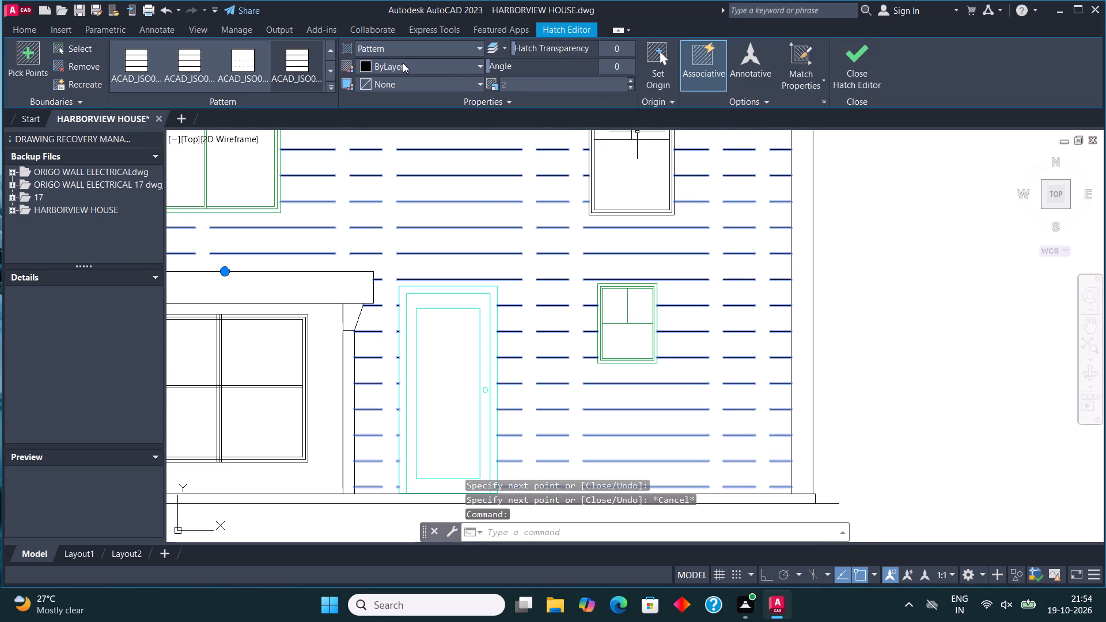
pyautogui.click(403, 63)
pyautogui.click(377, 129)
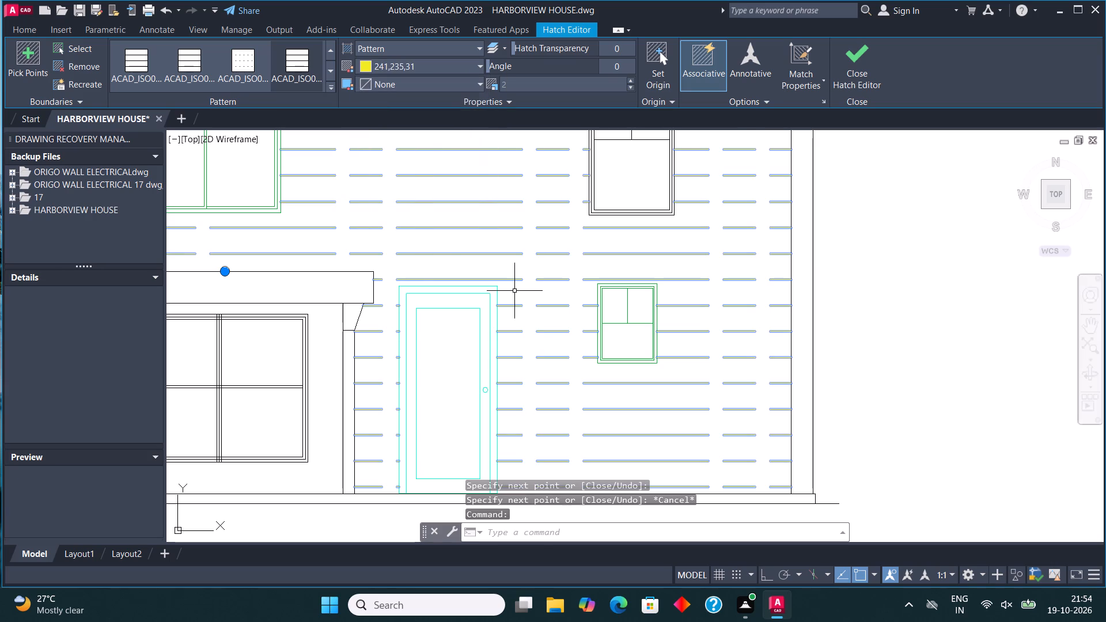
pyautogui.press('Escape')
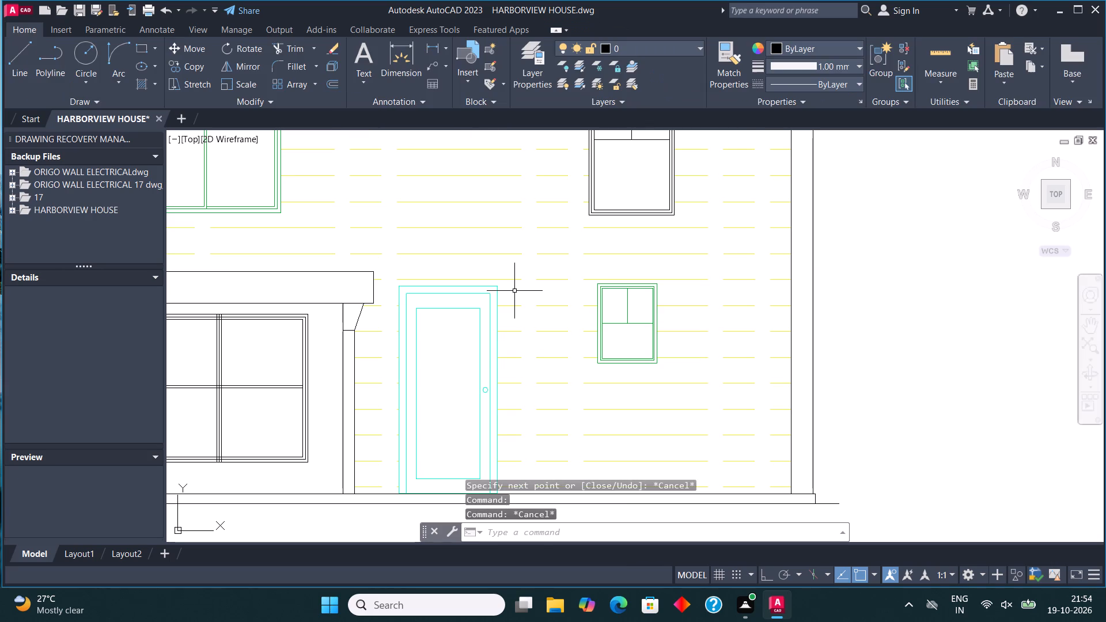
# Move all lines of the black canopy window and the black upper-right window onto the WIND layer.
pyautogui.scroll(-3, 435, 242)
pyautogui.scroll(3, 380, 289)
pyautogui.click(376, 273)
pyautogui.scroll(-1, 378, 313)
pyautogui.scroll(2, 377, 305)
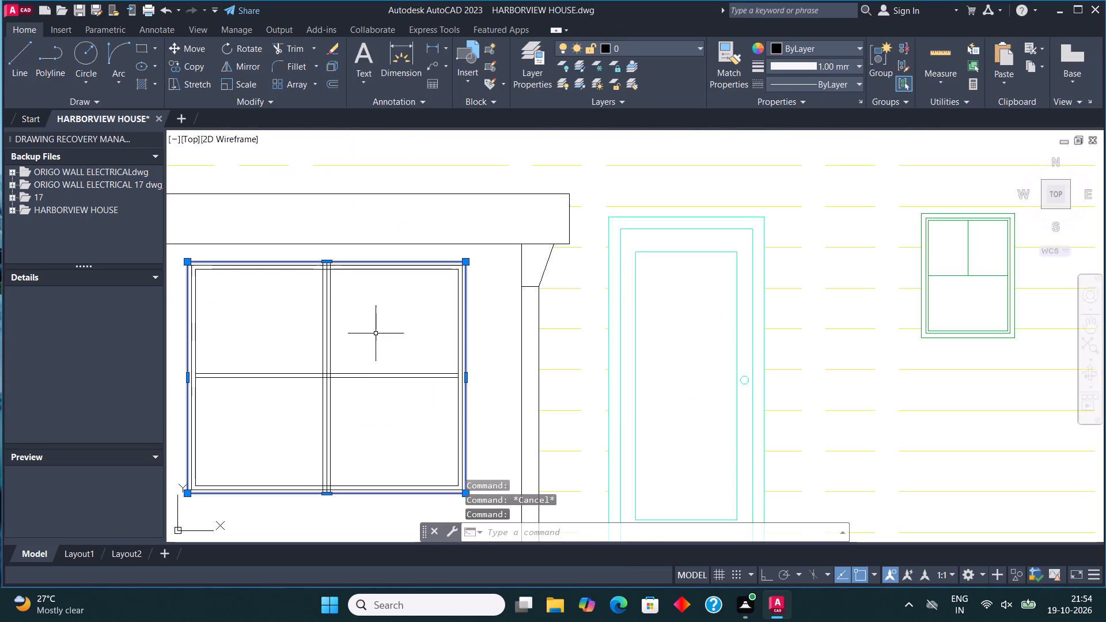
pyautogui.click(358, 409)
pyautogui.click(308, 331)
pyautogui.click(390, 292)
pyautogui.click(363, 255)
pyautogui.scroll(-1, 382, 355)
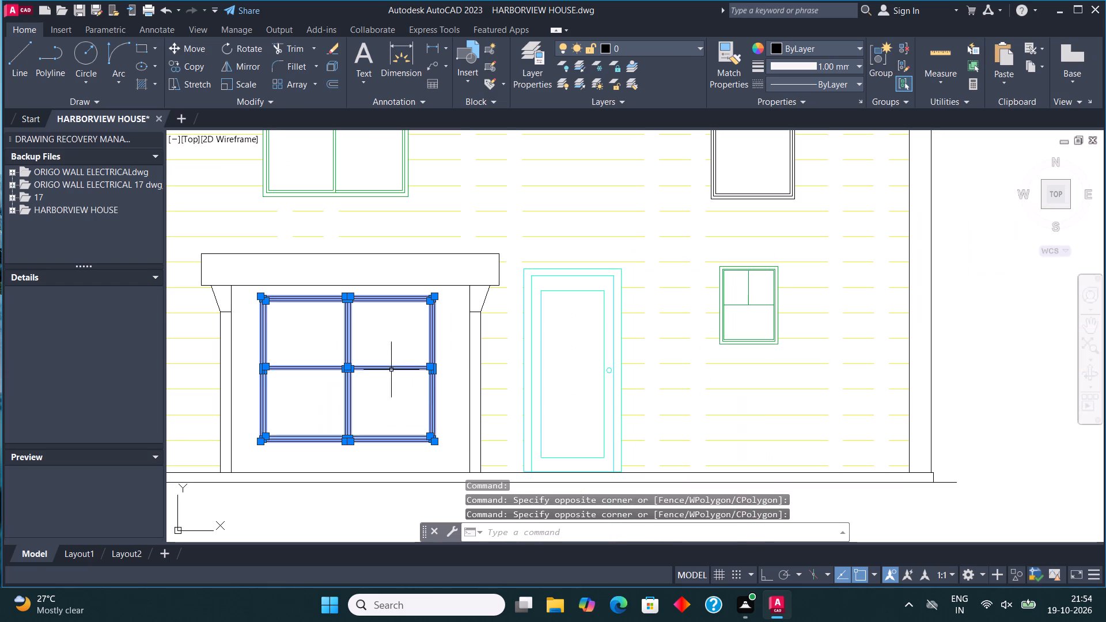
pyautogui.scroll(-1, 709, 313)
pyautogui.scroll(3, 787, 220)
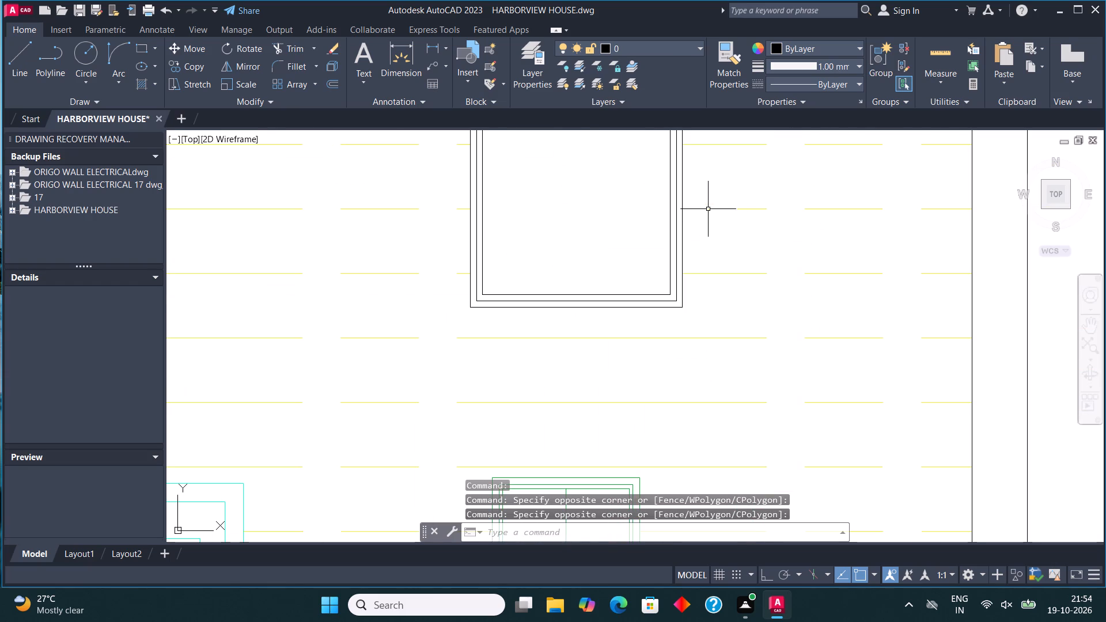
pyautogui.click(707, 200)
pyautogui.click(646, 185)
pyautogui.scroll(-2, 671, 299)
pyautogui.scroll(2, 655, 211)
pyautogui.click(634, 268)
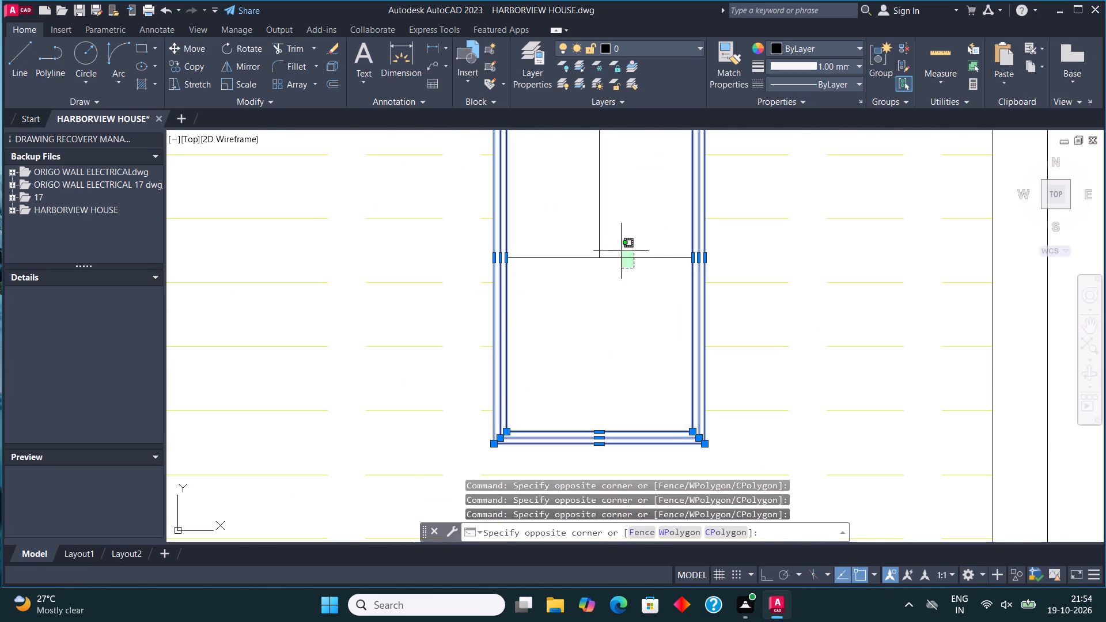
pyautogui.click(588, 212)
pyautogui.scroll(-4, 571, 288)
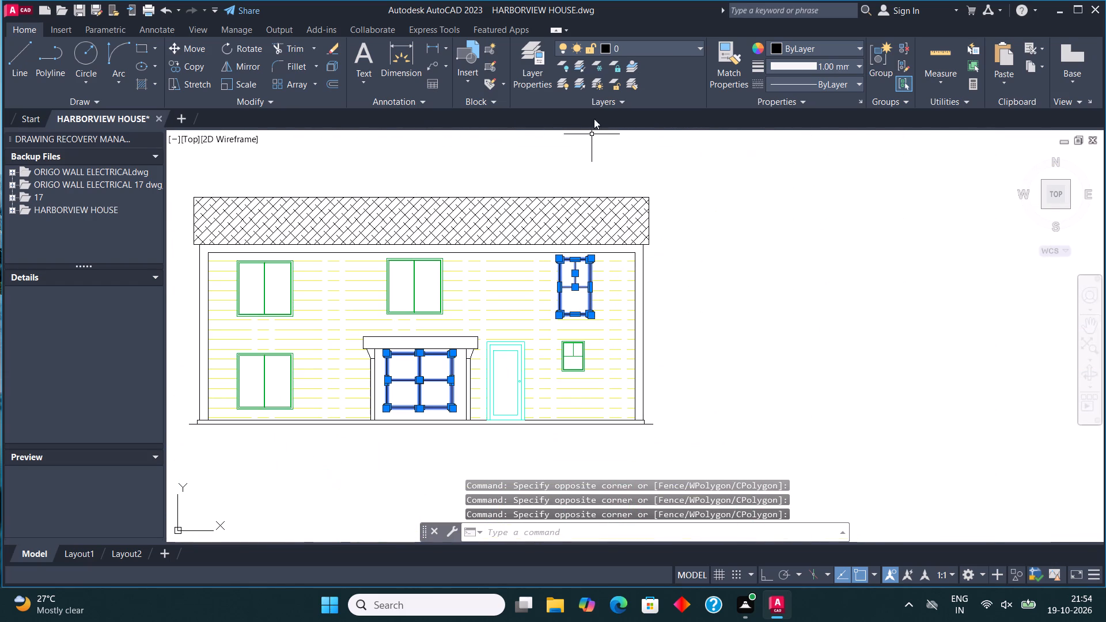
pyautogui.click(657, 42)
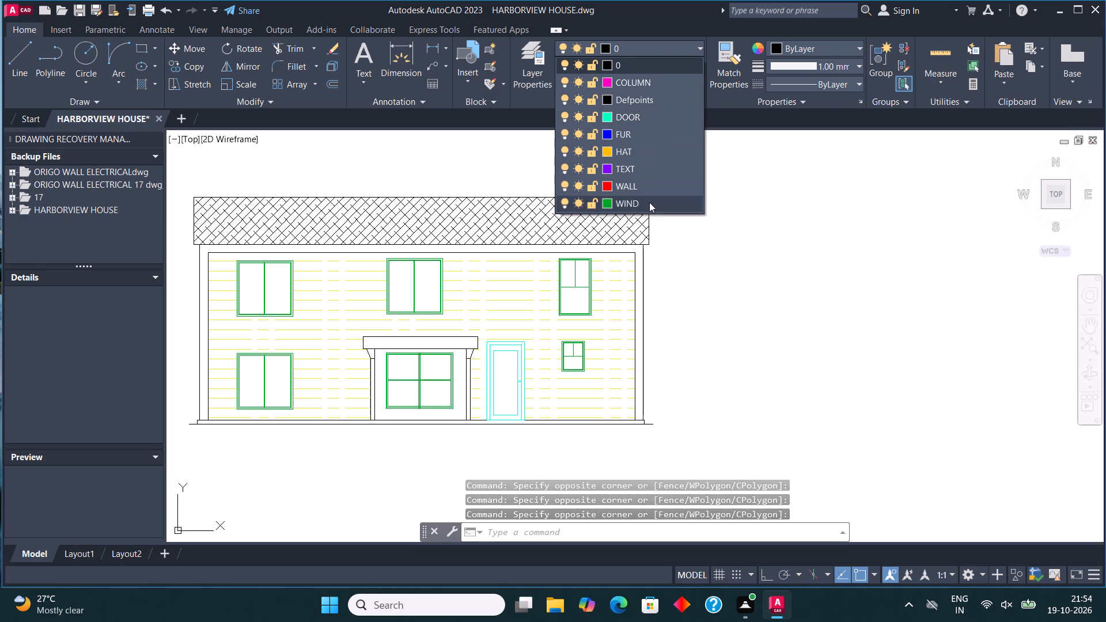
pyautogui.click(649, 202)
pyautogui.press('Escape')
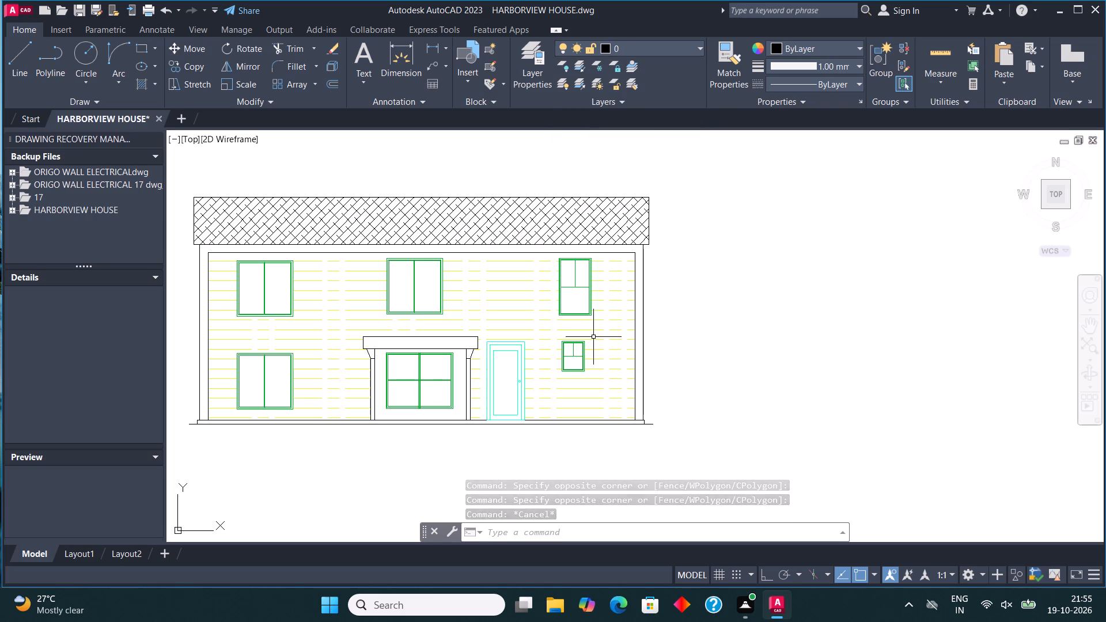
# Copy the LEFT SIDE ELEVATION title to just below the new elevation, roughly centred under its ground line.
pyautogui.scroll(-3, 593, 337)
pyautogui.scroll(1, 548, 347)
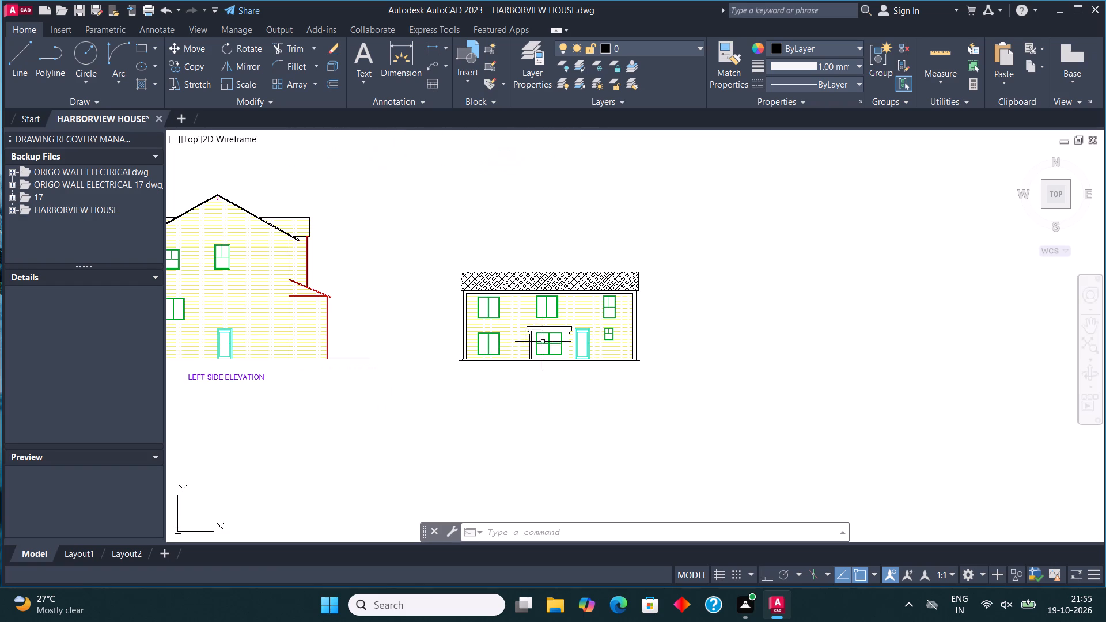
pyautogui.click(212, 380)
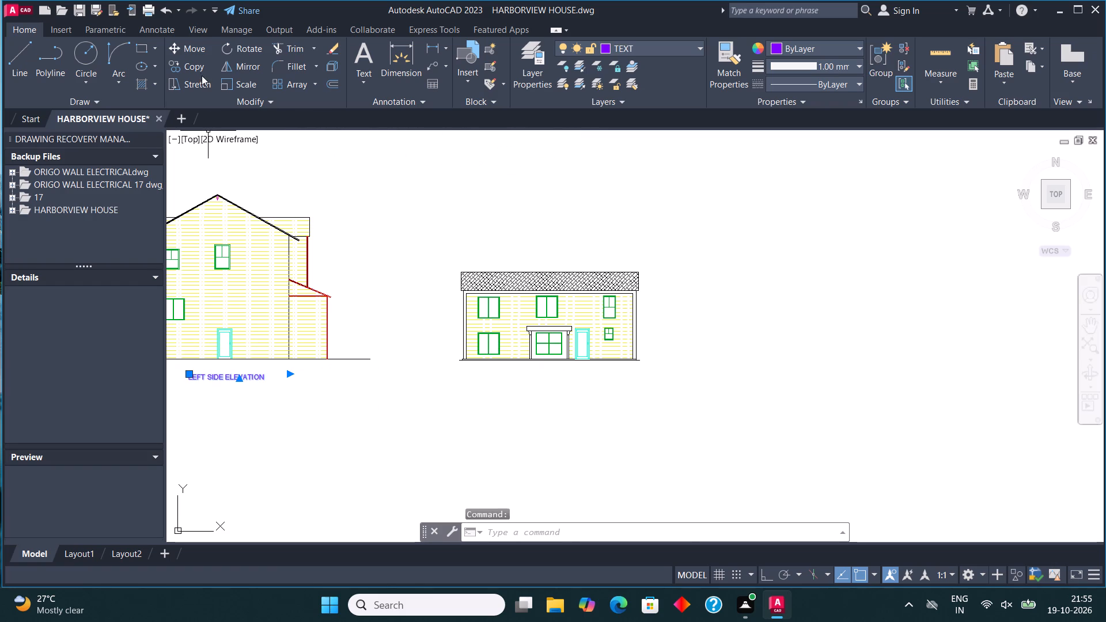
pyautogui.click(199, 71)
pyautogui.click(227, 378)
pyautogui.scroll(3, 540, 397)
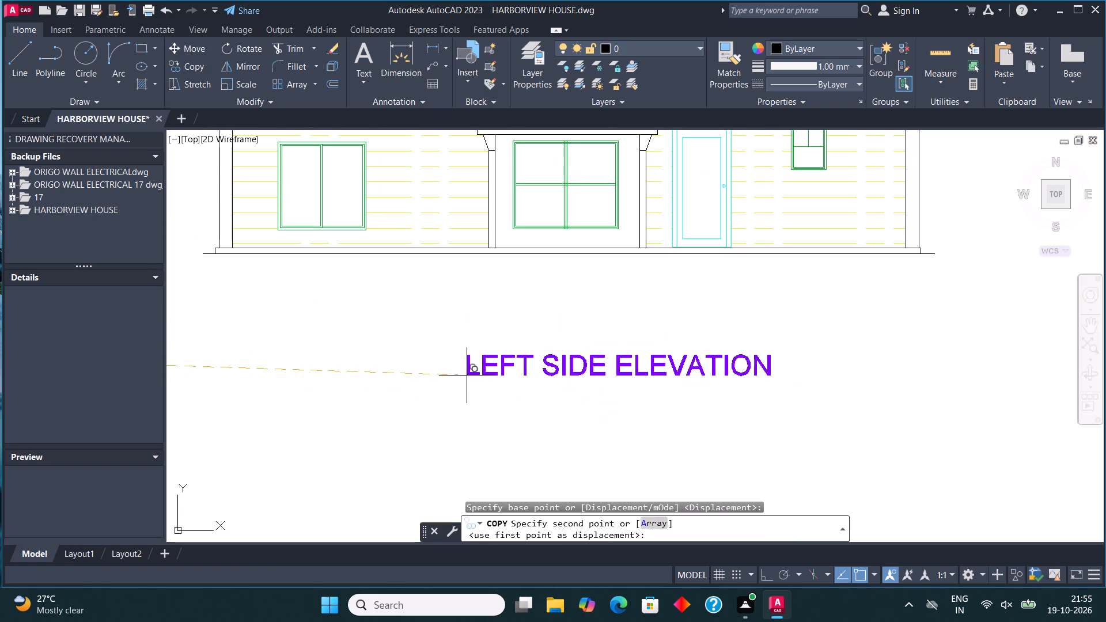
pyautogui.click(437, 302)
pyautogui.press('Escape')
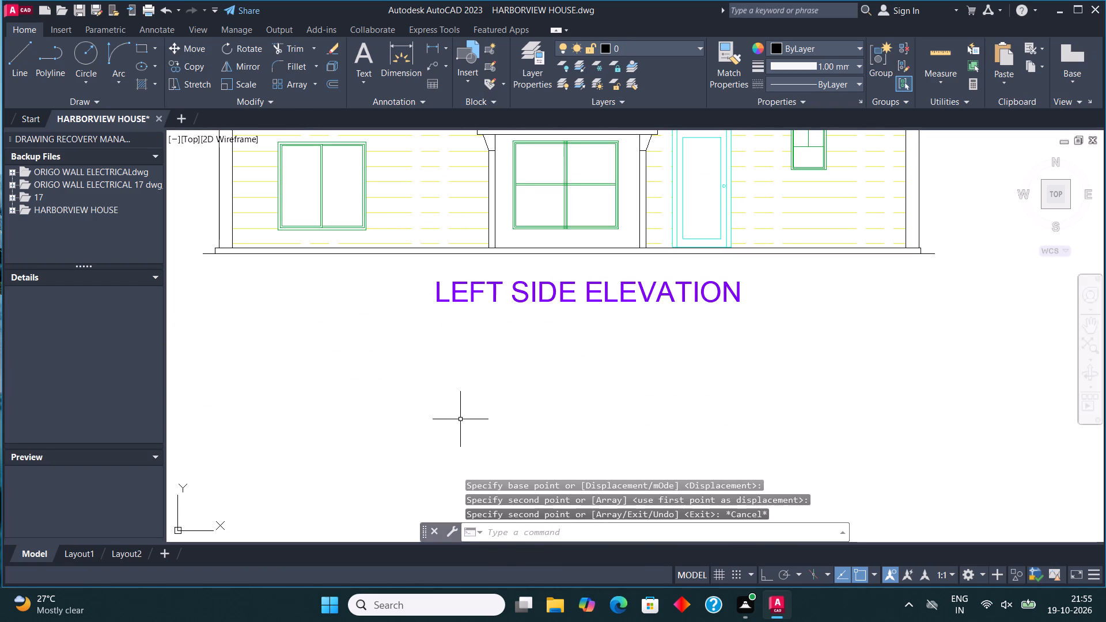
# Change the copied title's text to REAR ELEVATION.
pyautogui.click(478, 290)
pyautogui.rightClick(478, 290)
pyautogui.click(531, 229)
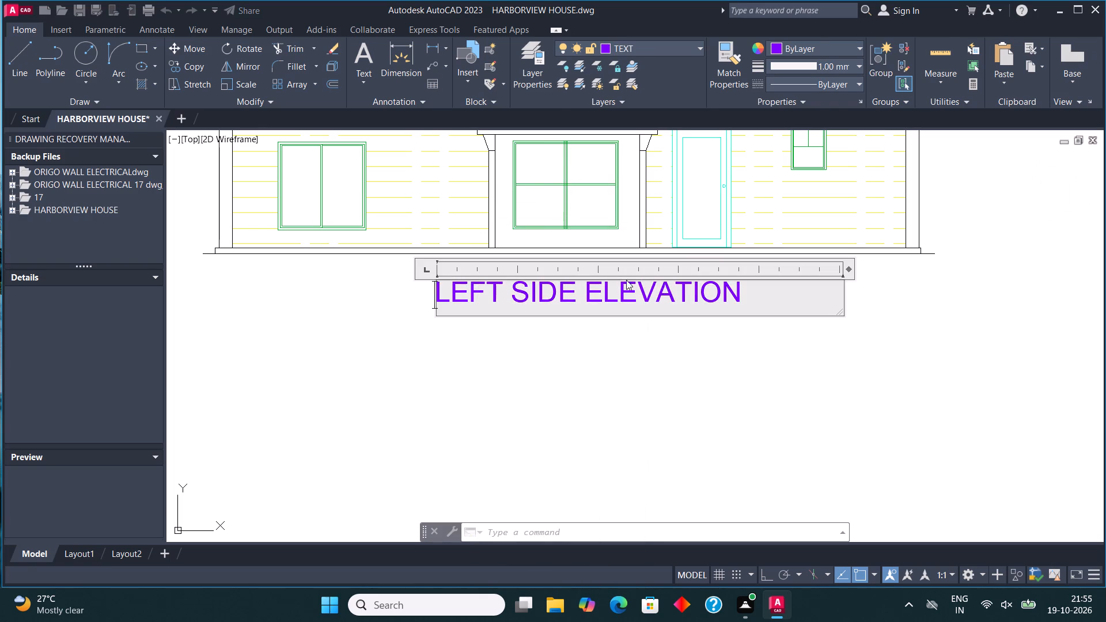
pyautogui.click(578, 286)
pyautogui.press('BackSpace')
pyautogui.press('BackSpace')
pyautogui.press('BackSpace')
pyautogui.press('BackSpace')
pyautogui.press('BackSpace')
pyautogui.press('BackSpace')
pyautogui.press('BackSpace')
pyautogui.press('BackSpace')
pyautogui.press('BackSpace')
pyautogui.press('BackSpace')
pyautogui.press('BackSpace')
pyautogui.press('BackSpace')
pyautogui.press('BackSpace')
pyautogui.press('BackSpace')
pyautogui.press('BackSpace')
pyautogui.press('BackSpace')
pyautogui.press('BackSpace')
pyautogui.press('BackSpace')
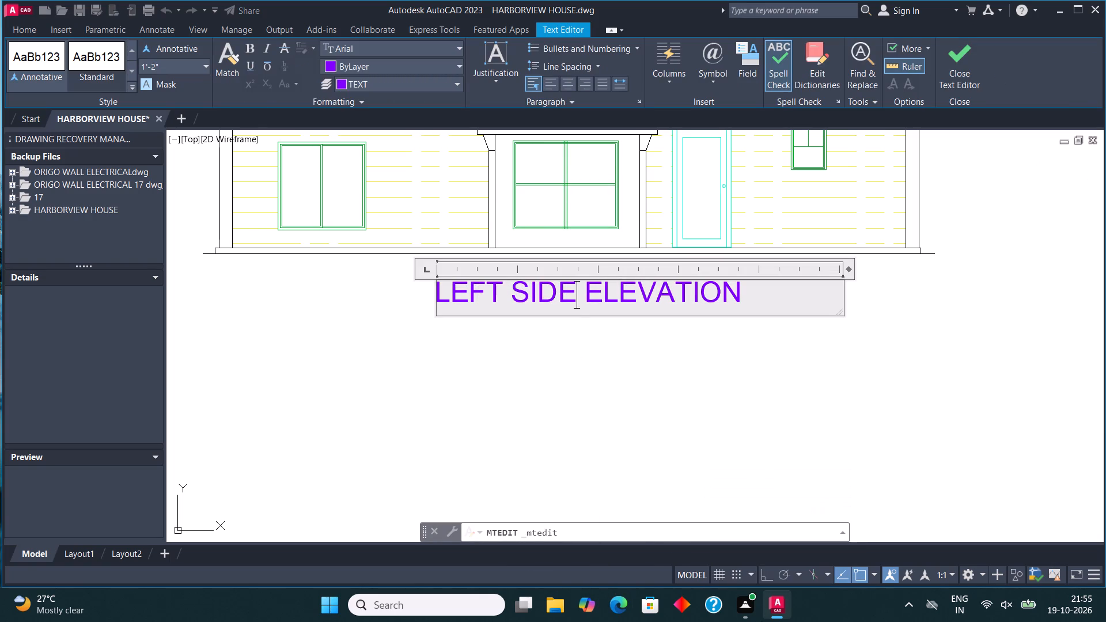
pyautogui.write('REAR')
pyautogui.press('space')
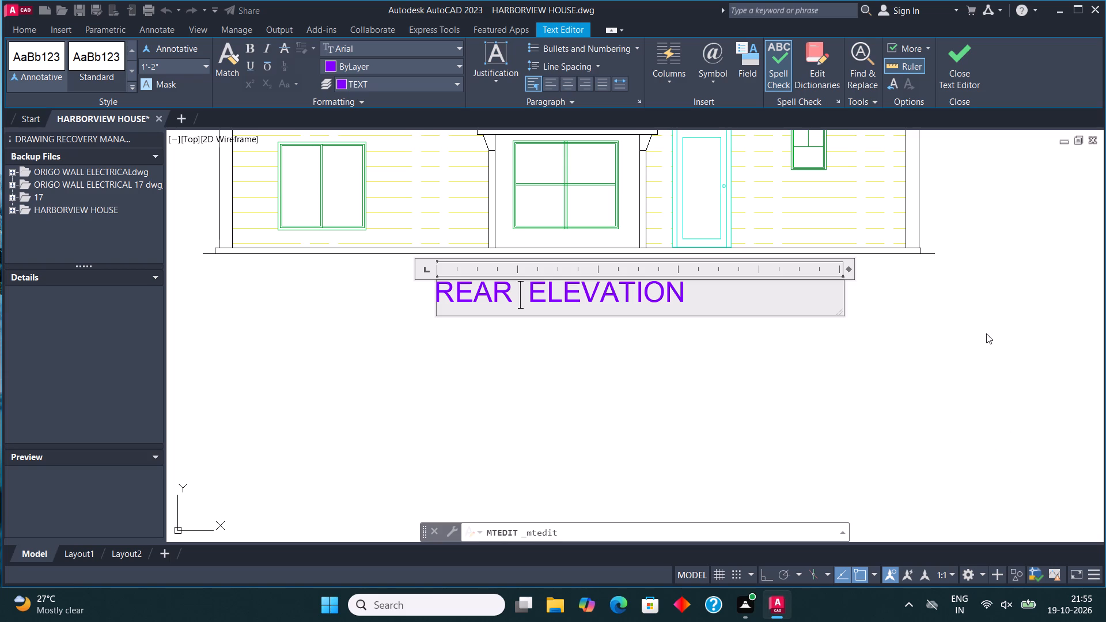
pyautogui.click(956, 53)
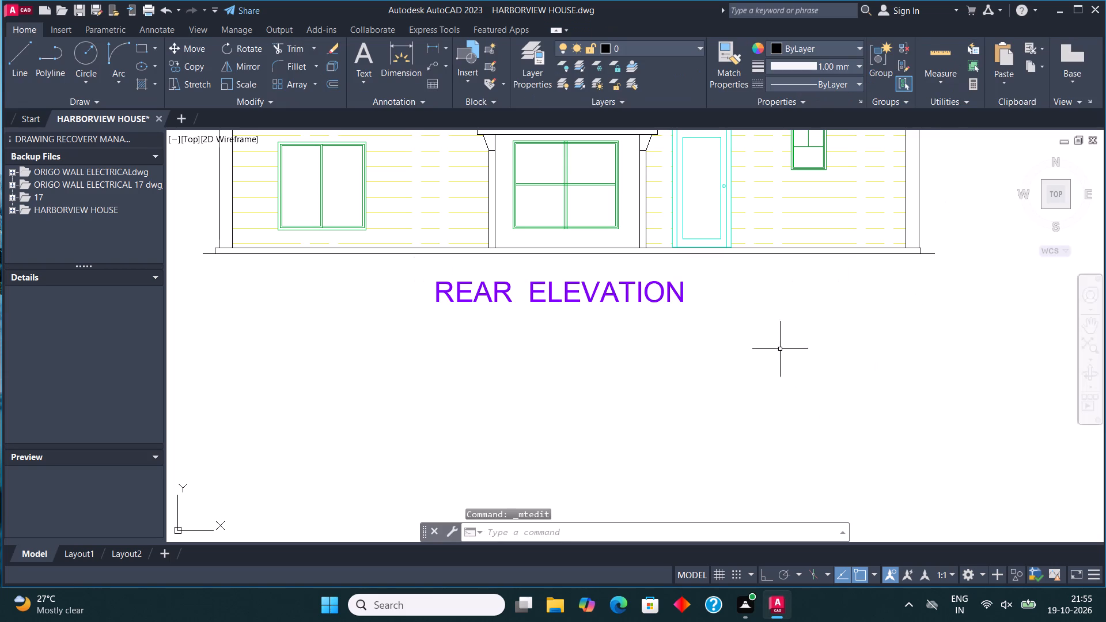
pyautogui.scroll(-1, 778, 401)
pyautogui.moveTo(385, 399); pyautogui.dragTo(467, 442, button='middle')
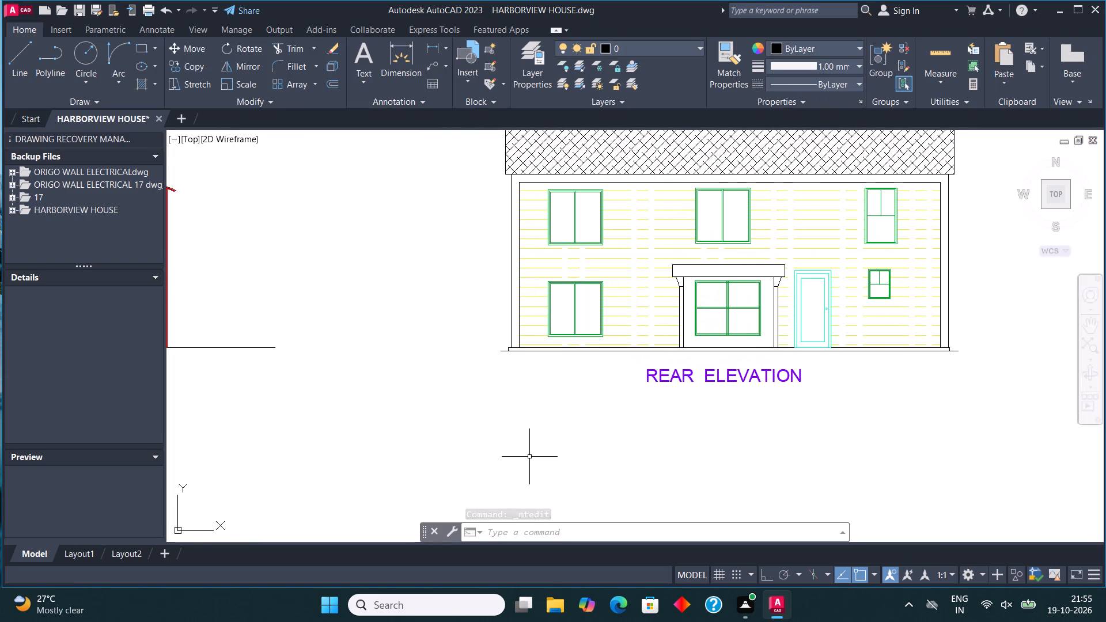
# Change the rear elevation's roof hatch colour to purple 147,39,143.
pyautogui.scroll(-2, 528, 460)
pyautogui.scroll(2, 543, 392)
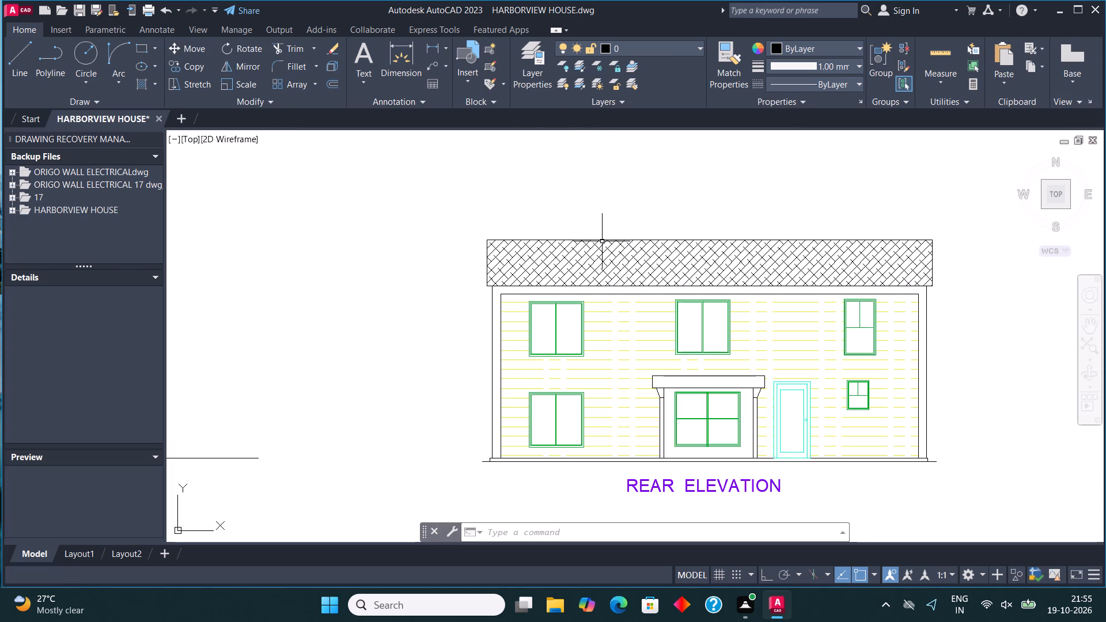
pyautogui.click(603, 255)
pyautogui.click(401, 67)
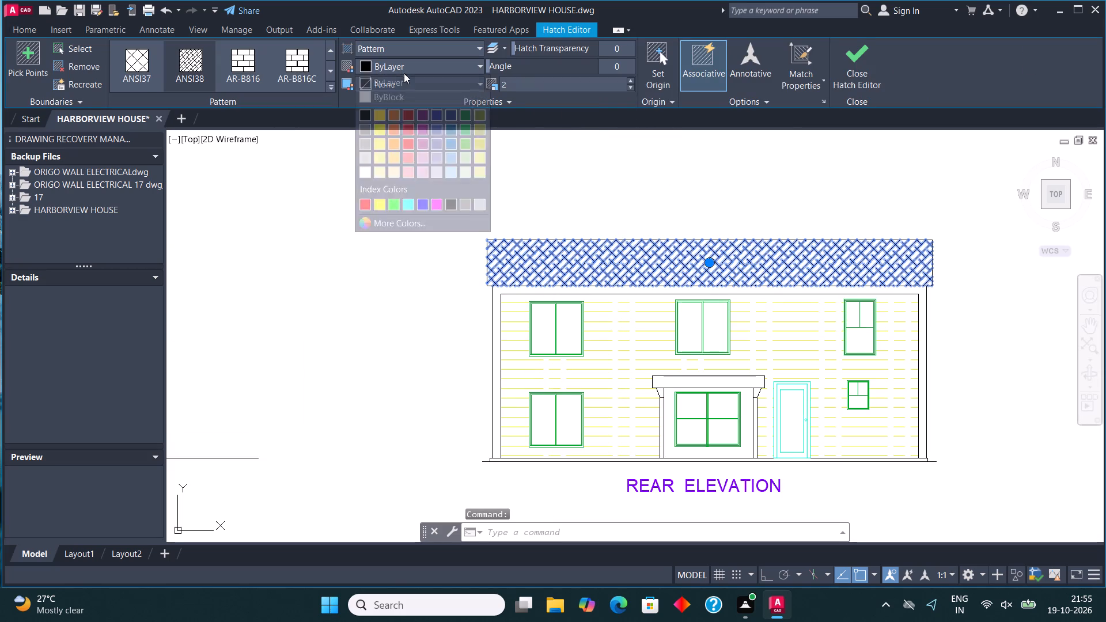
pyautogui.click(425, 129)
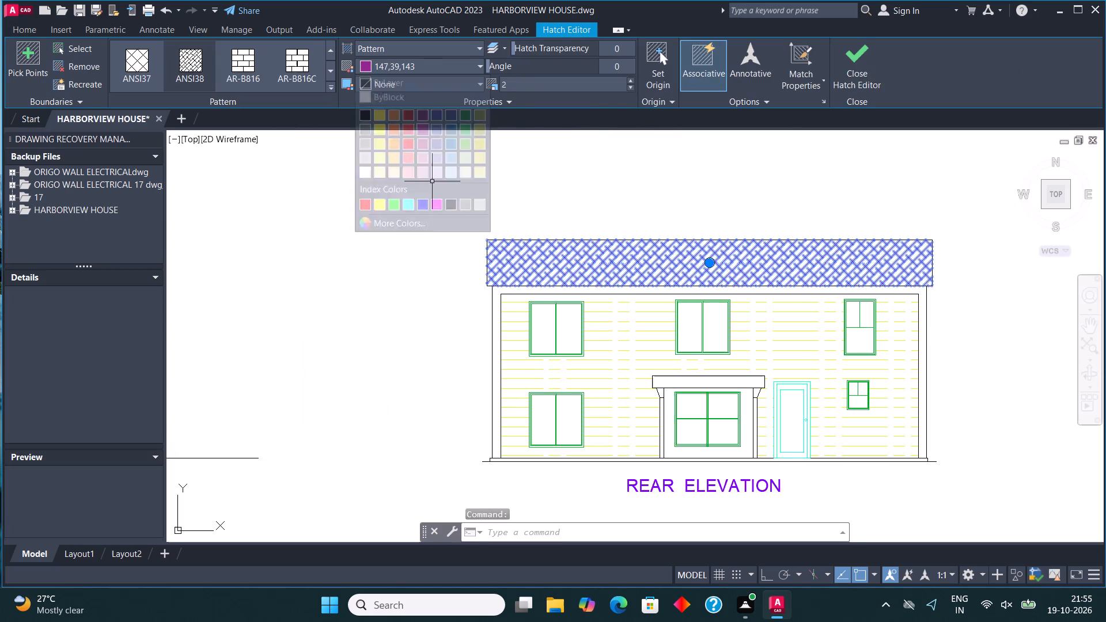
pyautogui.click(846, 62)
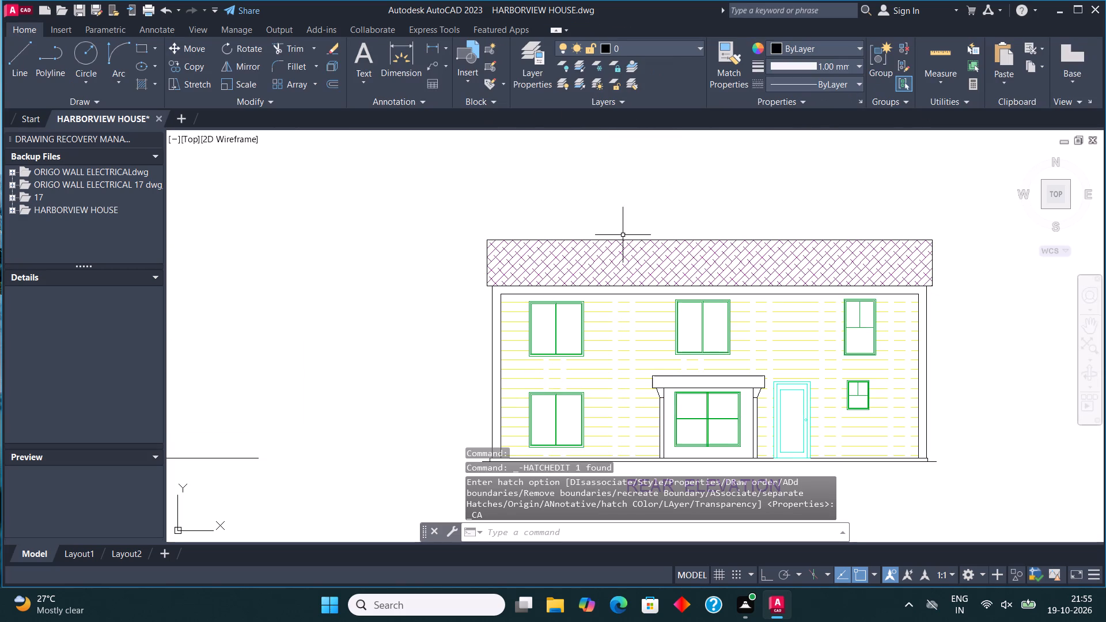
# Make WALL the current layer and fill the rear elevation's outer wall border and base strip with a SOLID hatch.
pyautogui.click(652, 24)
pyautogui.click(647, 44)
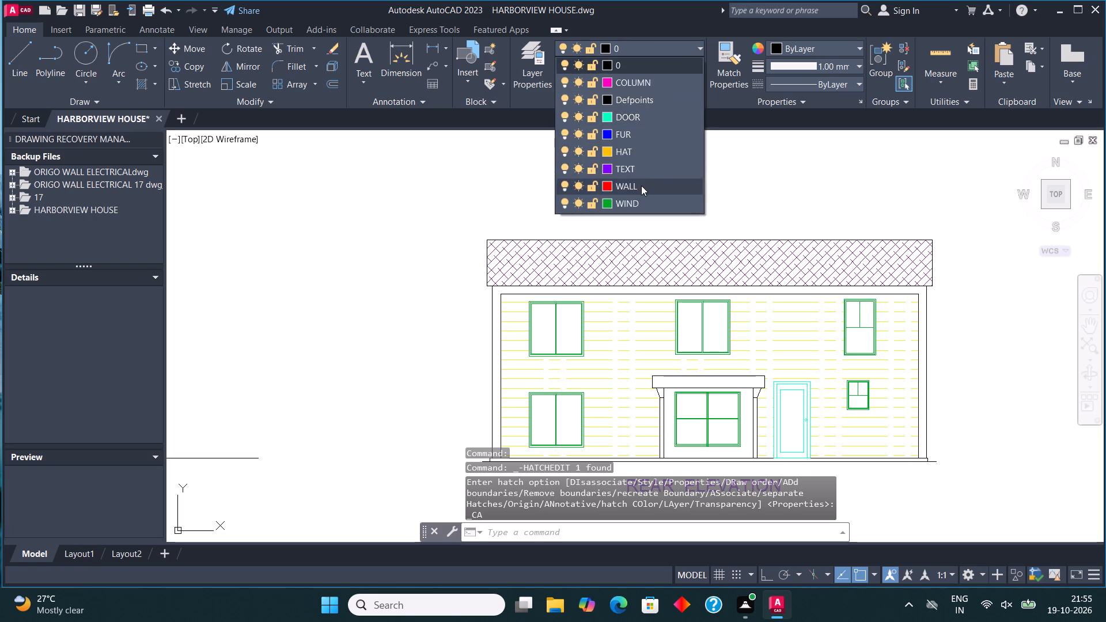
pyautogui.click(641, 185)
pyautogui.press('h')
pyautogui.press('Return')
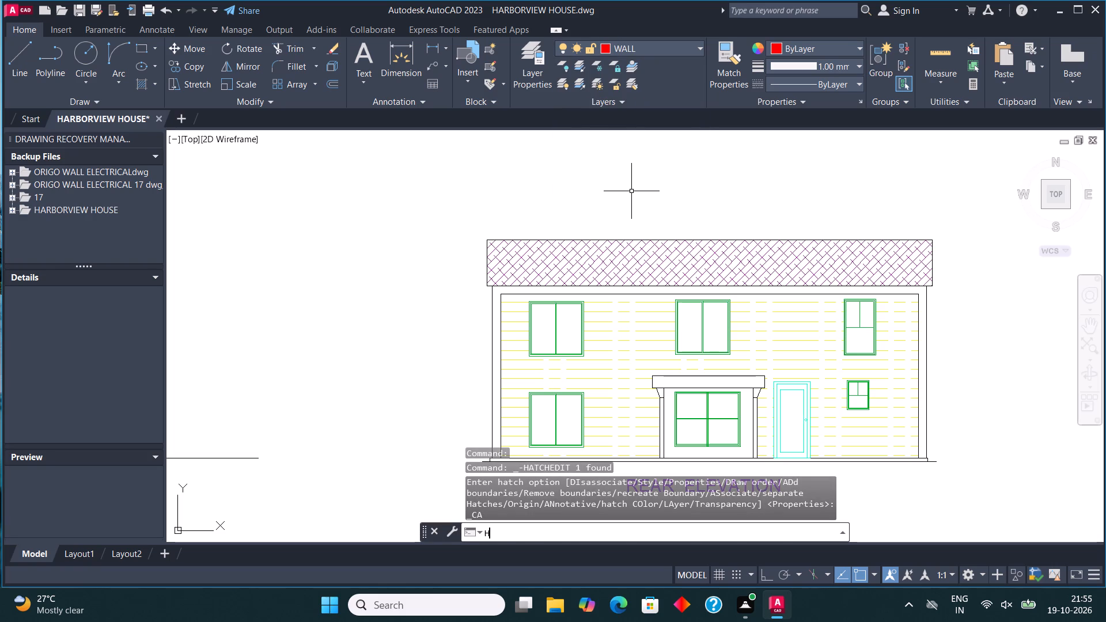
pyautogui.click(495, 334)
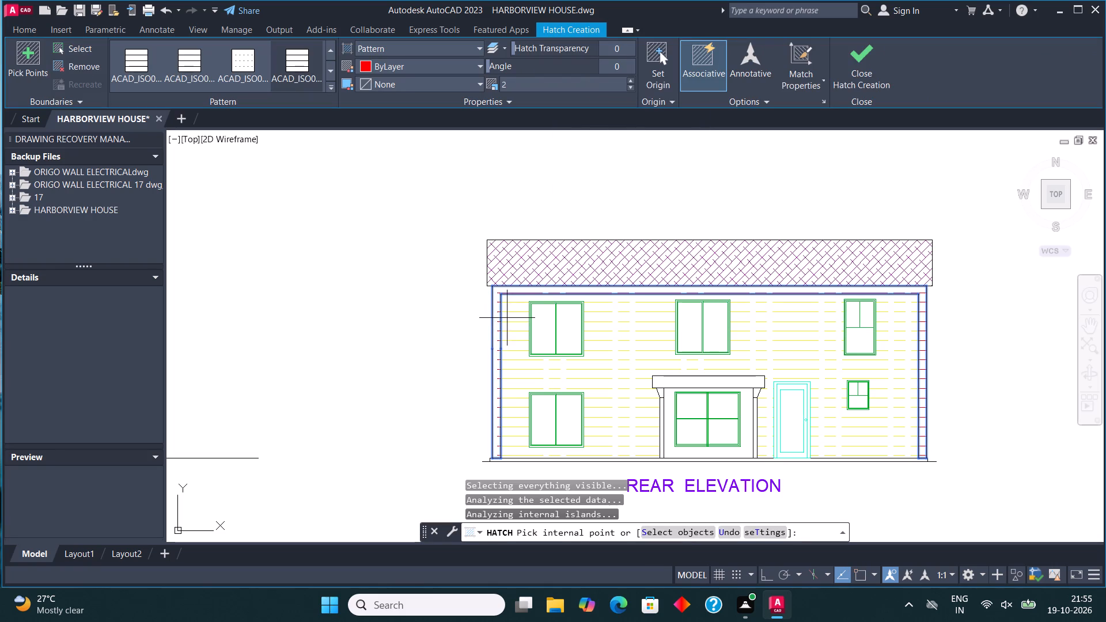
pyautogui.click(332, 52)
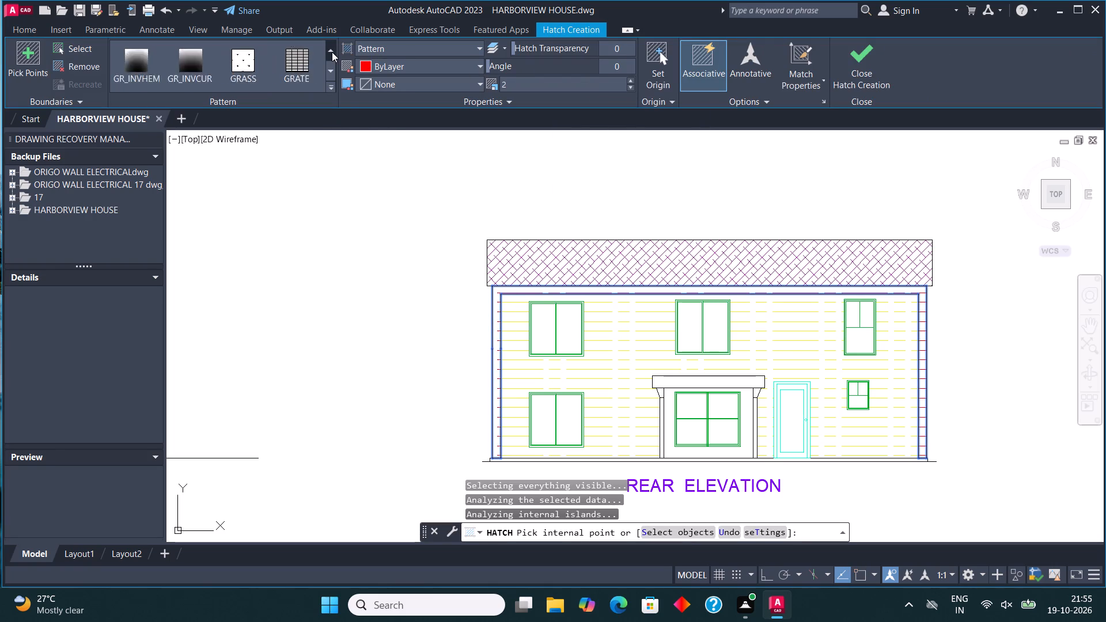
pyautogui.click(159, 69)
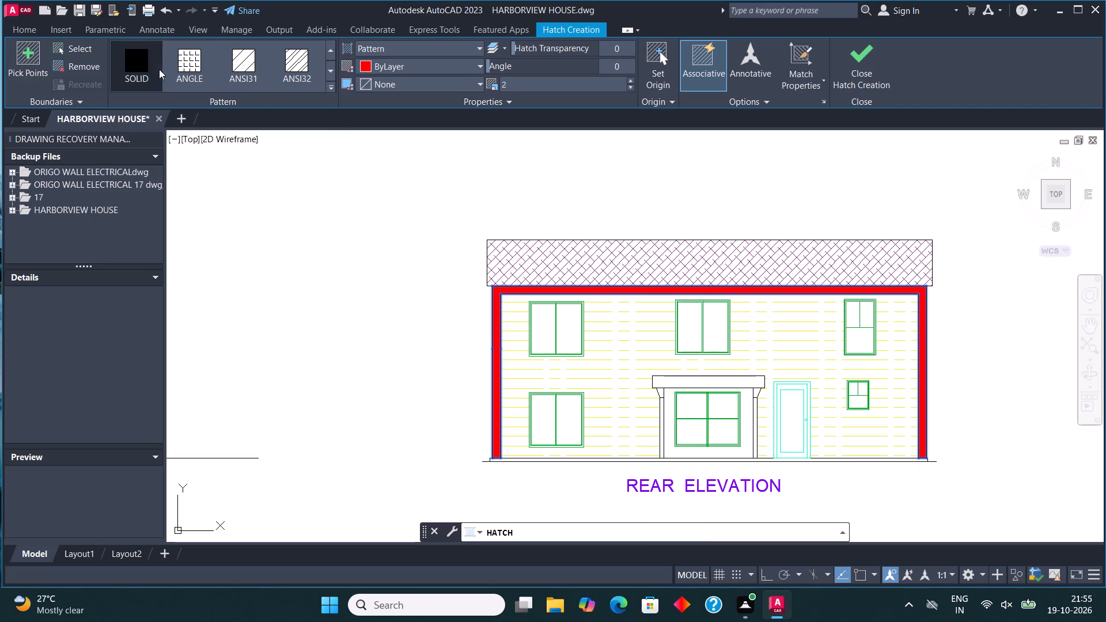
pyautogui.scroll(-2, 589, 346)
pyautogui.scroll(2, 588, 417)
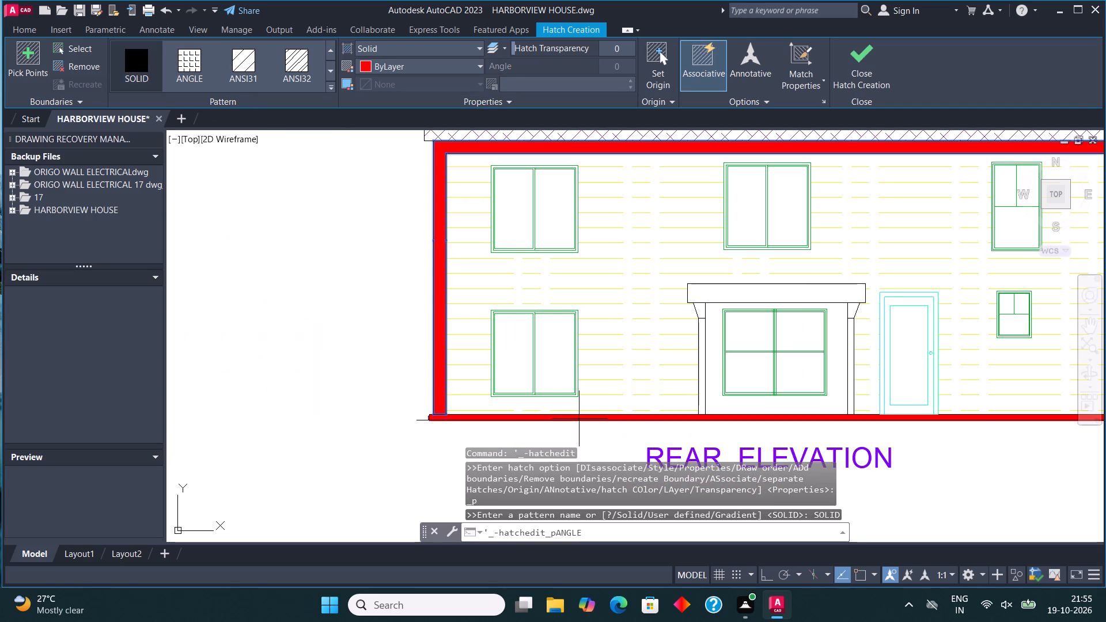
pyautogui.click(578, 419)
# Fill the rear canopy's two posts, two brackets and top beam with the same SOLID hatch on the WALL layer.
pyautogui.scroll(-2, 596, 409)
pyautogui.scroll(3, 676, 386)
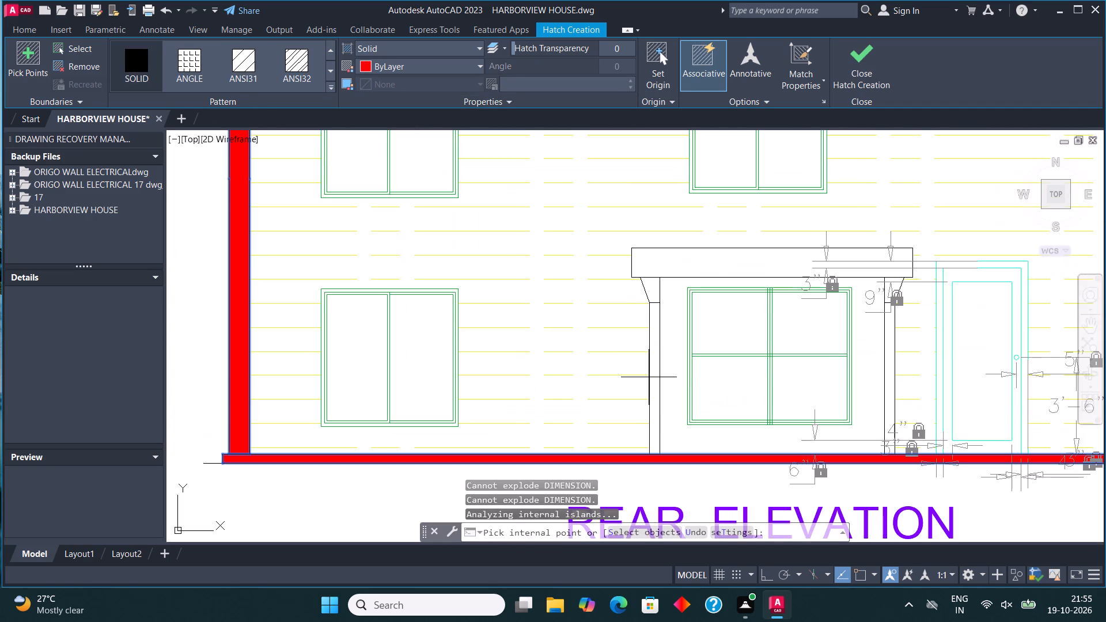
pyautogui.click(653, 370)
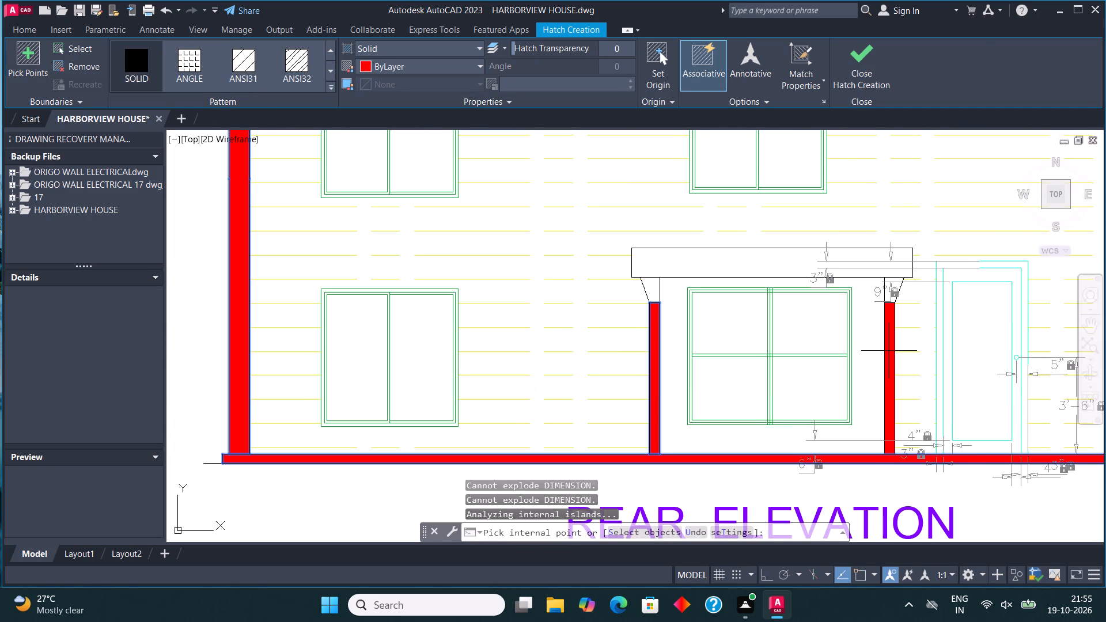
pyautogui.click(889, 351)
pyautogui.click(891, 292)
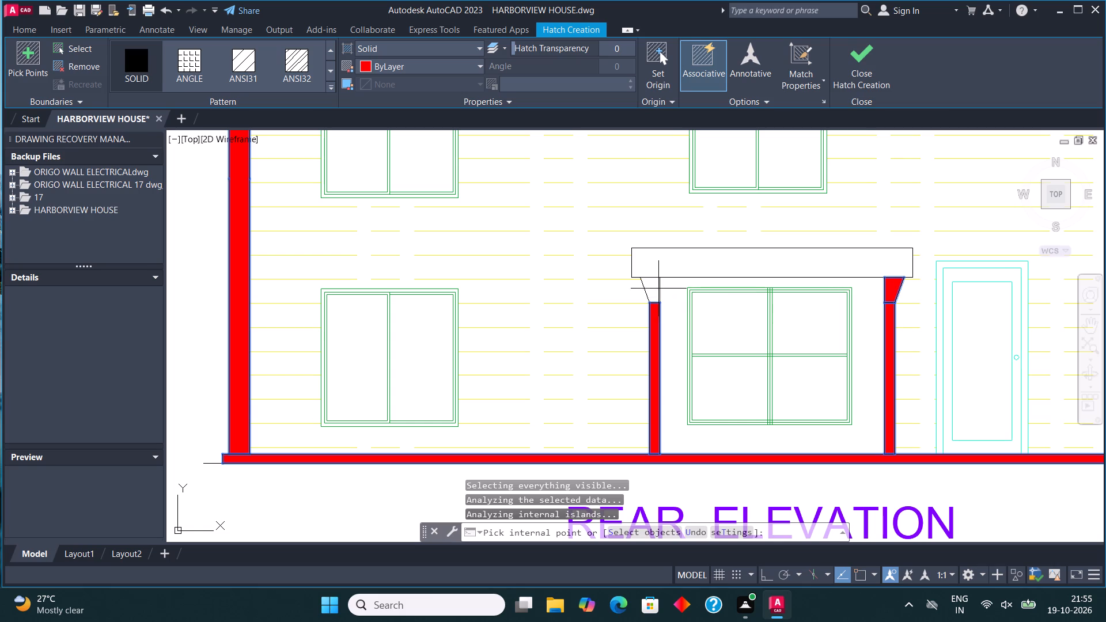
pyautogui.click(658, 287)
pyautogui.click(717, 248)
pyautogui.click(665, 225)
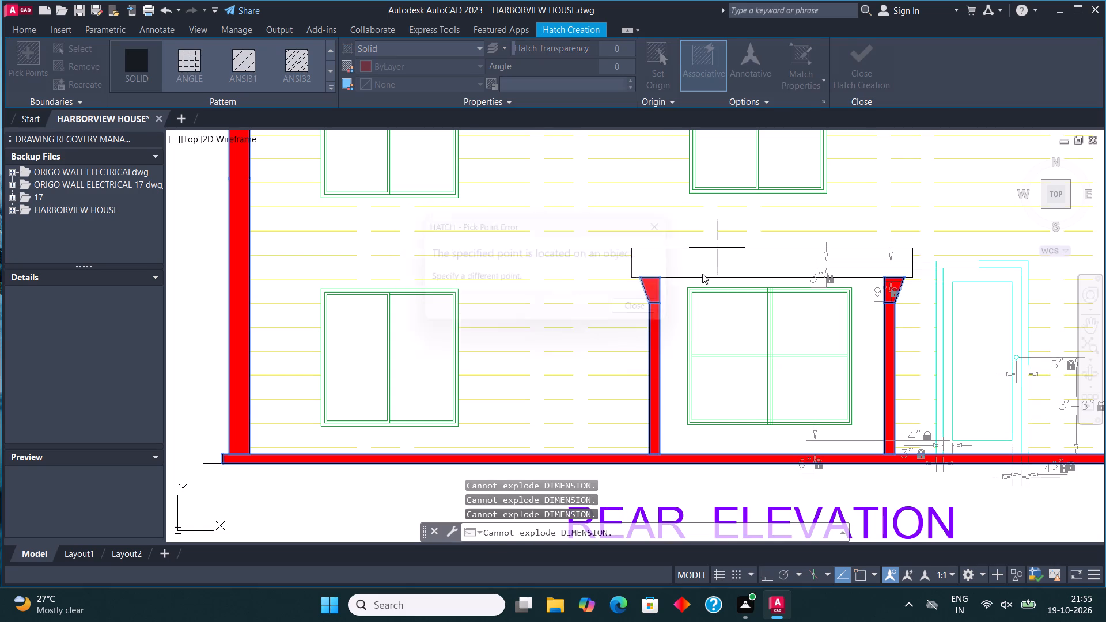
pyautogui.click(723, 262)
pyautogui.click(858, 47)
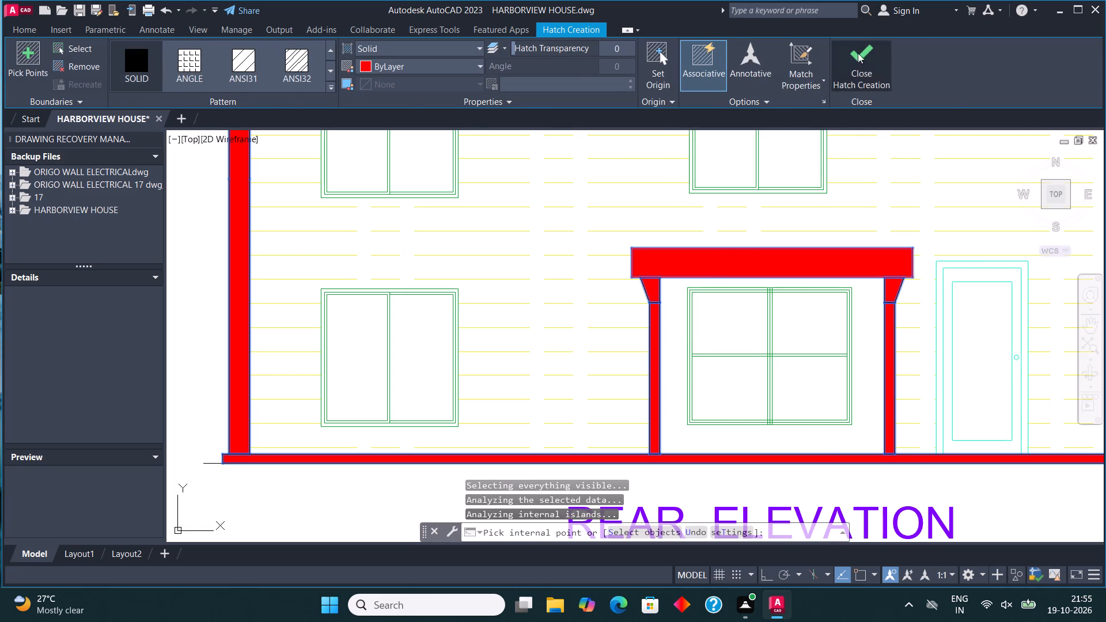
# Move the rear elevation's roof outline lines onto the WALL layer.
pyautogui.scroll(-3, 566, 321)
pyautogui.scroll(1, 462, 211)
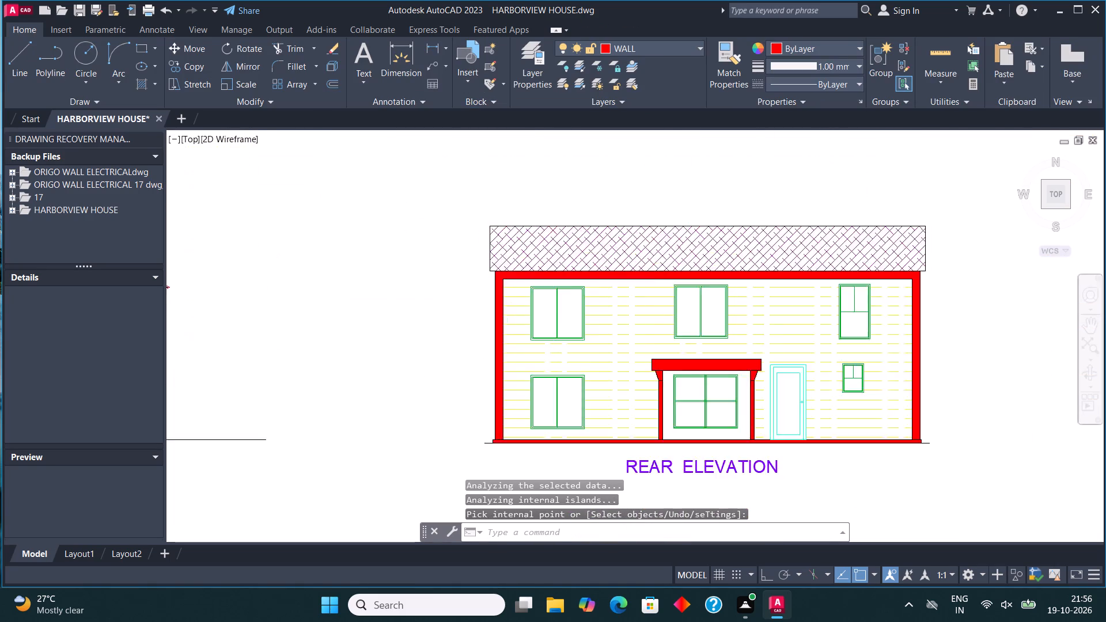
pyautogui.scroll(2, 462, 211)
pyautogui.click(543, 249)
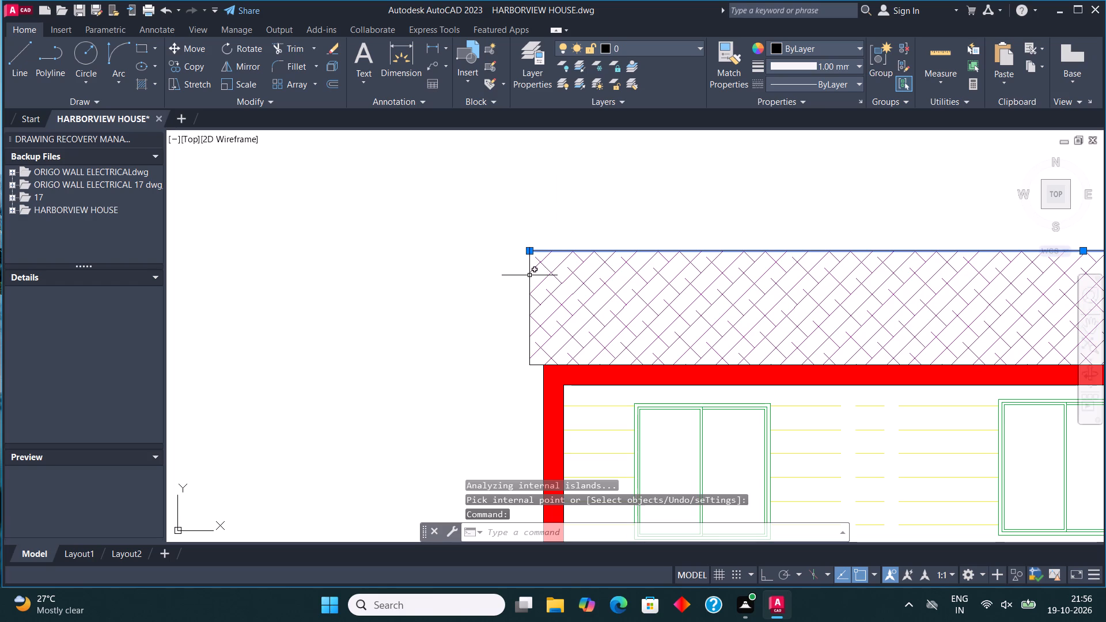
pyautogui.click(528, 276)
pyautogui.click(537, 363)
pyautogui.scroll(-3, 516, 371)
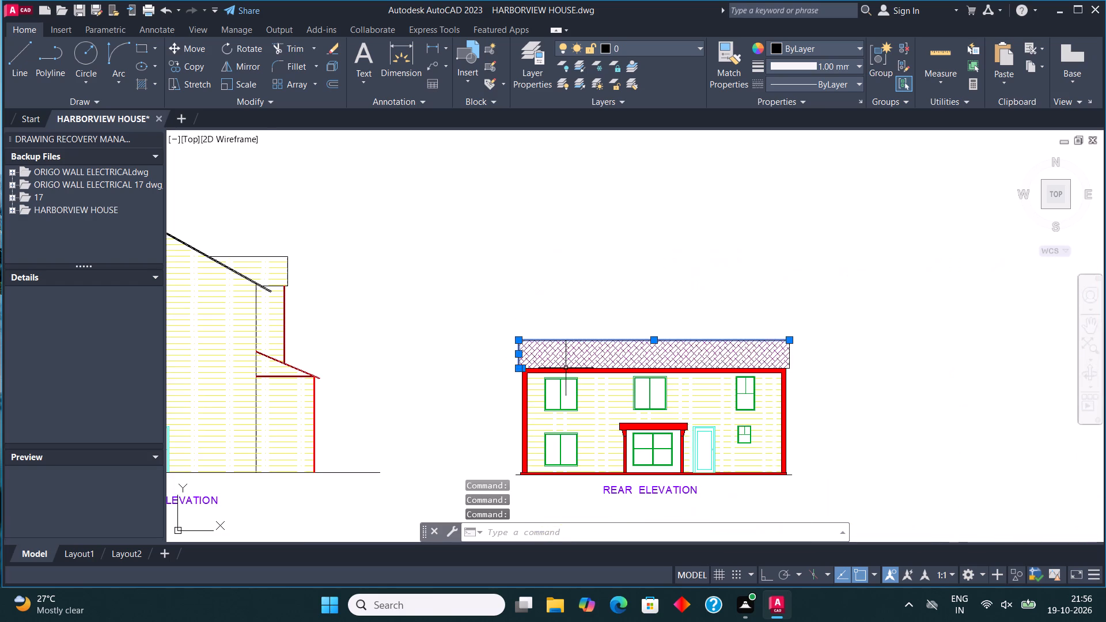
pyautogui.scroll(2, 763, 346)
pyautogui.click(823, 379)
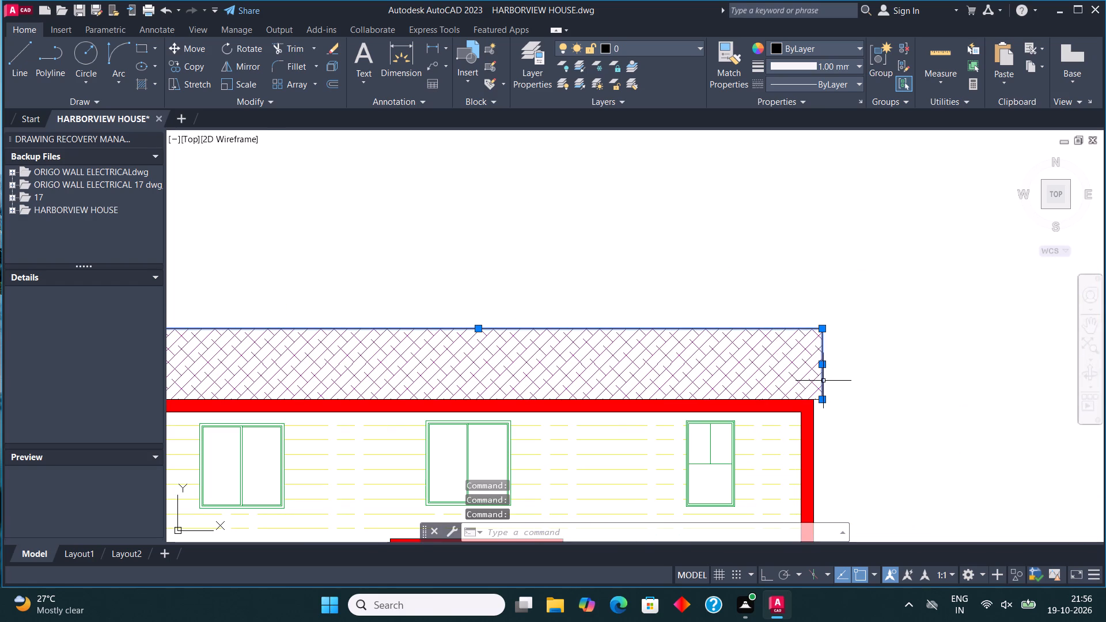
pyautogui.click(816, 402)
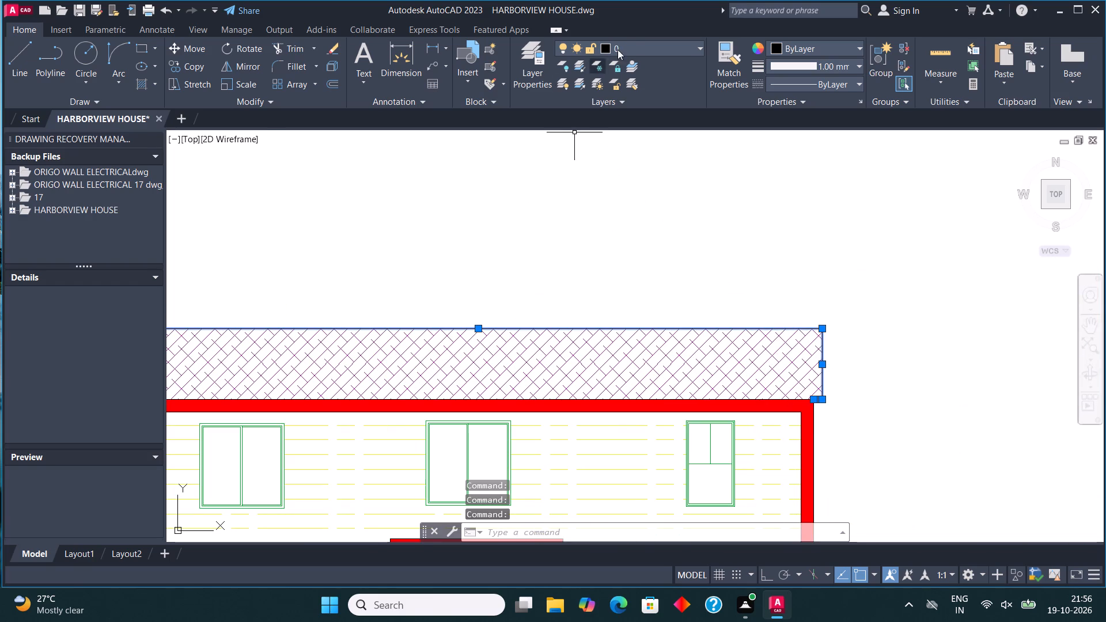
pyautogui.click(650, 44)
pyautogui.click(652, 191)
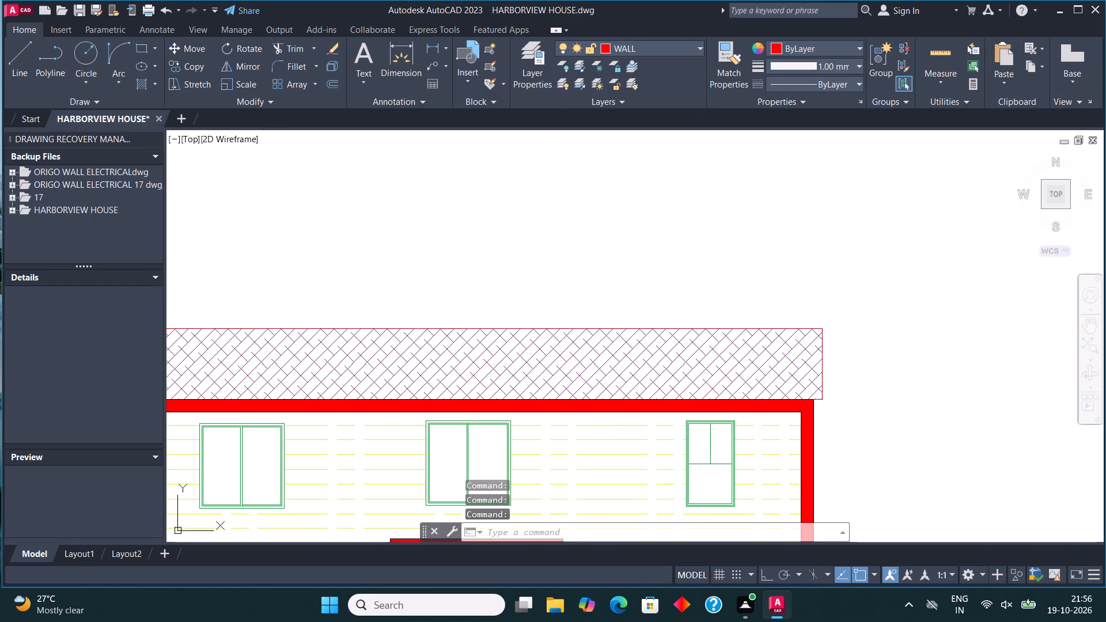
pyautogui.press('Escape')
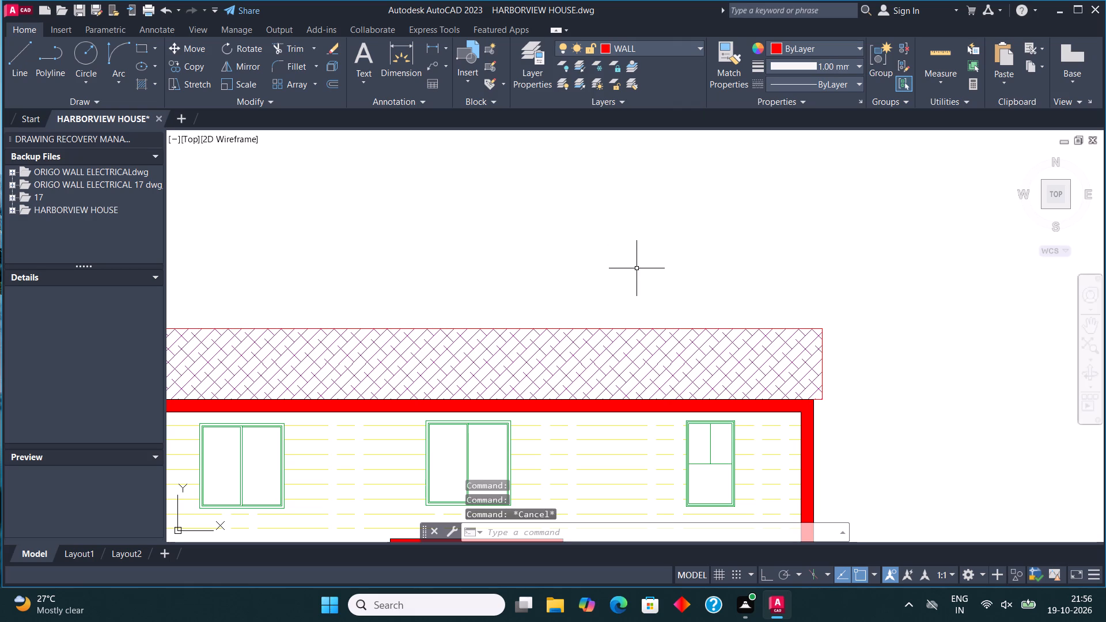
# Erase the leftover loose door and toilet fixture symbols beside the first floor plan's garage side.
pyautogui.scroll(-4, 628, 322)
pyautogui.scroll(2, 425, 323)
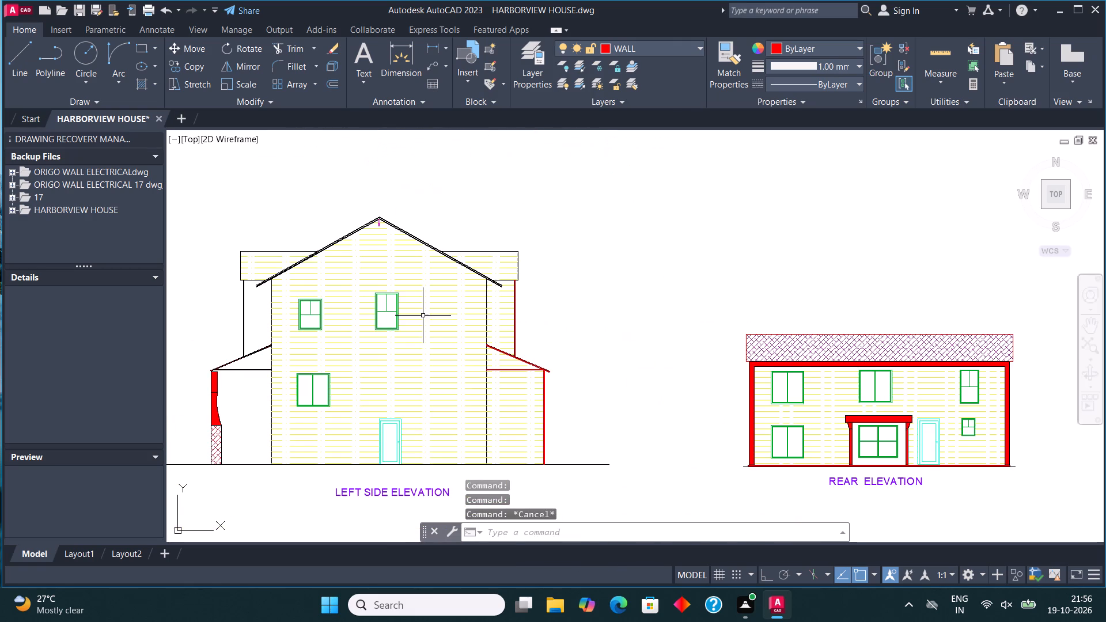
pyautogui.moveTo(423, 314); pyautogui.dragTo(467, 330, button='middle')
pyautogui.scroll(1, 467, 330)
pyautogui.scroll(-3, 501, 337)
pyautogui.scroll(1, 502, 333)
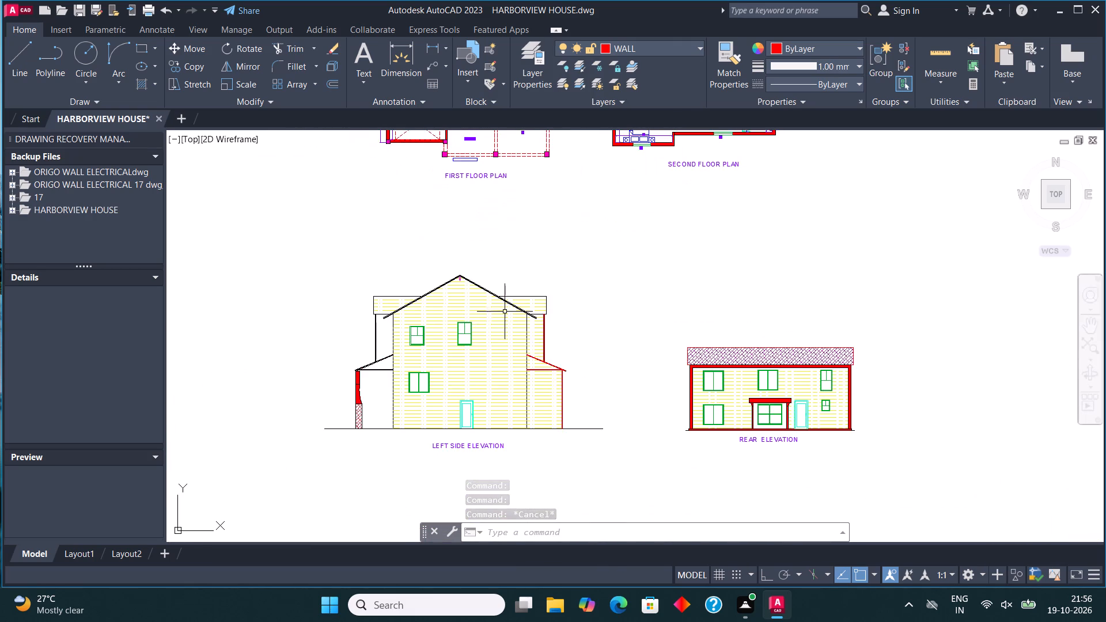
pyautogui.moveTo(505, 311); pyautogui.dragTo(509, 440, button='middle')
pyautogui.scroll(-1, 512, 450)
pyautogui.scroll(1, 434, 344)
pyautogui.click(412, 323)
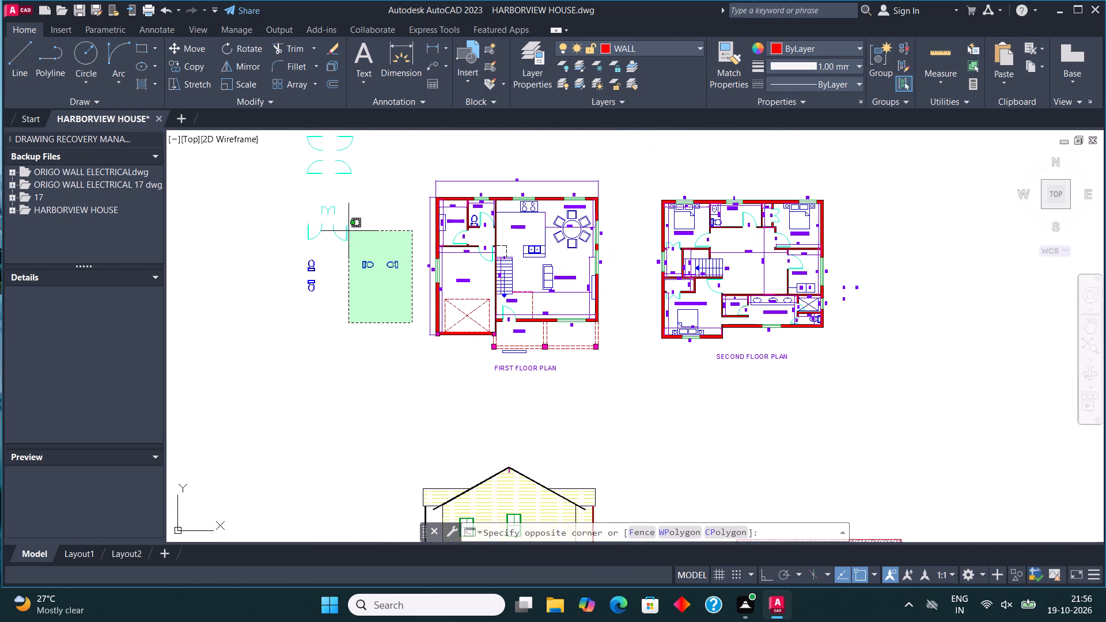
pyautogui.scroll(-3, 377, 239)
pyautogui.scroll(2, 363, 197)
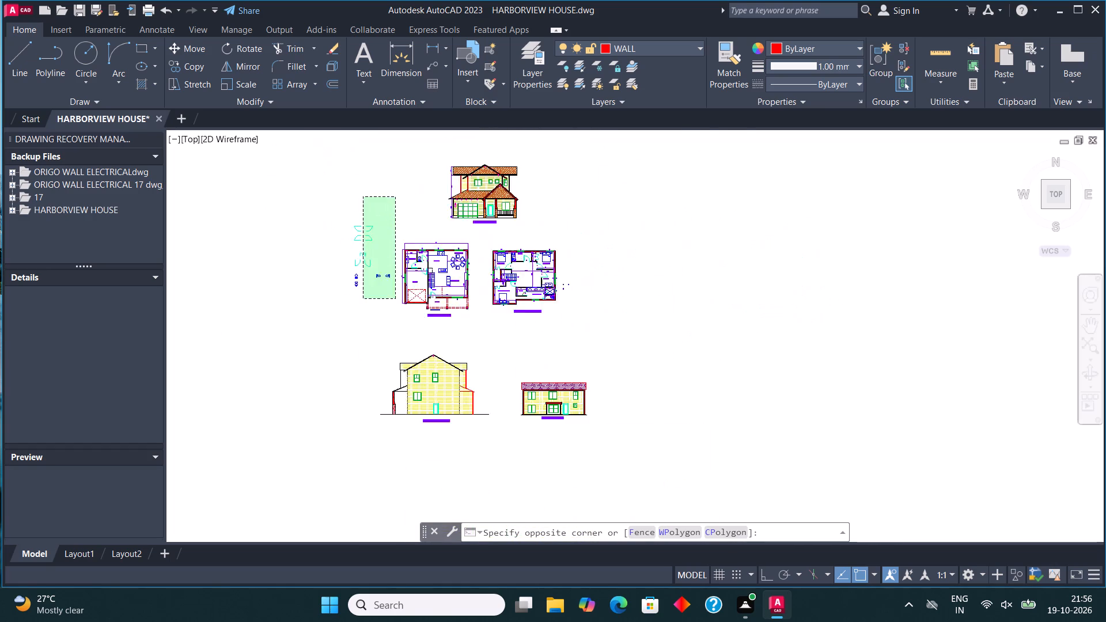
pyautogui.scroll(1, 363, 197)
pyautogui.click(302, 207)
pyautogui.press('Delete')
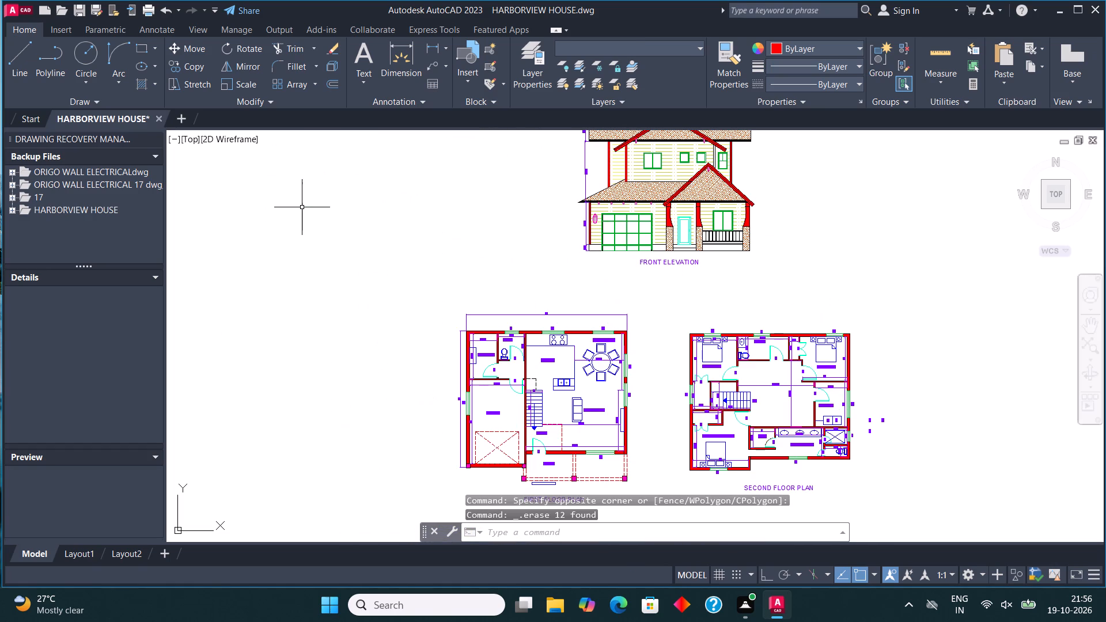
# Make TEXT the current layer and dimension the kitchen counter's horizontal edge in the first floor plan, placing the dimension just below it.
pyautogui.scroll(2, 536, 366)
pyautogui.moveTo(535, 364); pyautogui.dragTo(526, 359, button='middle')
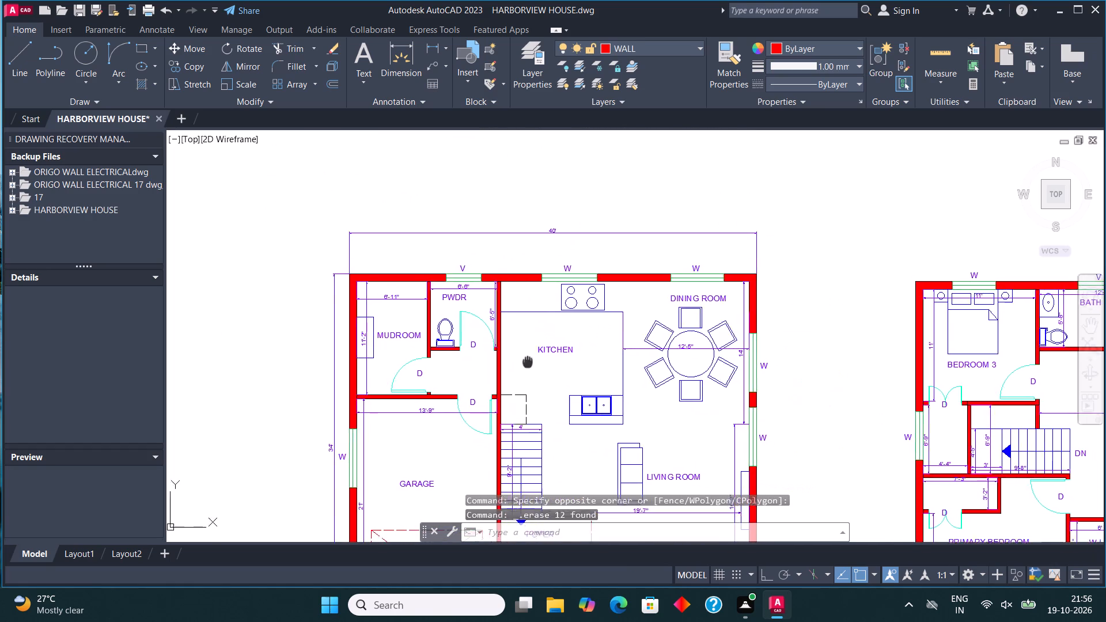
pyautogui.moveTo(526, 359); pyautogui.dragTo(440, 263, button='middle')
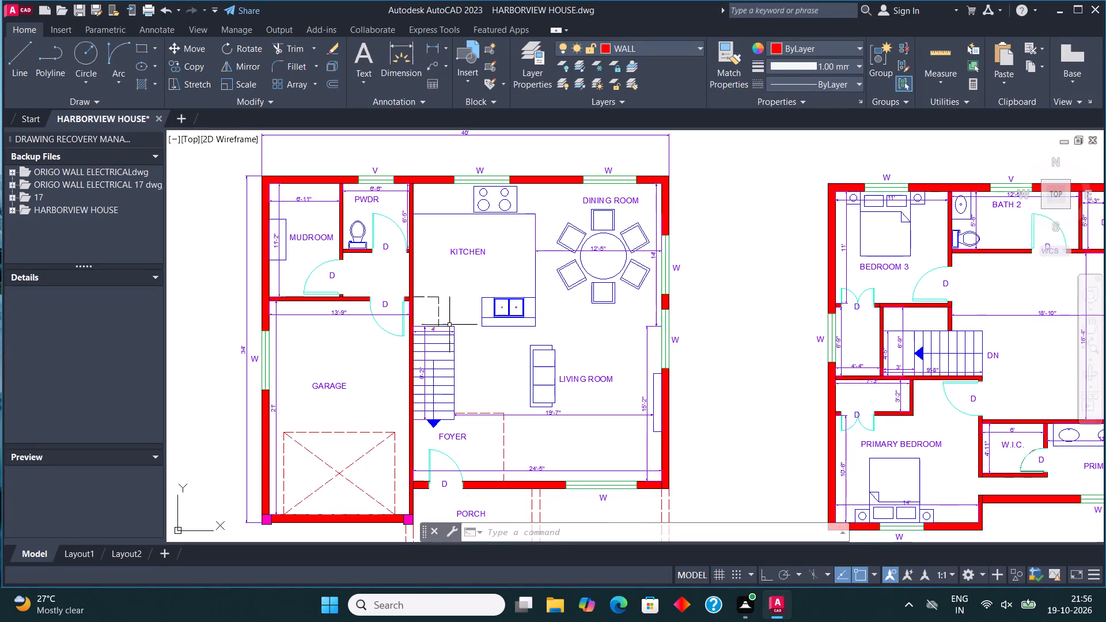
pyautogui.scroll(-2, 449, 335)
pyautogui.scroll(4, 475, 318)
pyautogui.scroll(-2, 474, 314)
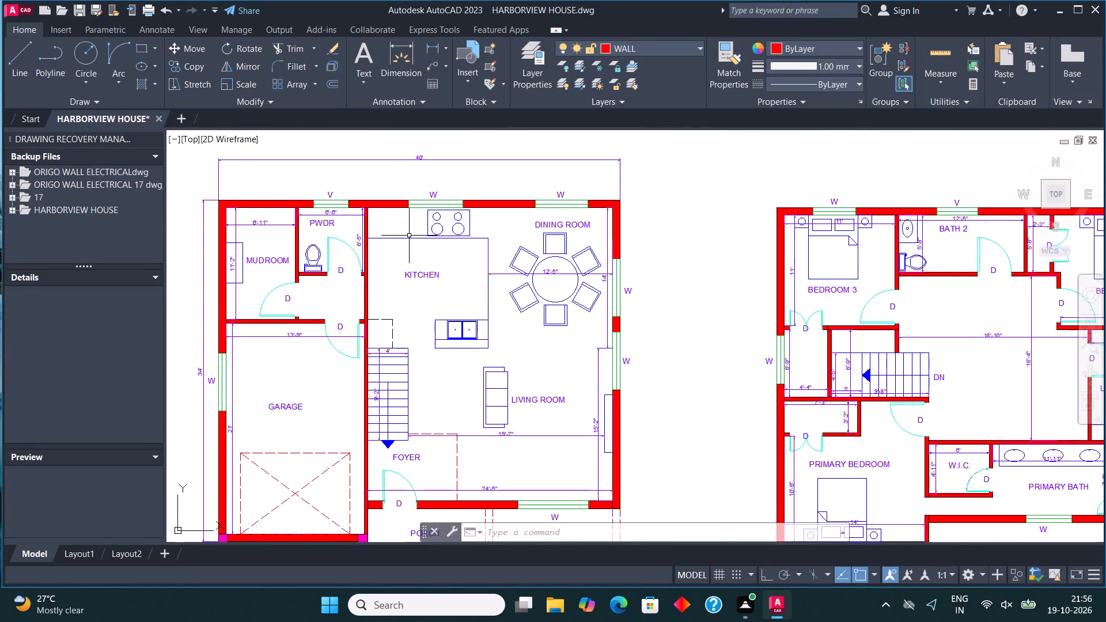
pyautogui.moveTo(409, 236); pyautogui.dragTo(412, 256, button='middle')
pyautogui.scroll(1, 412, 256)
pyautogui.click(623, 48)
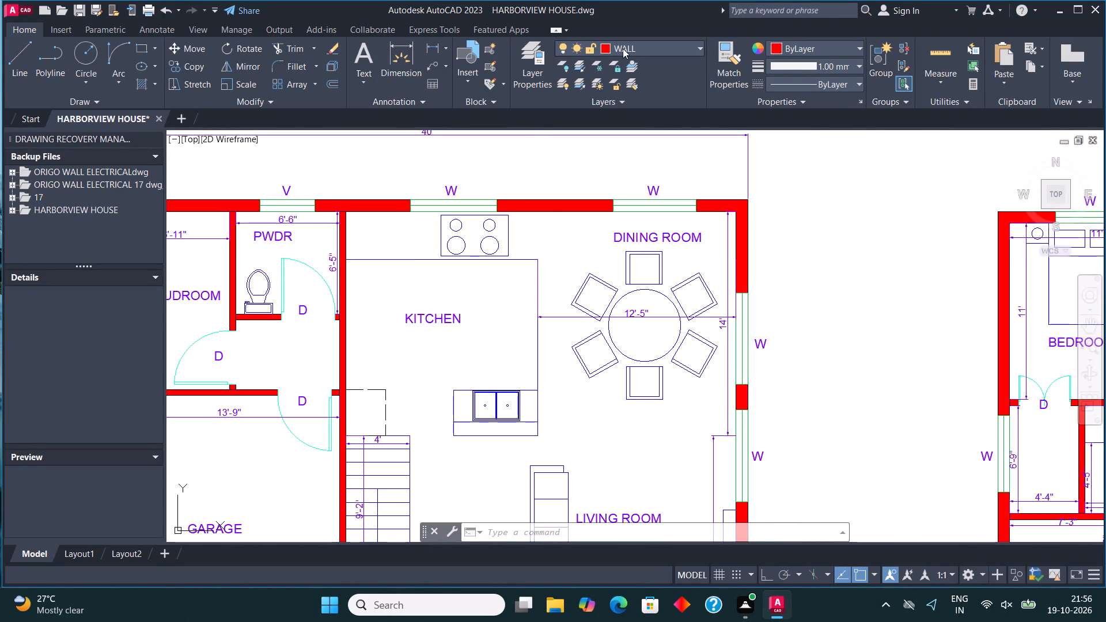
pyautogui.click(638, 166)
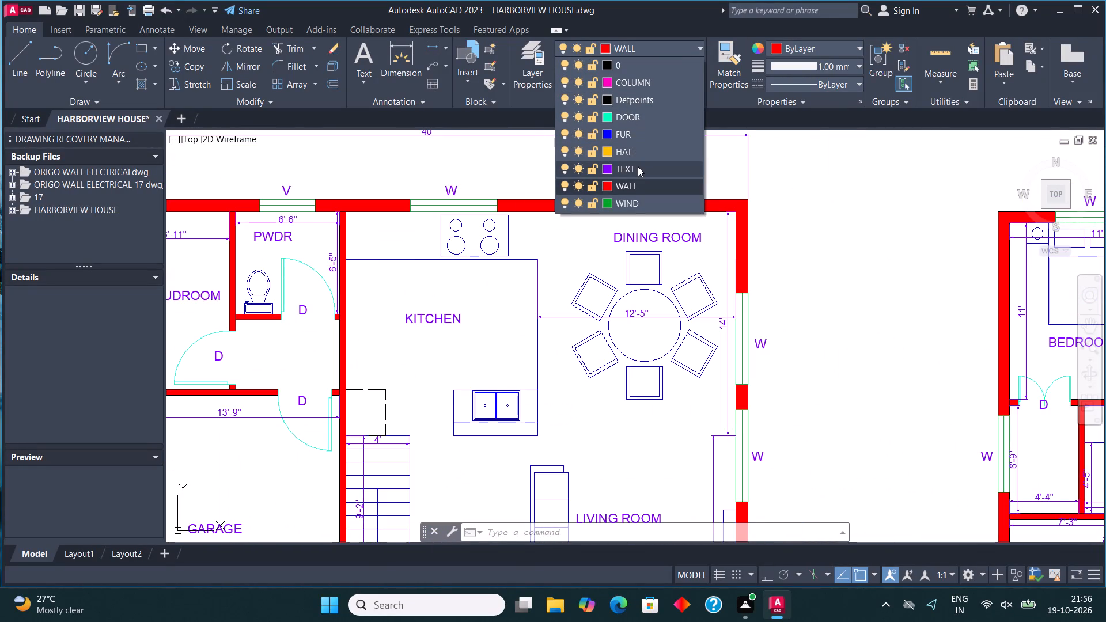
pyautogui.click(358, 54)
pyautogui.click(396, 59)
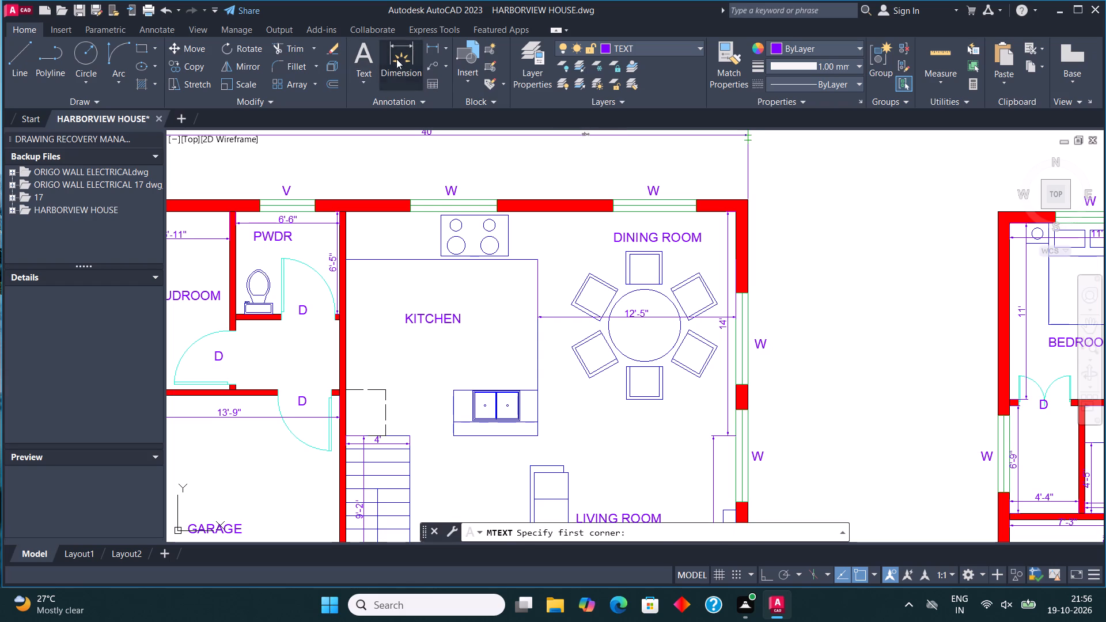
pyautogui.click(347, 257)
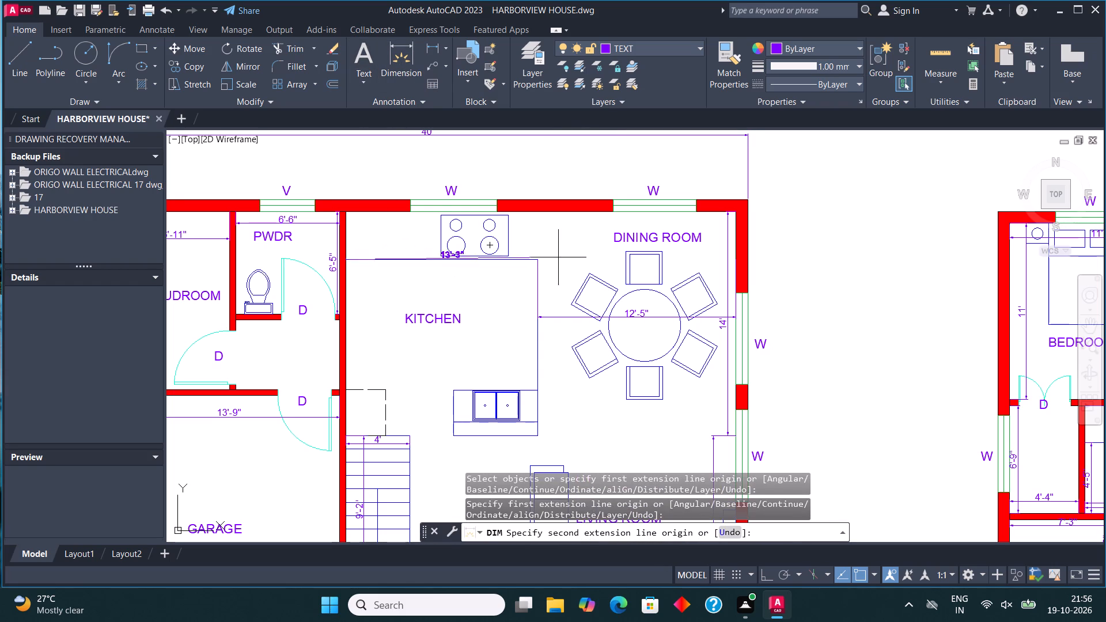
pyautogui.click(539, 260)
pyautogui.click(533, 282)
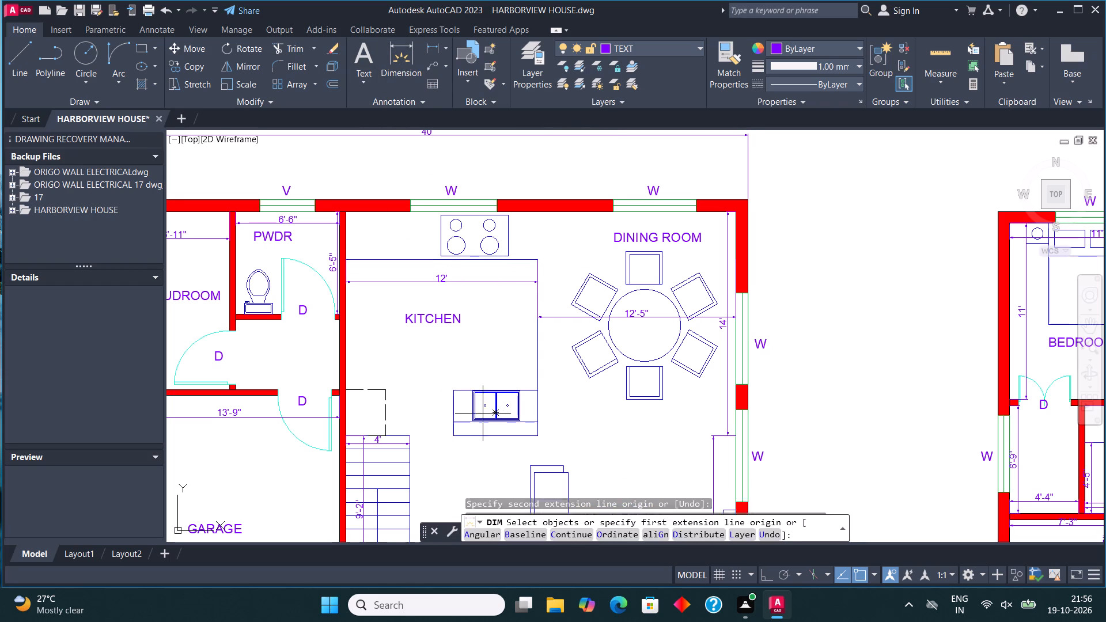
# Dimension the vertical distance between the sink counter and the upper counter's corner in the first floor kitchen, placing it inside the kitchen.
pyautogui.click(541, 424)
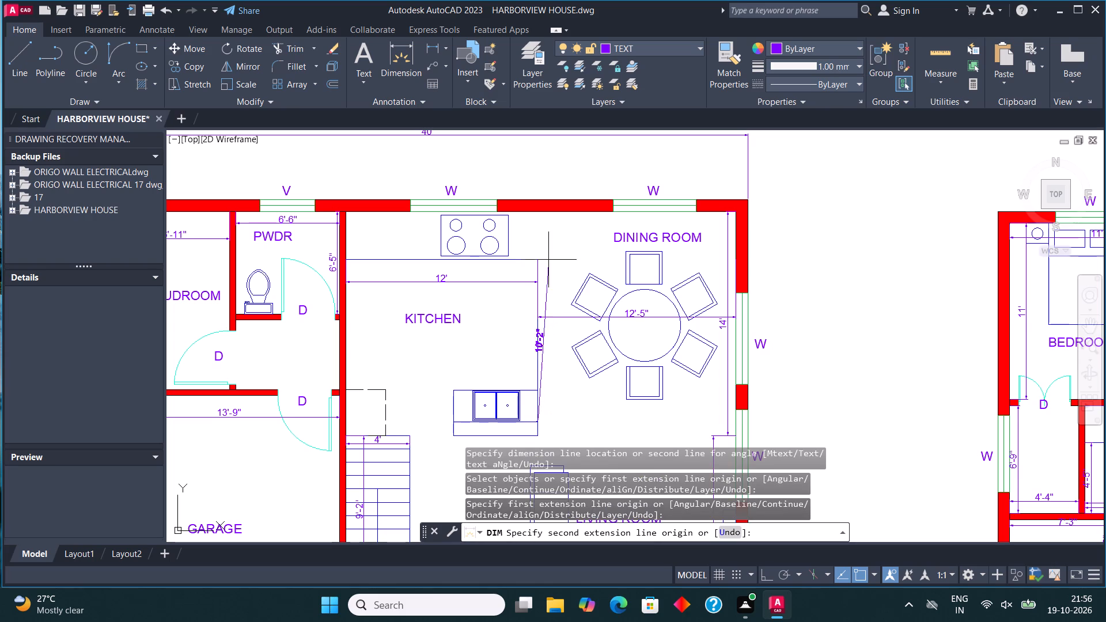
pyautogui.click(536, 259)
pyautogui.click(513, 268)
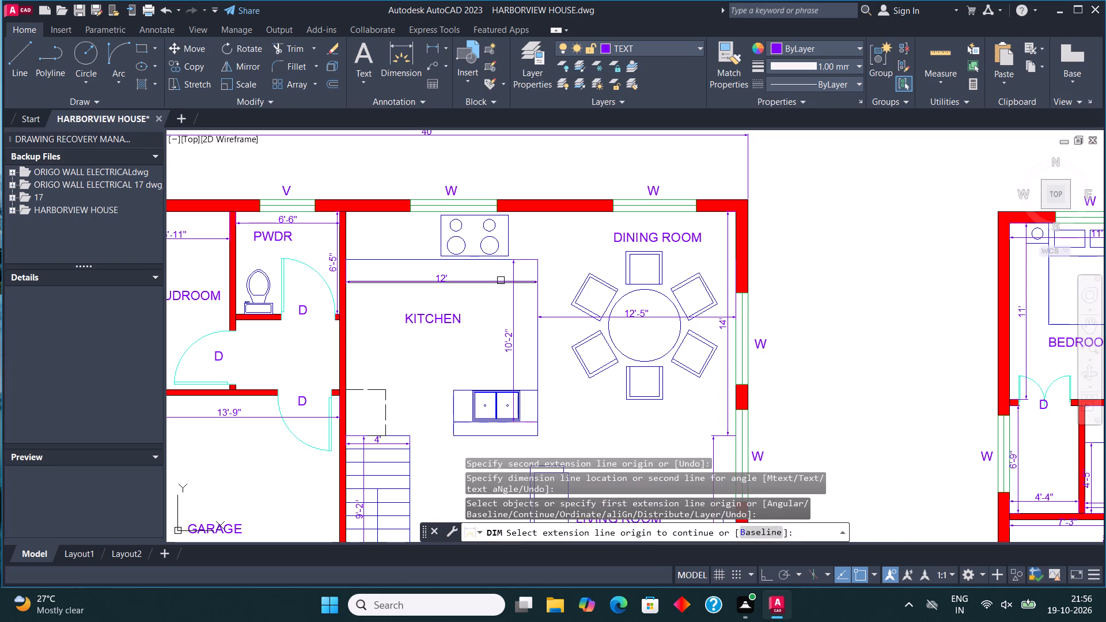
# Dimension the second floor plan's overall width above the plan and its overall depth outside the left exterior wall.
pyautogui.scroll(-2, 501, 280)
pyautogui.scroll(2, 410, 289)
pyautogui.scroll(-2, 446, 224)
pyautogui.scroll(1, 455, 320)
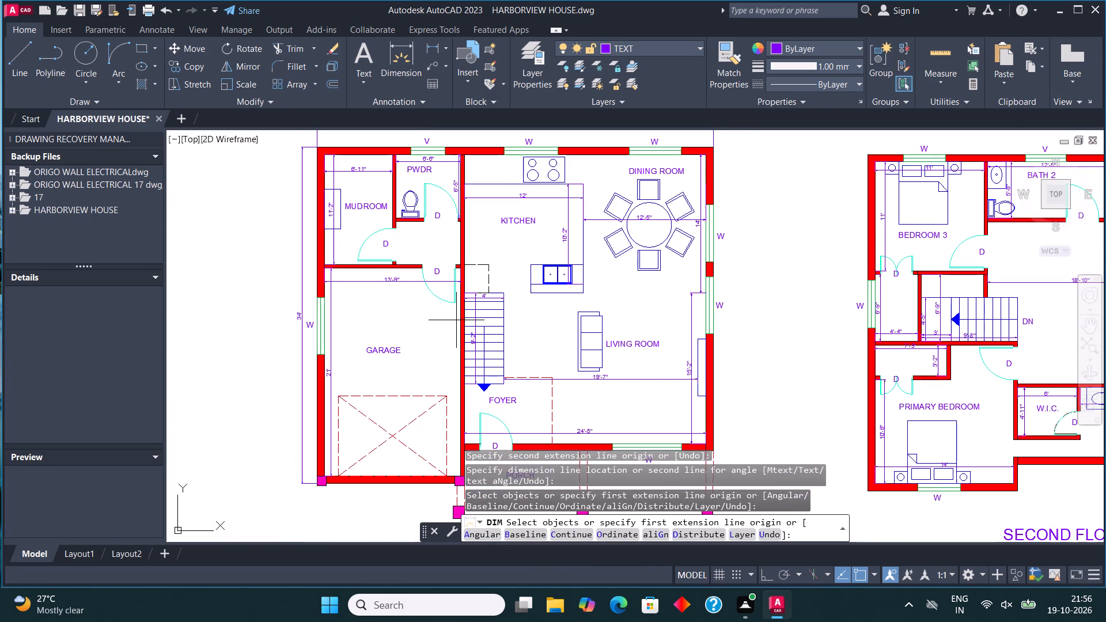
pyautogui.scroll(-2, 535, 404)
pyautogui.scroll(1, 557, 413)
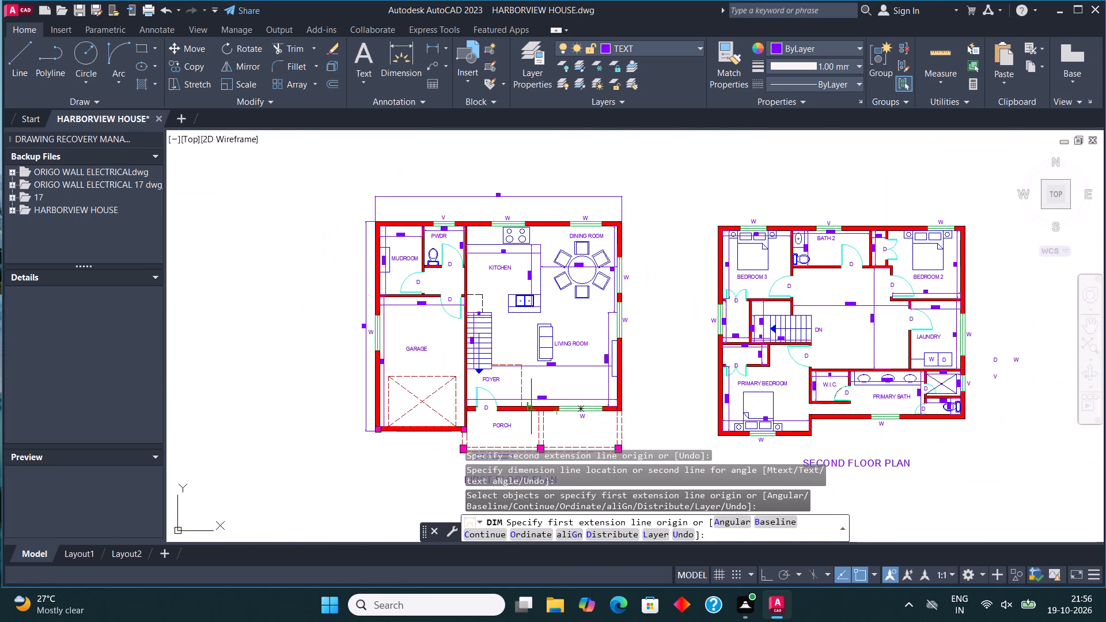
pyautogui.scroll(-1, 475, 367)
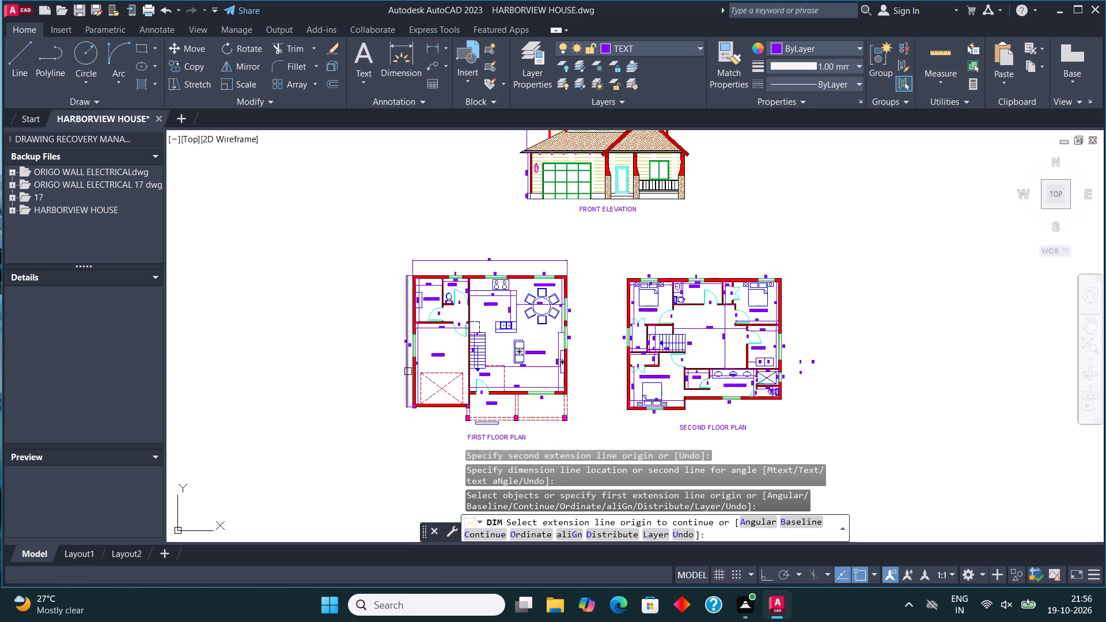
pyautogui.scroll(2, 715, 368)
pyautogui.moveTo(708, 365); pyautogui.dragTo(609, 459, button='middle')
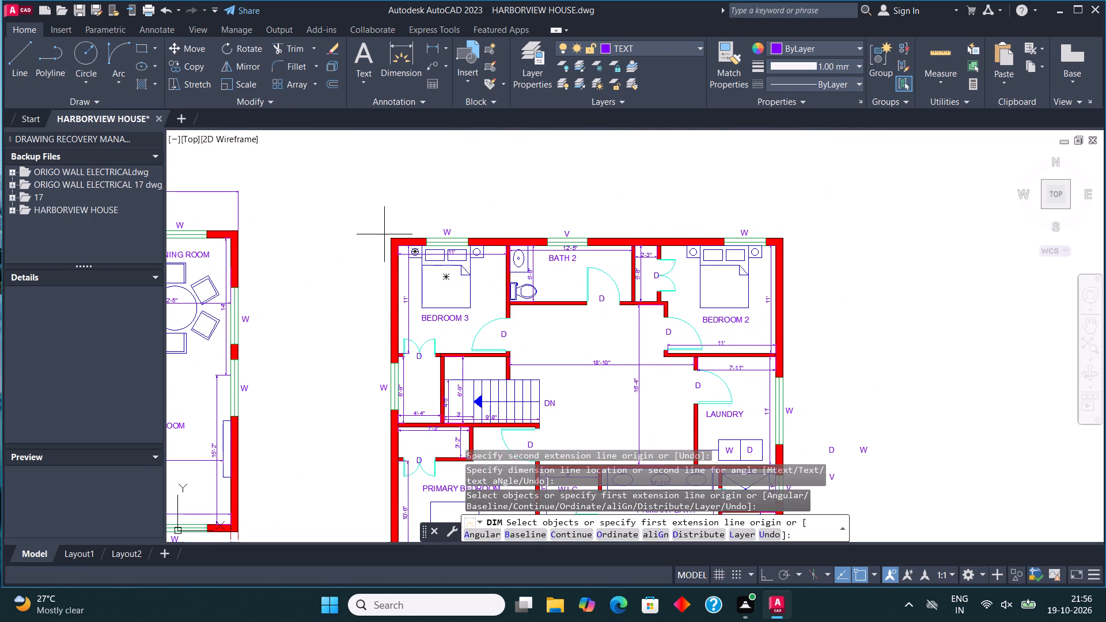
pyautogui.click(391, 241)
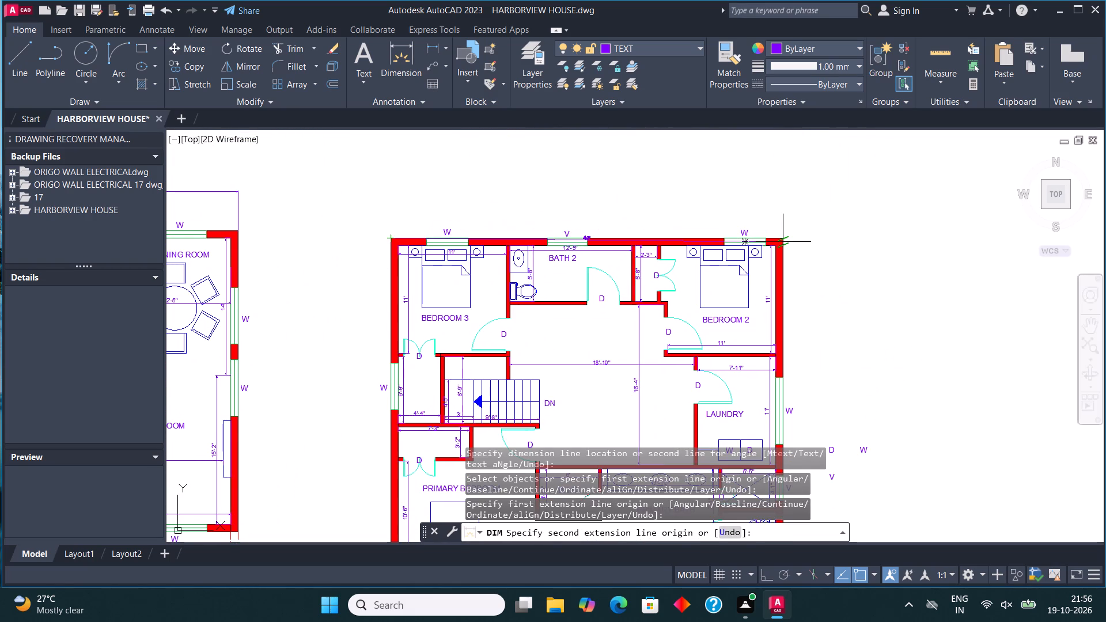
pyautogui.click(784, 238)
pyautogui.click(778, 208)
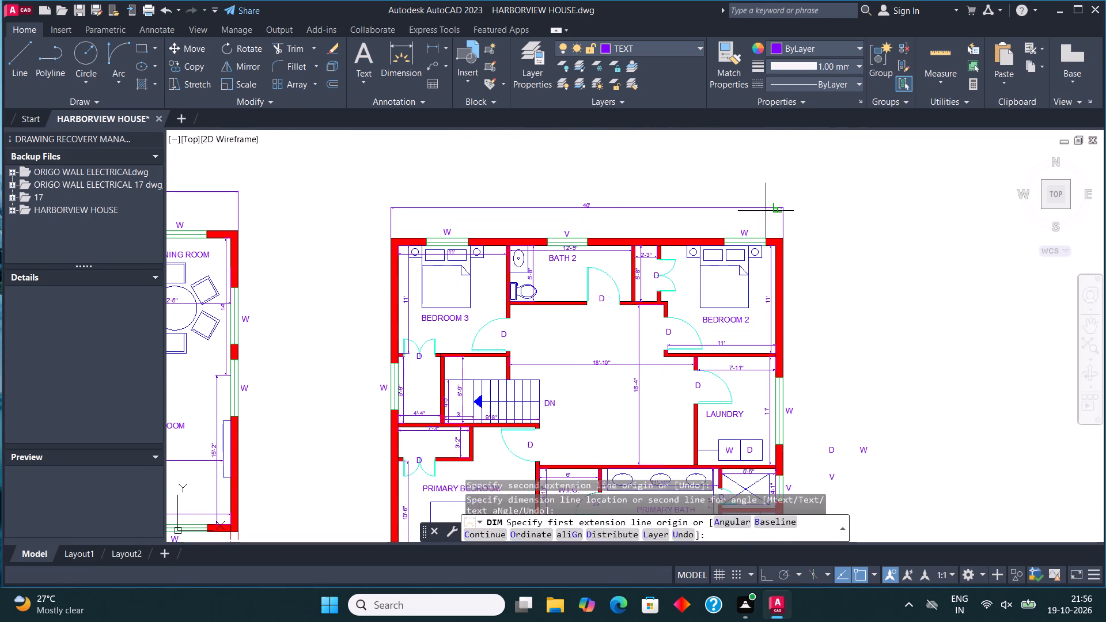
pyautogui.click(389, 275)
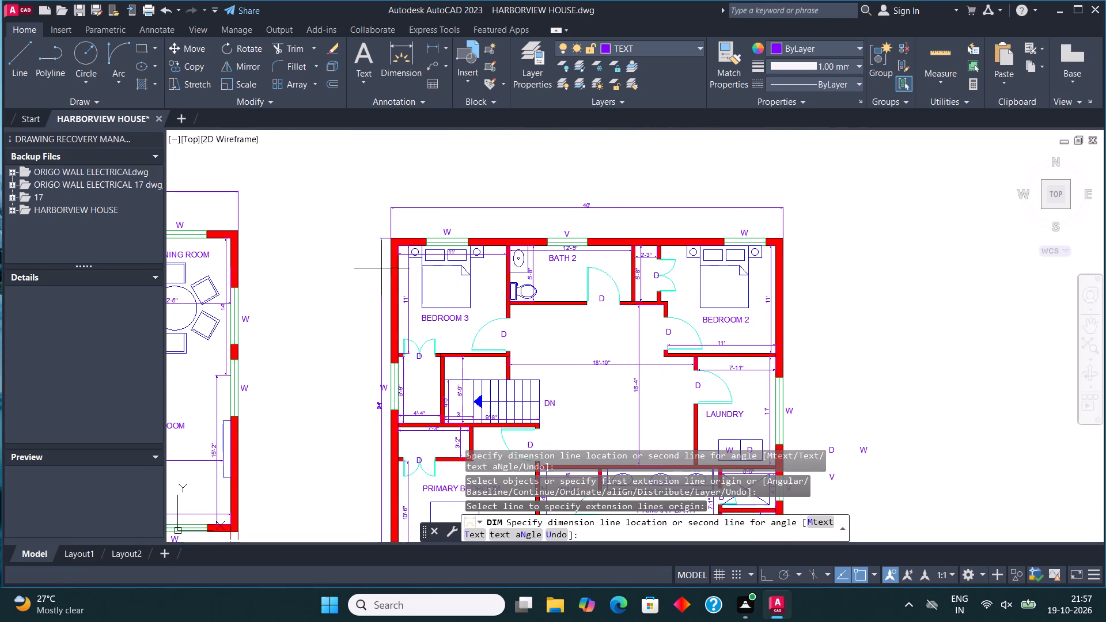
pyautogui.click(362, 251)
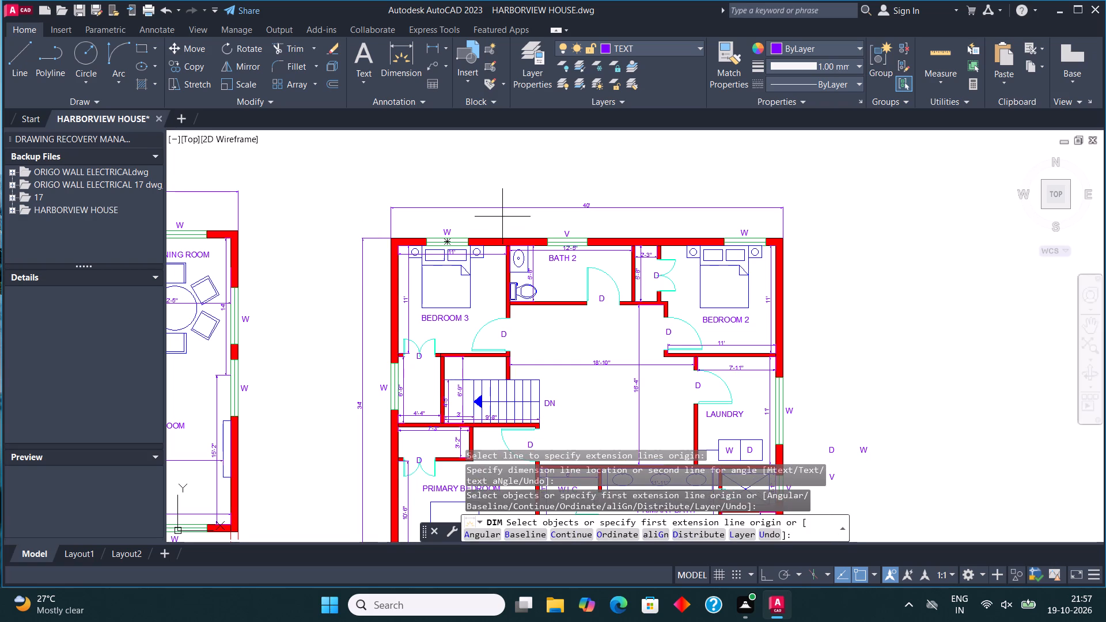
# Review the second floor plan and the elevations for remaining omissions, finishing on the front elevation.
pyautogui.scroll(-2, 512, 215)
pyautogui.scroll(2, 573, 310)
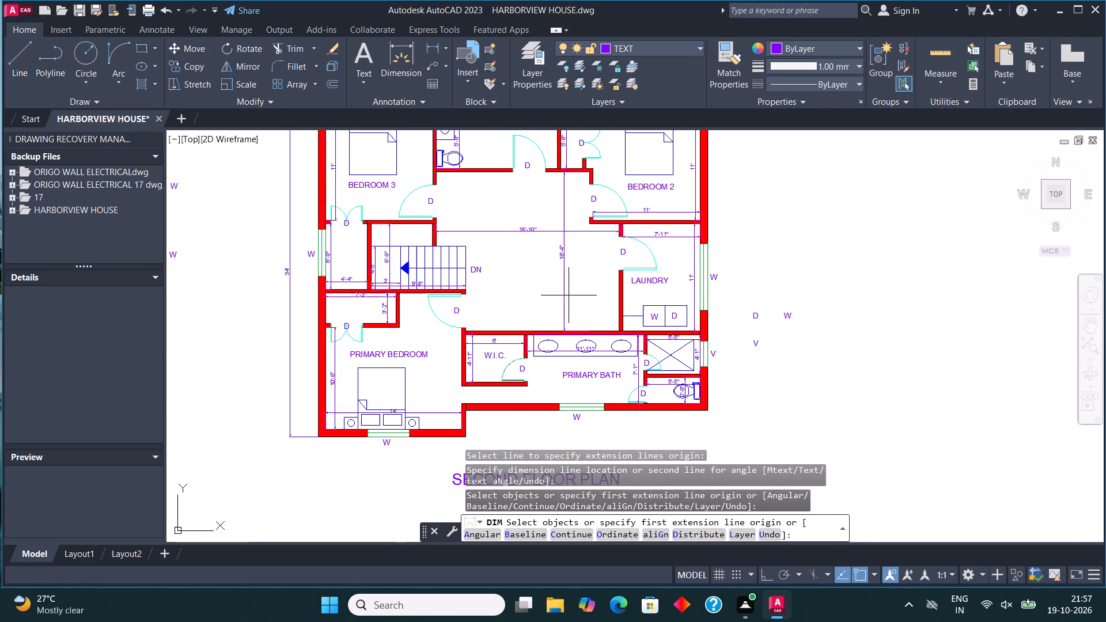
pyautogui.scroll(-3, 589, 288)
pyautogui.scroll(4, 404, 275)
pyautogui.scroll(-4, 525, 206)
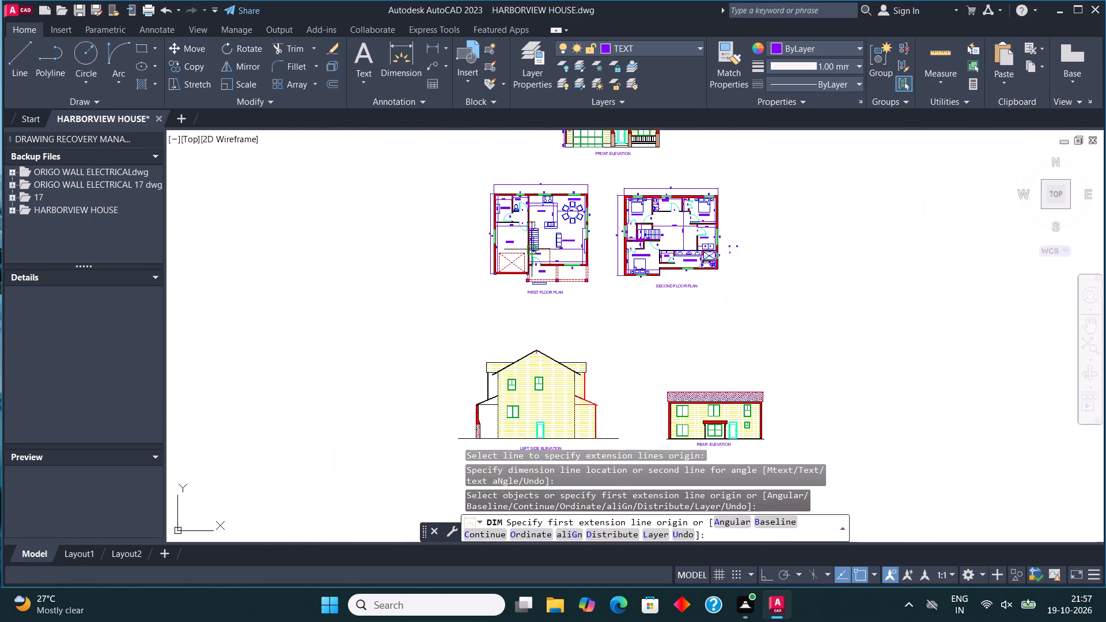
pyautogui.scroll(-2, 537, 422)
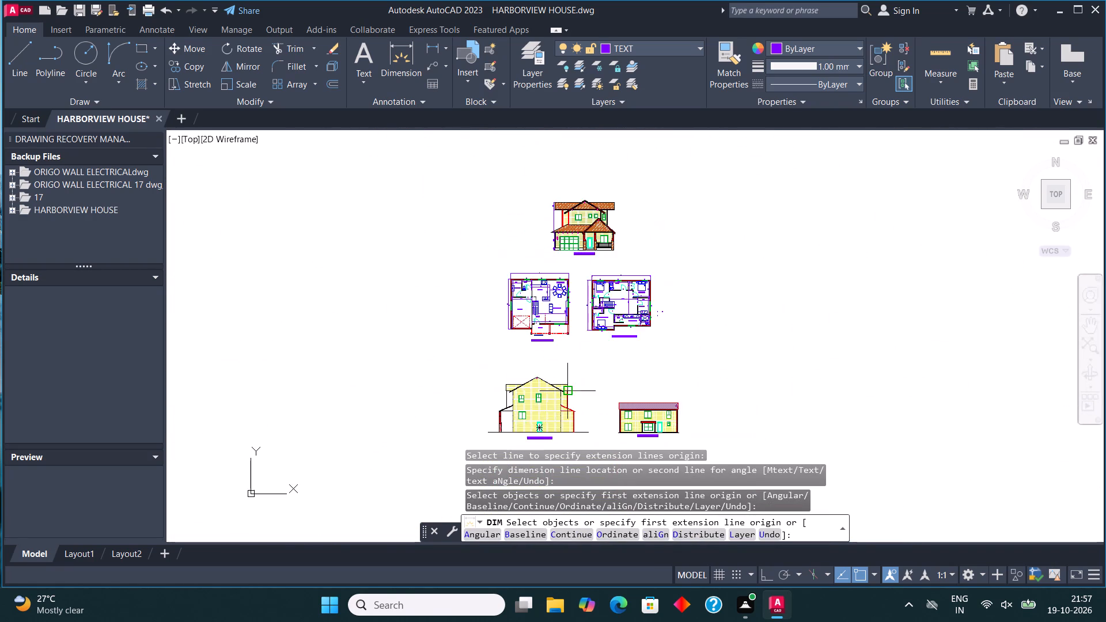
pyautogui.scroll(4, 582, 271)
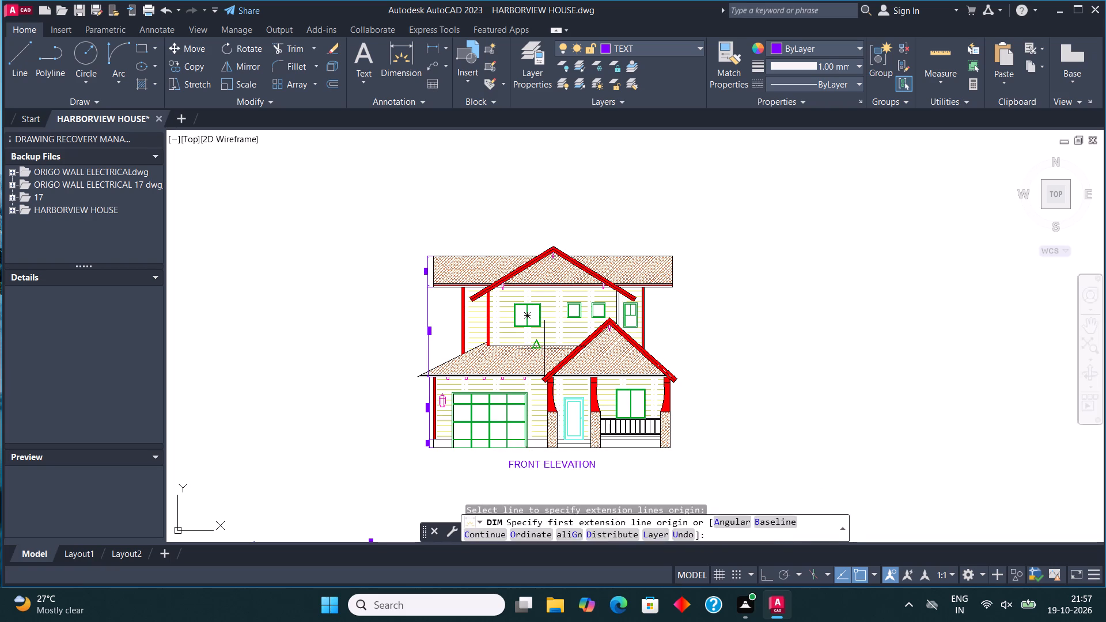
pyautogui.moveTo(536, 361); pyautogui.dragTo(536, 308, button='middle')
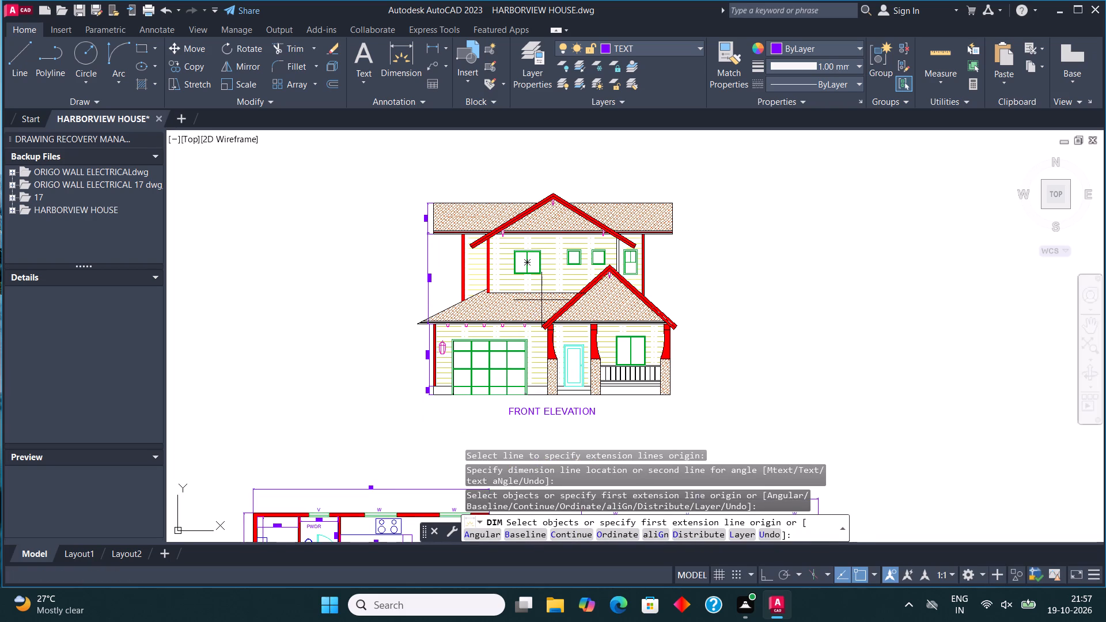
pyautogui.press('Escape')
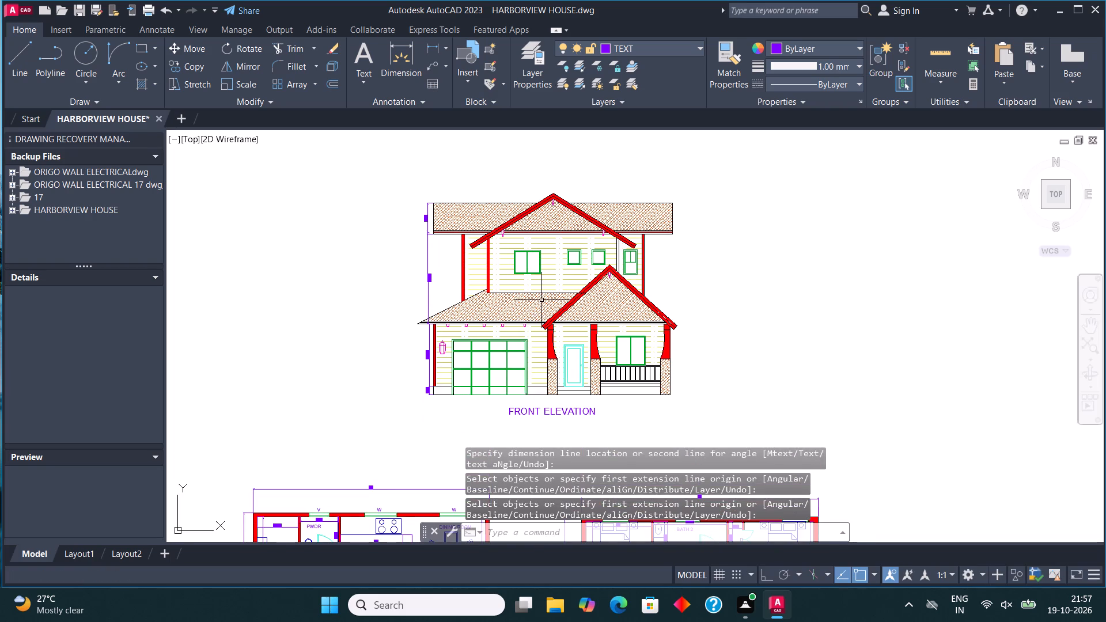
# Copy the FRONT ELEVATION label to the empty area above and to the left of the front elevation.
pyautogui.scroll(-2, 541, 293)
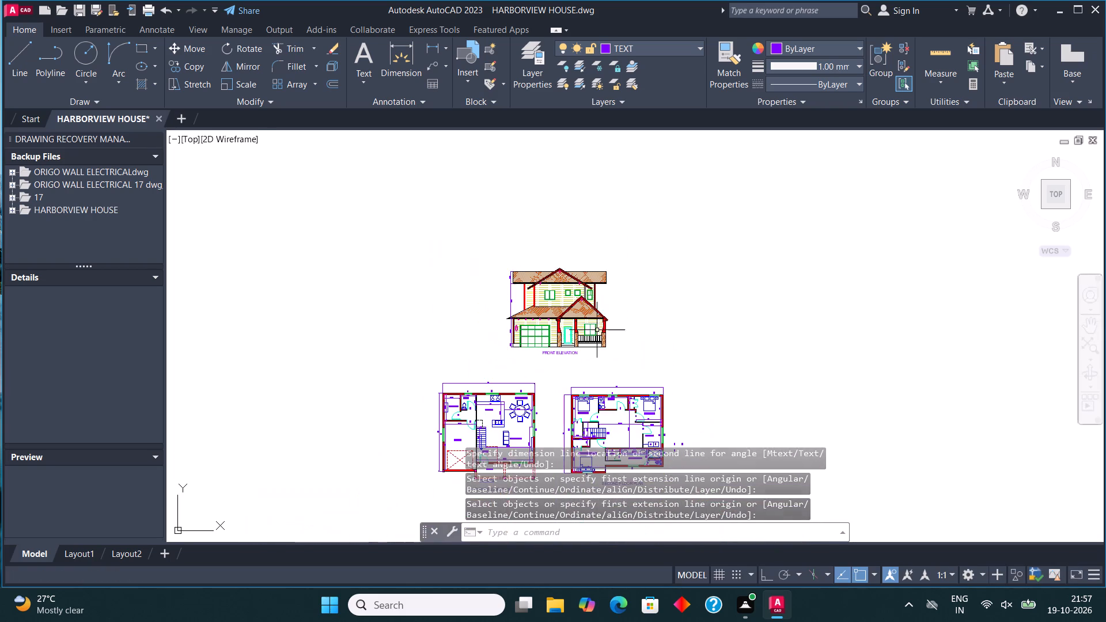
pyautogui.scroll(2, 565, 341)
pyautogui.click(537, 361)
pyautogui.click(525, 386)
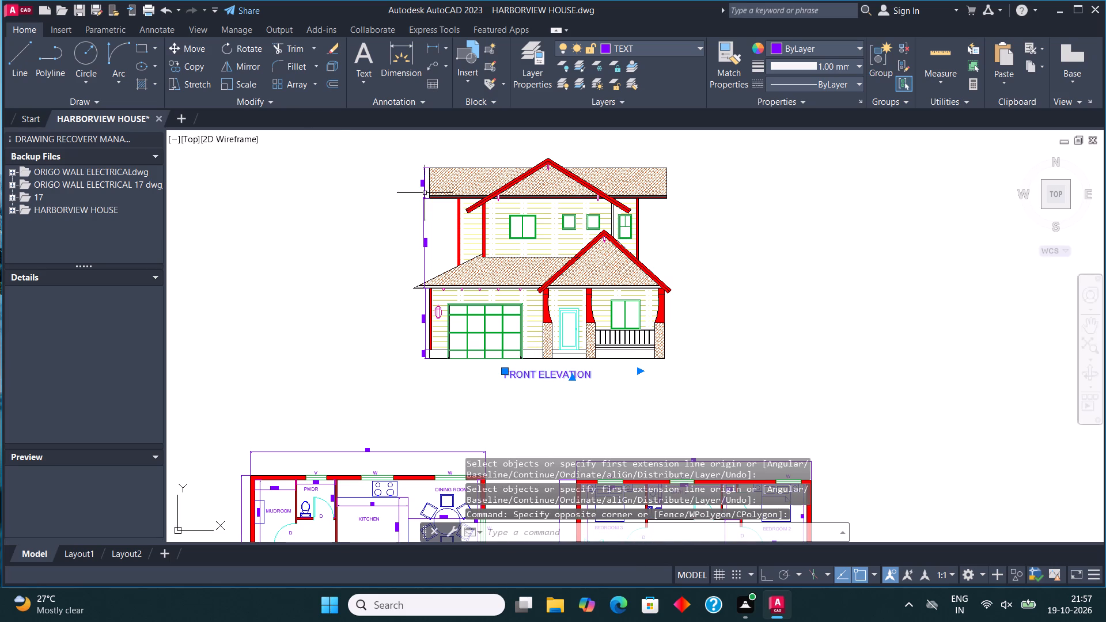
pyautogui.click(191, 67)
pyautogui.click(551, 387)
pyautogui.scroll(-3, 539, 442)
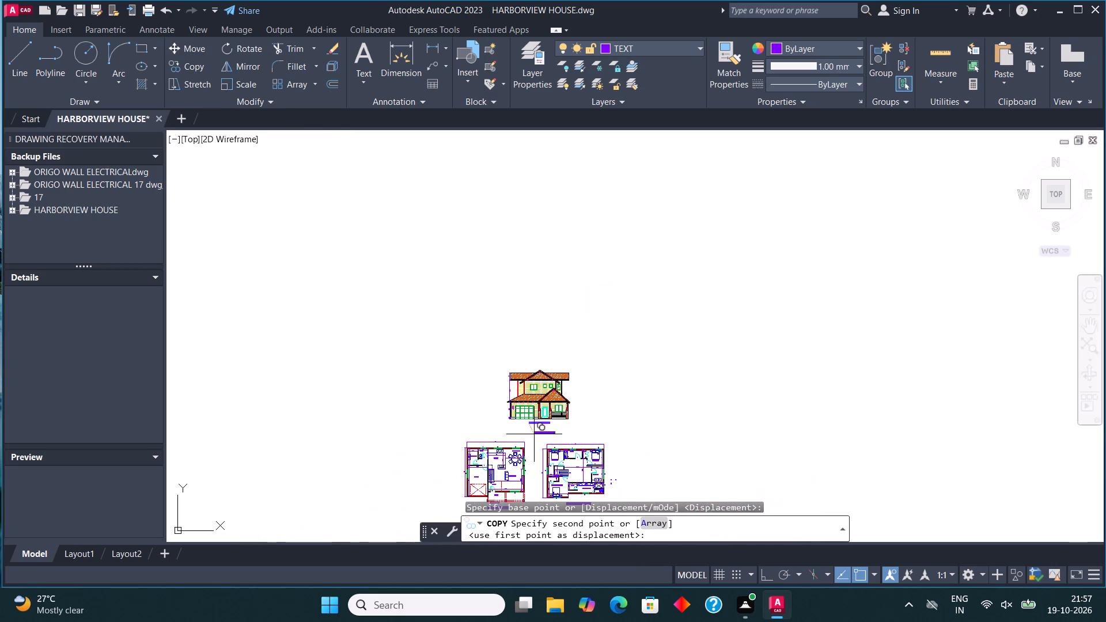
pyautogui.scroll(3, 497, 368)
pyautogui.click(427, 337)
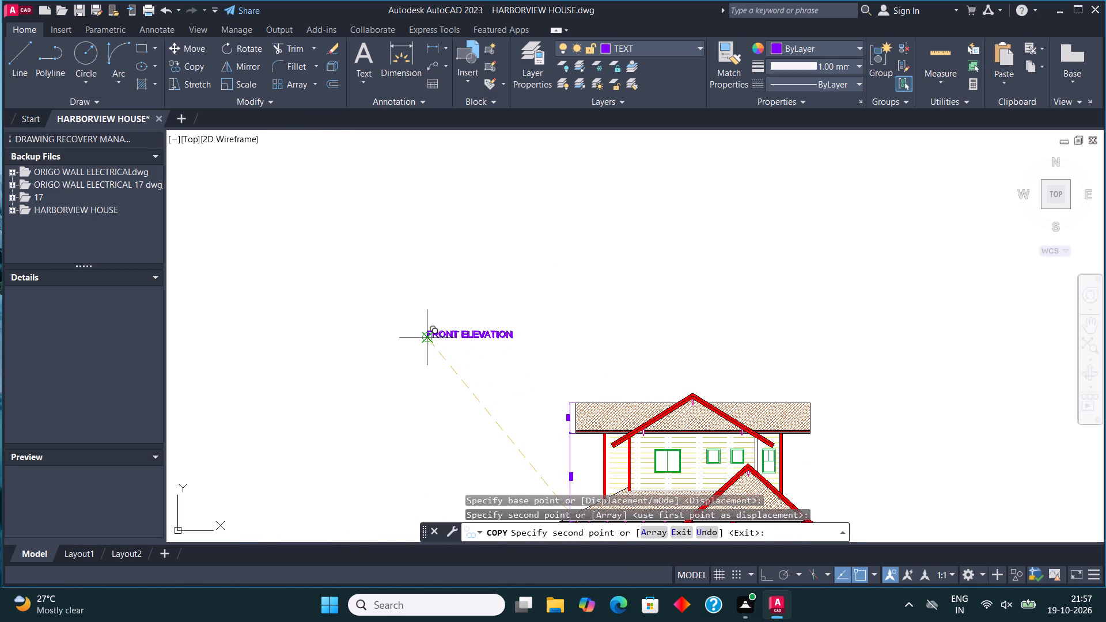
pyautogui.press('Escape')
# Change the copied label's text to HARBORVIEW HOUSE.
pyautogui.click(429, 337)
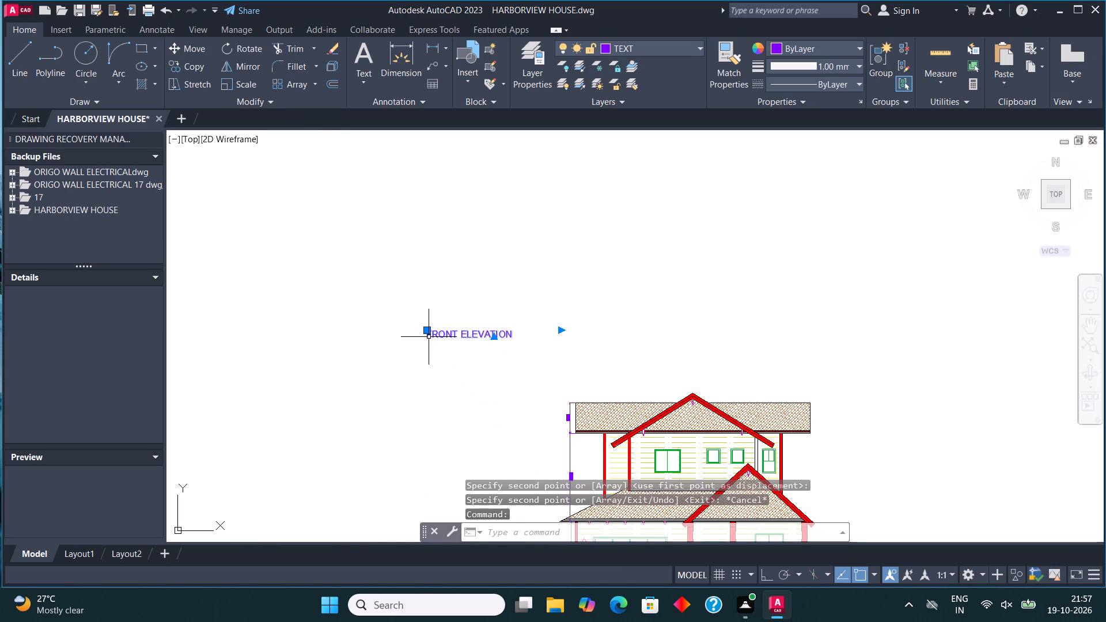
pyautogui.rightClick(429, 337)
pyautogui.click(497, 225)
pyautogui.click(528, 341)
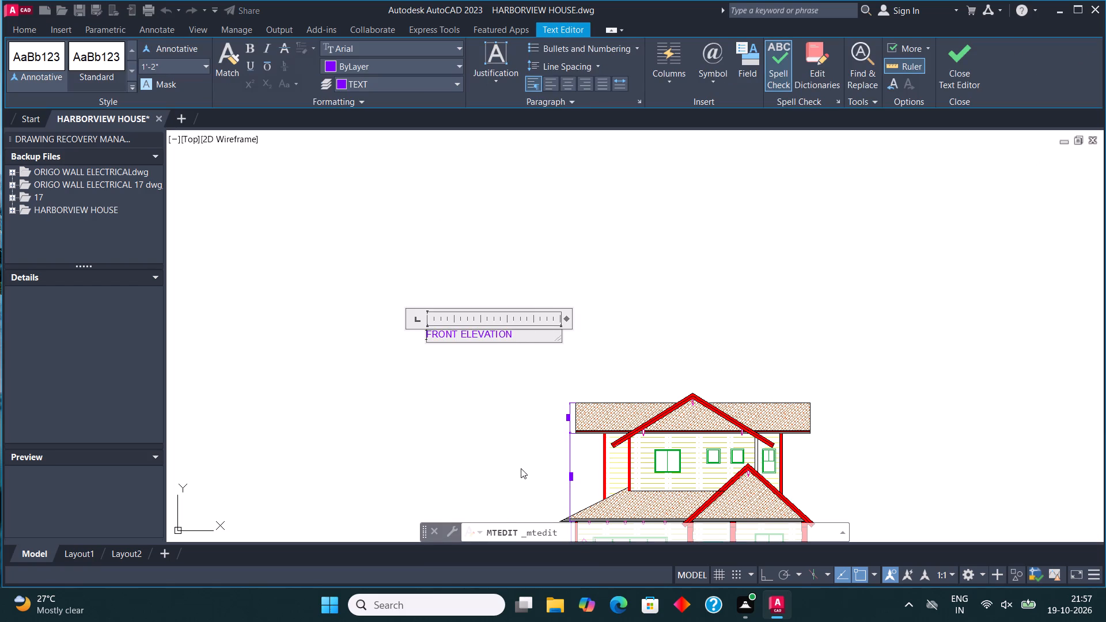
pyautogui.click(517, 336)
pyautogui.press('BackSpace')
pyautogui.press('BackSpace')
pyautogui.press('BackSpace')
pyautogui.press('BackSpace')
pyautogui.press('BackSpace')
pyautogui.press('BackSpace')
pyautogui.press('BackSpace')
pyautogui.press('BackSpace')
pyautogui.press('BackSpace')
pyautogui.press('BackSpace')
pyautogui.press('BackSpace')
pyautogui.press('BackSpace')
pyautogui.press('BackSpace')
pyautogui.press('BackSpace')
pyautogui.press('BackSpace')
pyautogui.press('BackSpace')
pyautogui.press('BackSpace')
pyautogui.press('BackSpace')
pyautogui.press('BackSpace')
pyautogui.press('BackSpace')
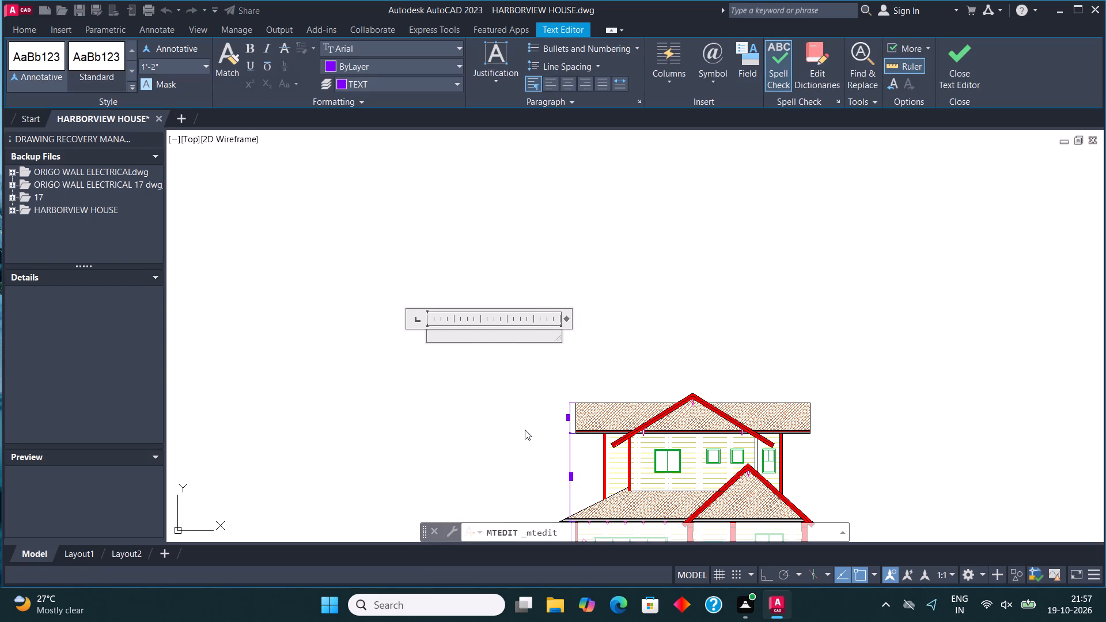
pyautogui.write('HAR')
pyautogui.write('BOR')
pyautogui.write('VIEW HOUSE')
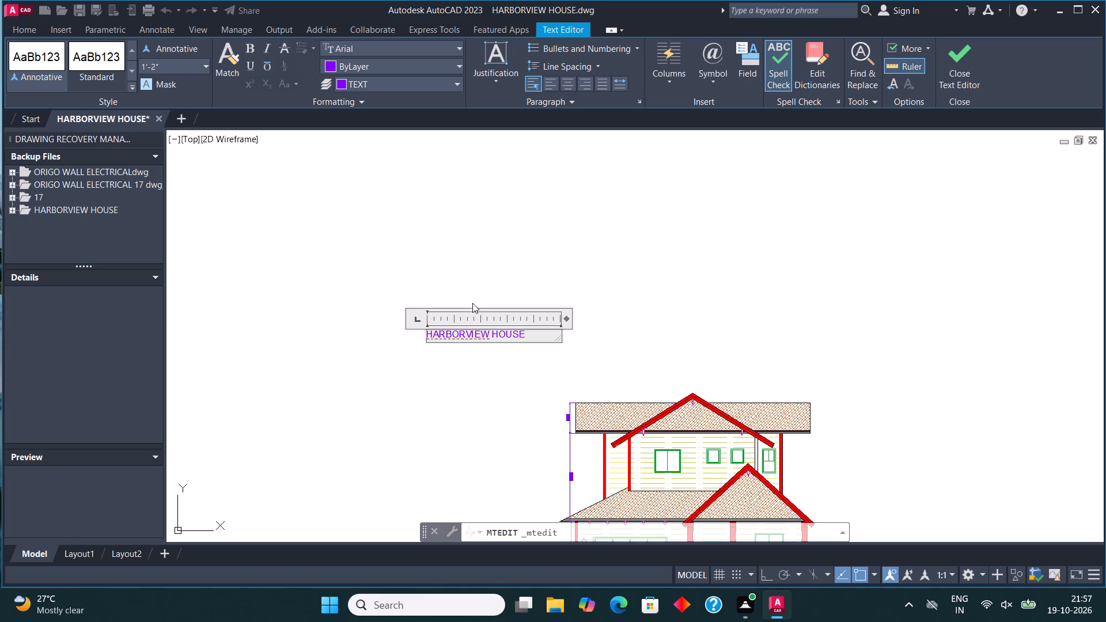
pyautogui.scroll(2, 479, 335)
pyautogui.scroll(-3, 479, 338)
pyautogui.click(953, 68)
# Scale the HARBORVIEW HOUSE title up to about three times its size.
pyautogui.scroll(1, 489, 370)
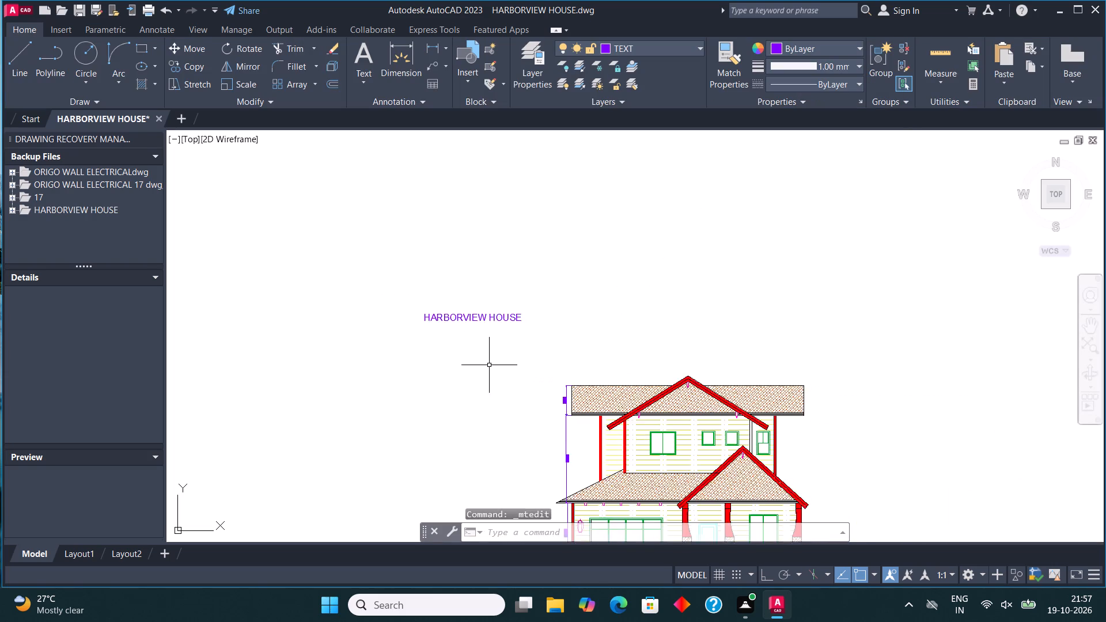
pyautogui.scroll(1, 489, 365)
pyautogui.moveTo(467, 318); pyautogui.dragTo(461, 301)
pyautogui.click(429, 264)
pyautogui.click(255, 80)
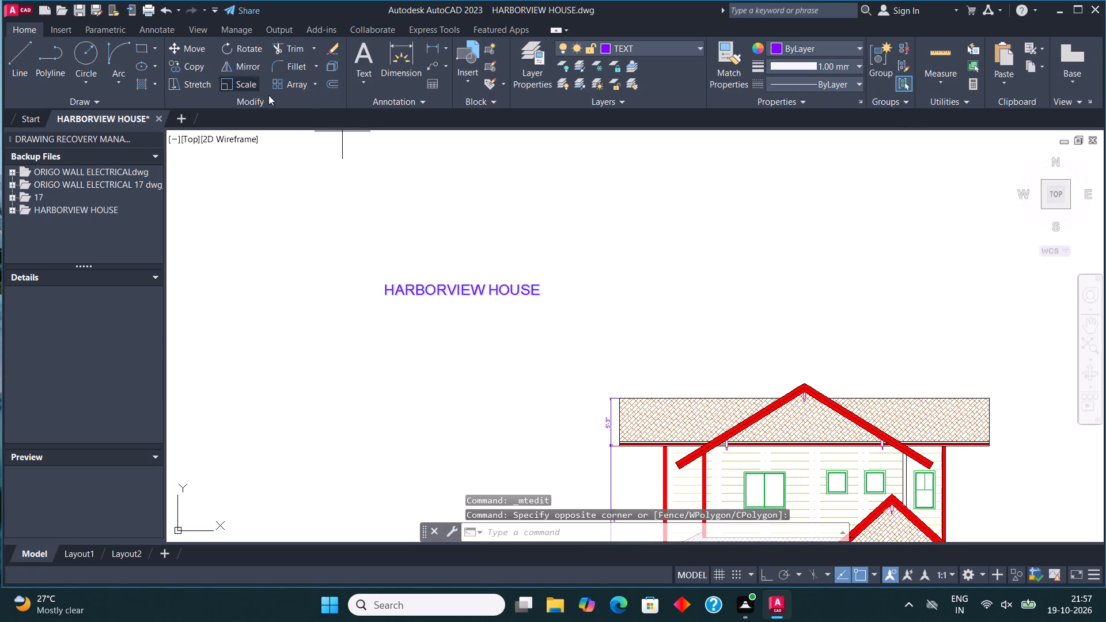
pyautogui.scroll(-3, 387, 297)
pyautogui.click(417, 301)
pyautogui.click(523, 299)
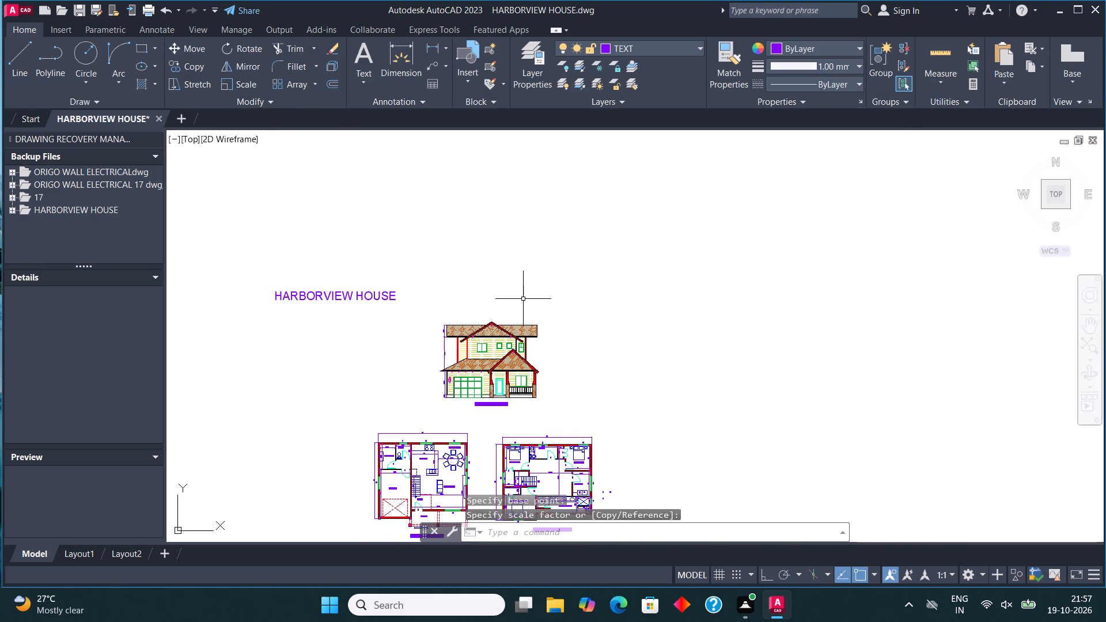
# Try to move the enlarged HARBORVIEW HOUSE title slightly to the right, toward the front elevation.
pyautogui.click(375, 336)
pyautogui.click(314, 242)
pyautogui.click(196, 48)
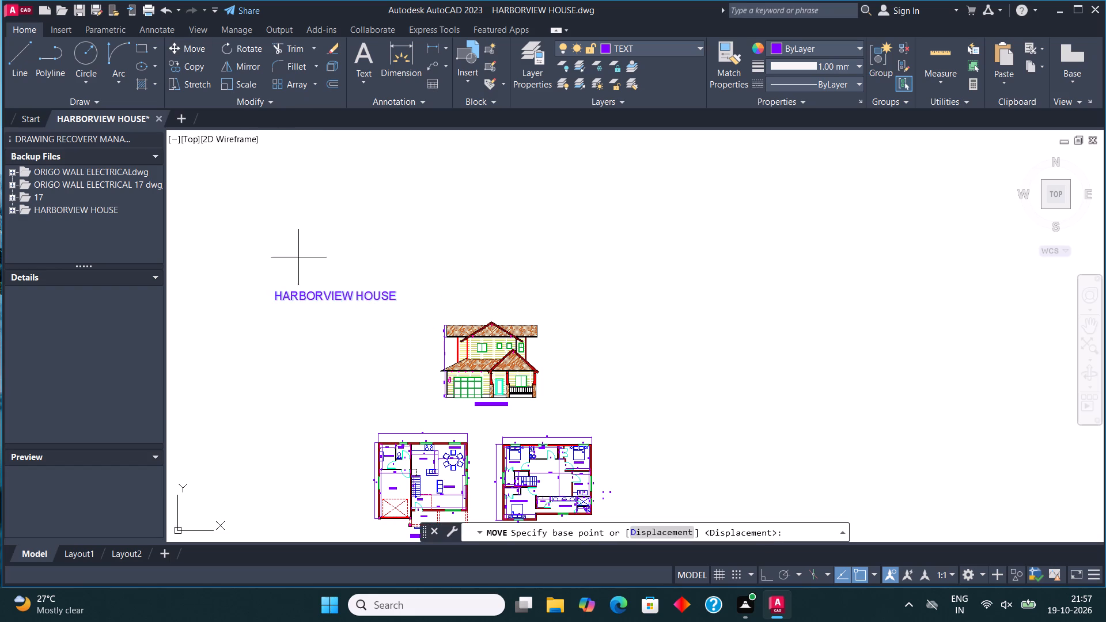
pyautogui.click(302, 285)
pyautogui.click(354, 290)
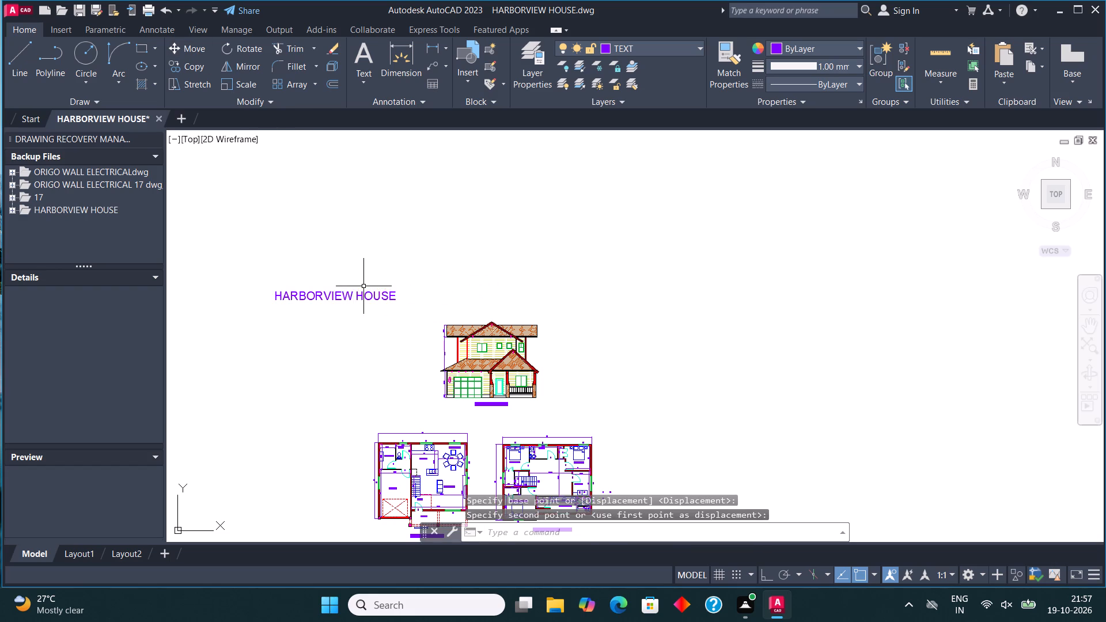
# Move the HARBORVIEW HOUSE title to the right so it sits closer to the front elevation, just above its roof level.
pyautogui.scroll(-4, 450, 316)
pyautogui.scroll(4, 437, 318)
pyautogui.click(437, 316)
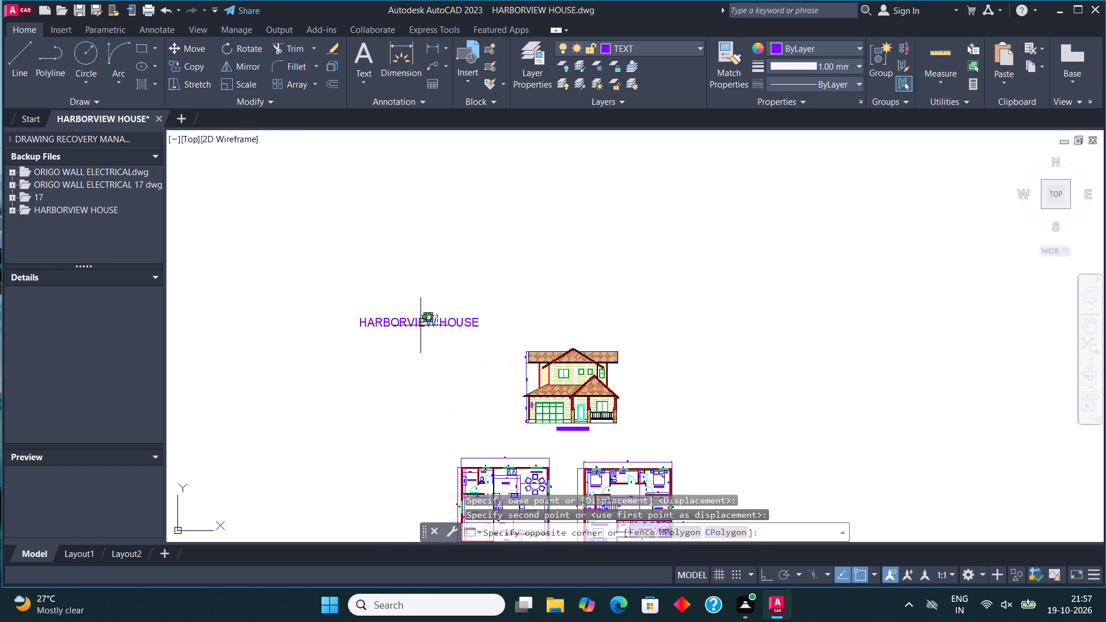
pyautogui.click(421, 326)
pyautogui.click(195, 47)
pyautogui.scroll(3, 421, 324)
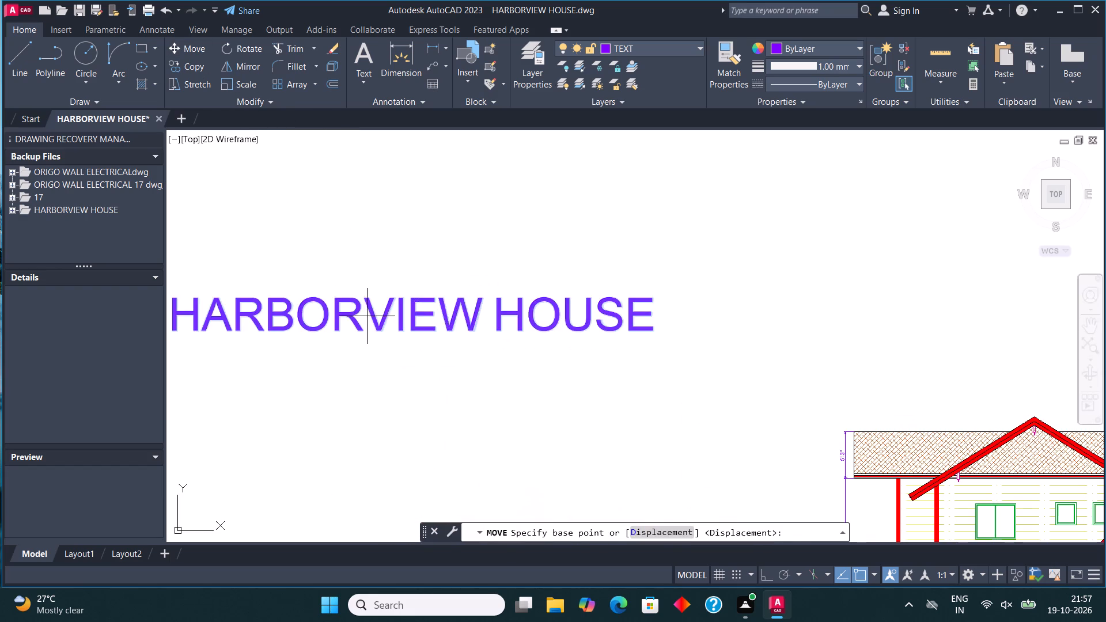
pyautogui.click(367, 316)
pyautogui.click(558, 329)
pyautogui.scroll(-4, 527, 298)
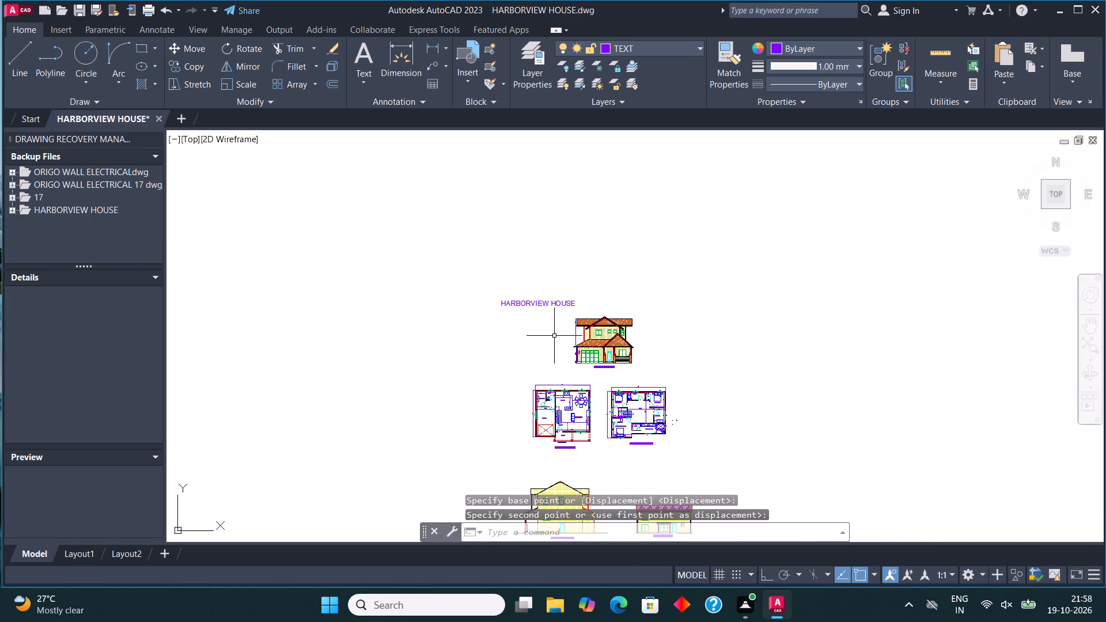
pyautogui.scroll(-1, 563, 310)
pyautogui.moveTo(604, 356); pyautogui.dragTo(600, 324, button='middle')
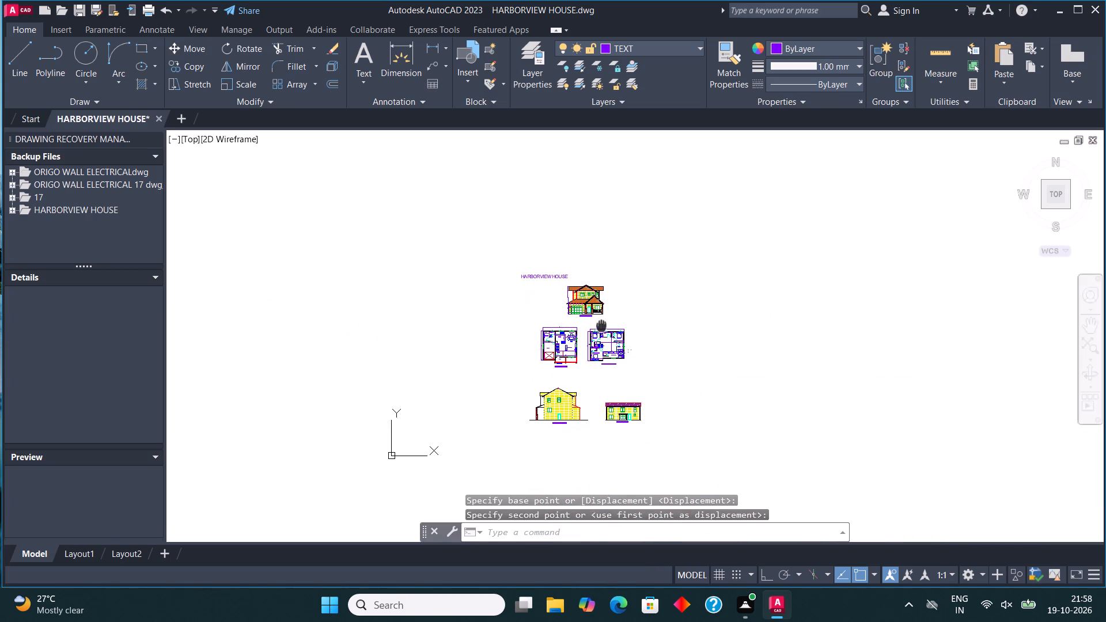
# Move the left side elevation with its label up and slightly right, closer beneath the first floor plan.
pyautogui.moveTo(600, 324); pyautogui.dragTo(600, 321, button='middle')
pyautogui.scroll(3, 579, 418)
pyautogui.click(601, 431)
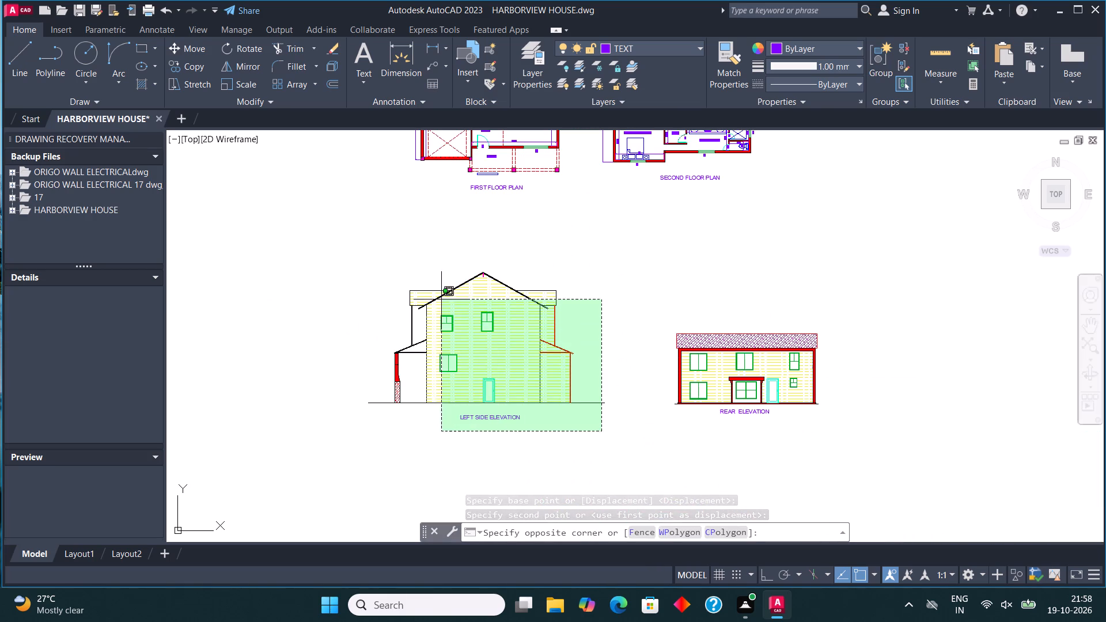
pyautogui.click(370, 251)
pyautogui.click(198, 50)
pyautogui.scroll(-1, 406, 363)
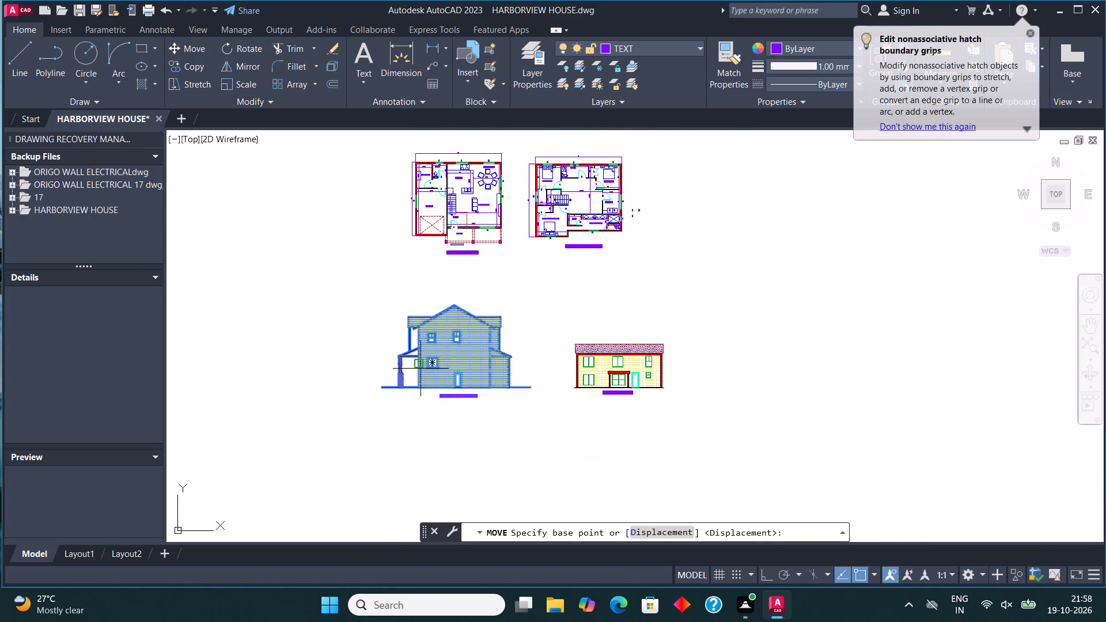
pyautogui.click(450, 356)
pyautogui.click(469, 333)
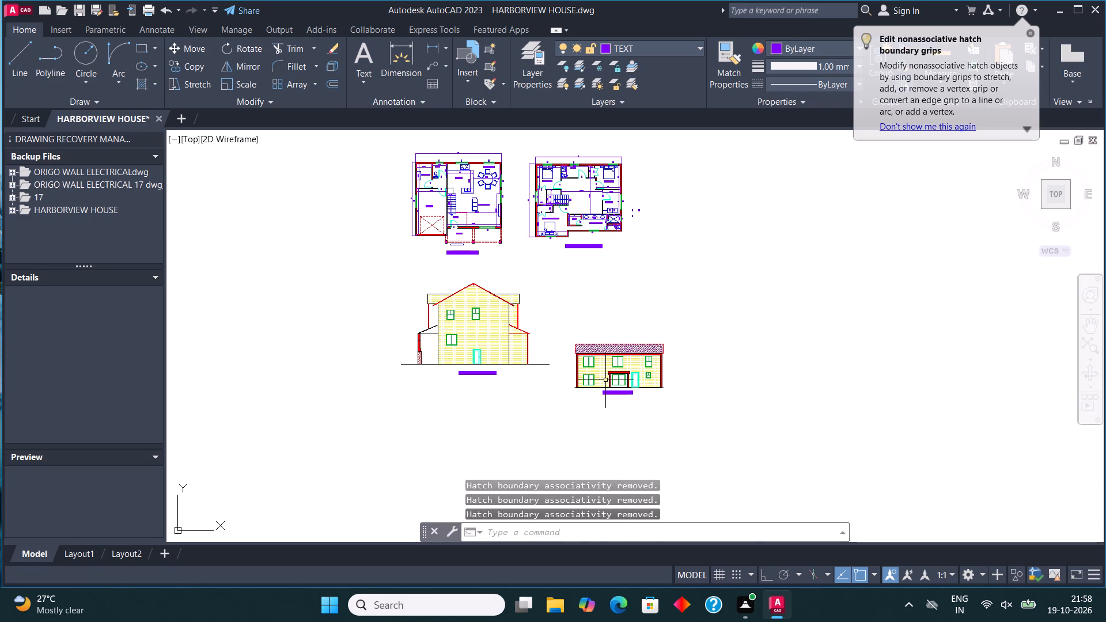
# Move the rear elevation with its label up and slightly left, roughly level with the left side elevation.
pyautogui.click(678, 405)
pyautogui.click(569, 324)
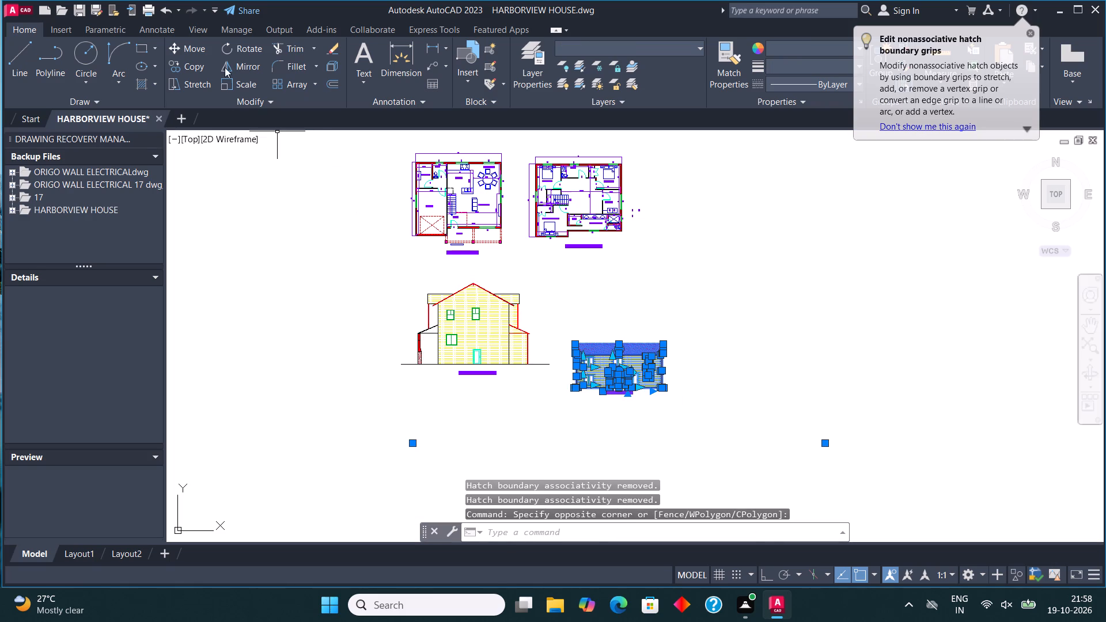
pyautogui.click(200, 48)
pyautogui.click(611, 377)
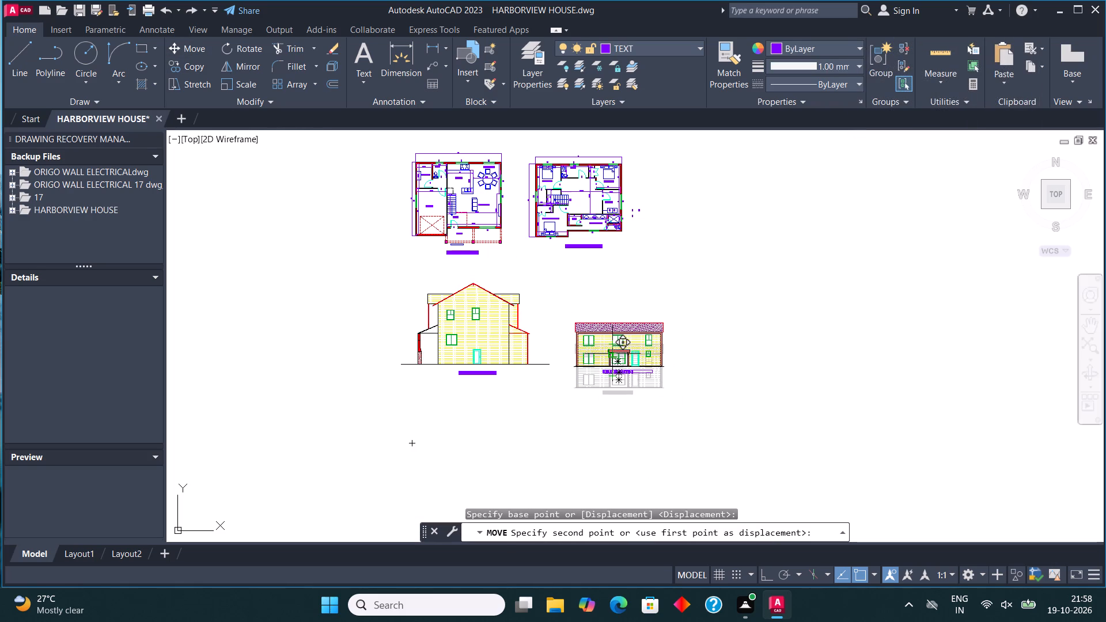
pyautogui.click(605, 350)
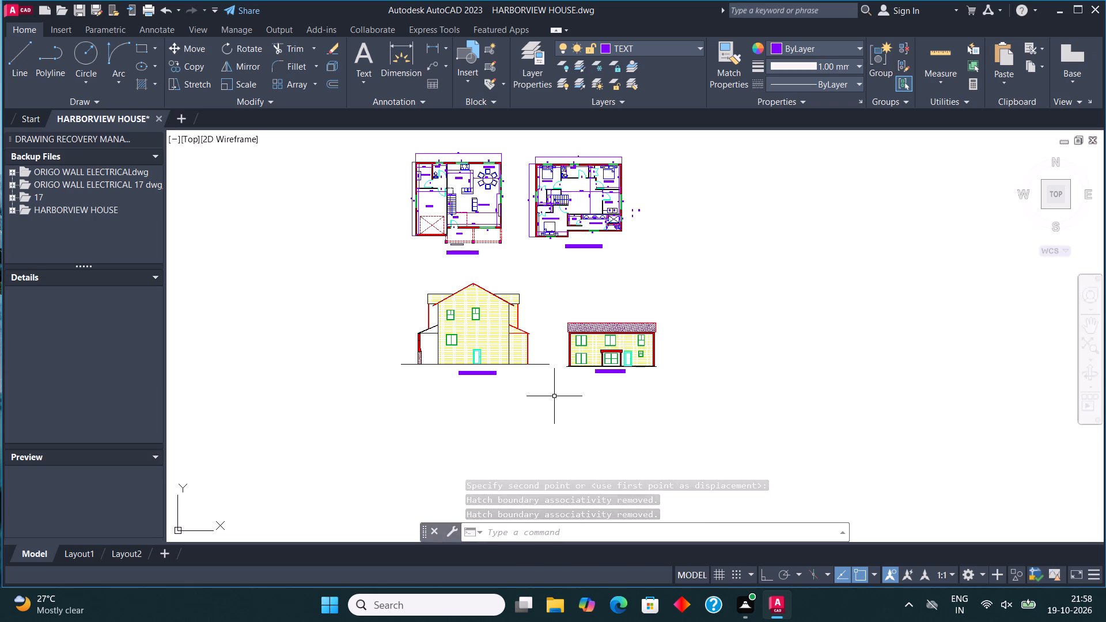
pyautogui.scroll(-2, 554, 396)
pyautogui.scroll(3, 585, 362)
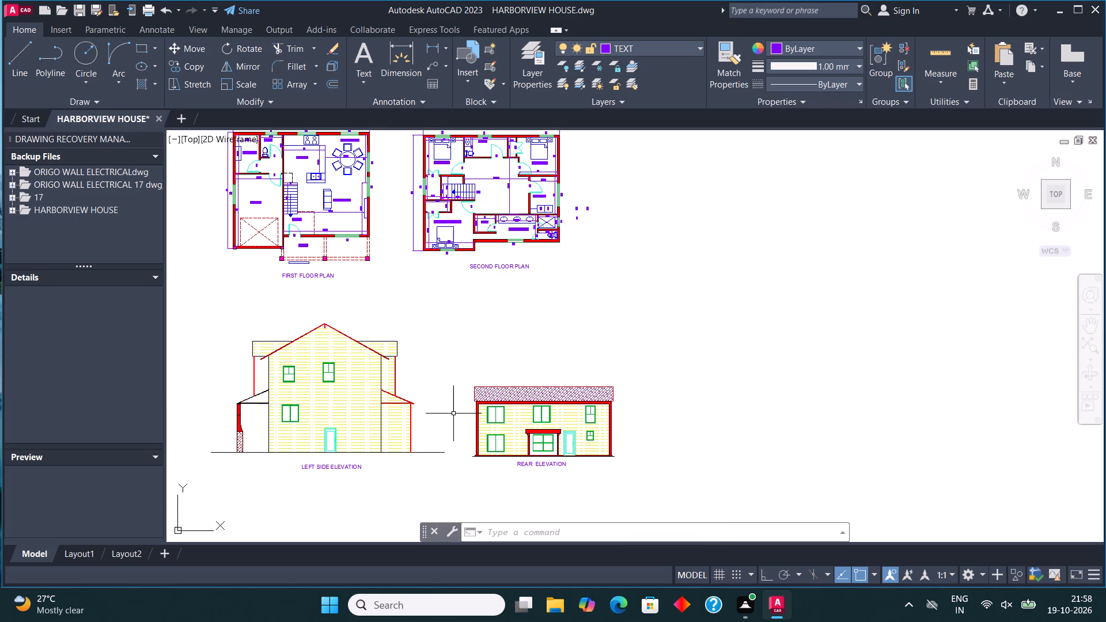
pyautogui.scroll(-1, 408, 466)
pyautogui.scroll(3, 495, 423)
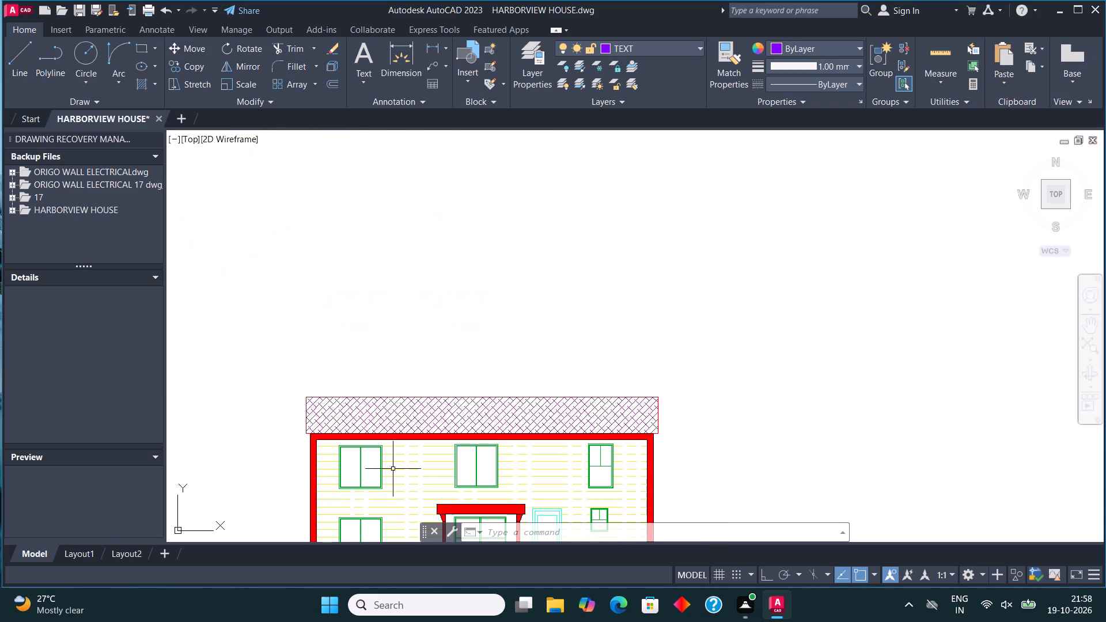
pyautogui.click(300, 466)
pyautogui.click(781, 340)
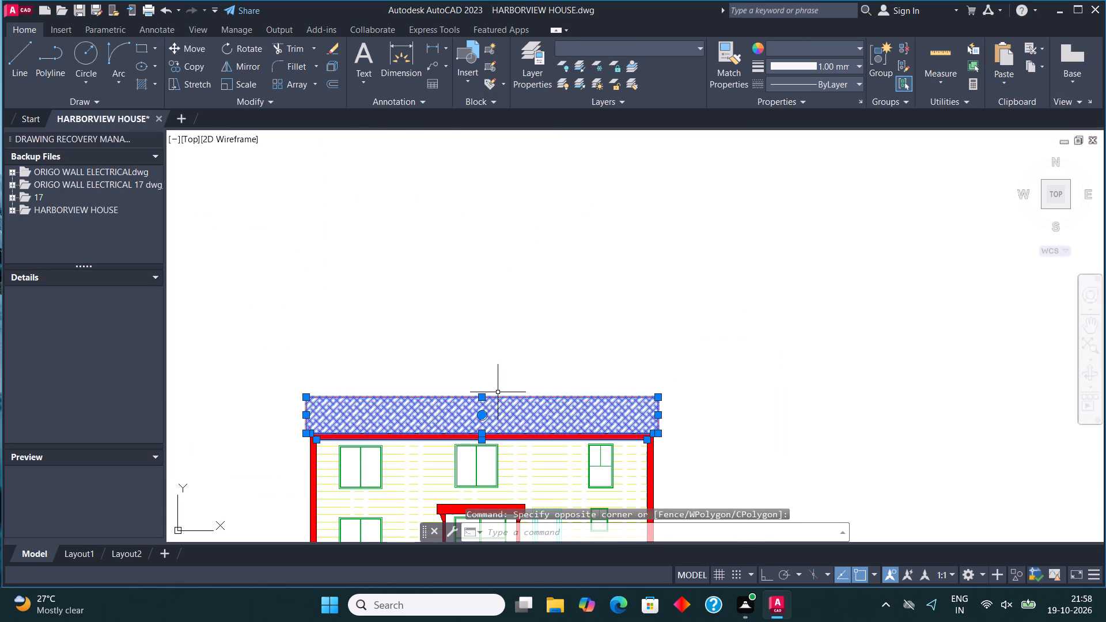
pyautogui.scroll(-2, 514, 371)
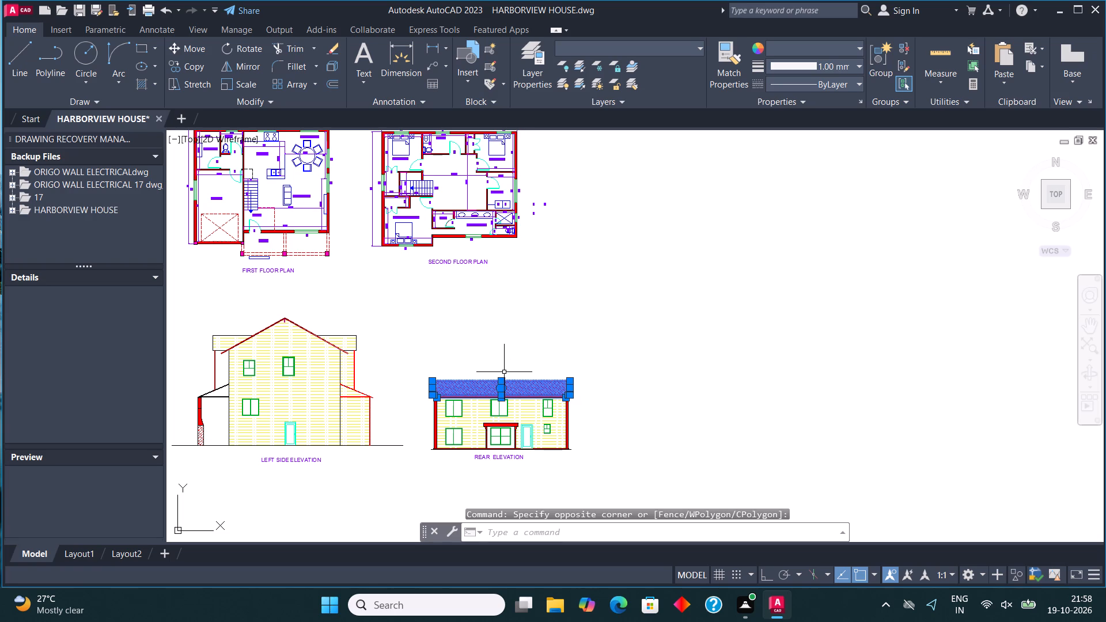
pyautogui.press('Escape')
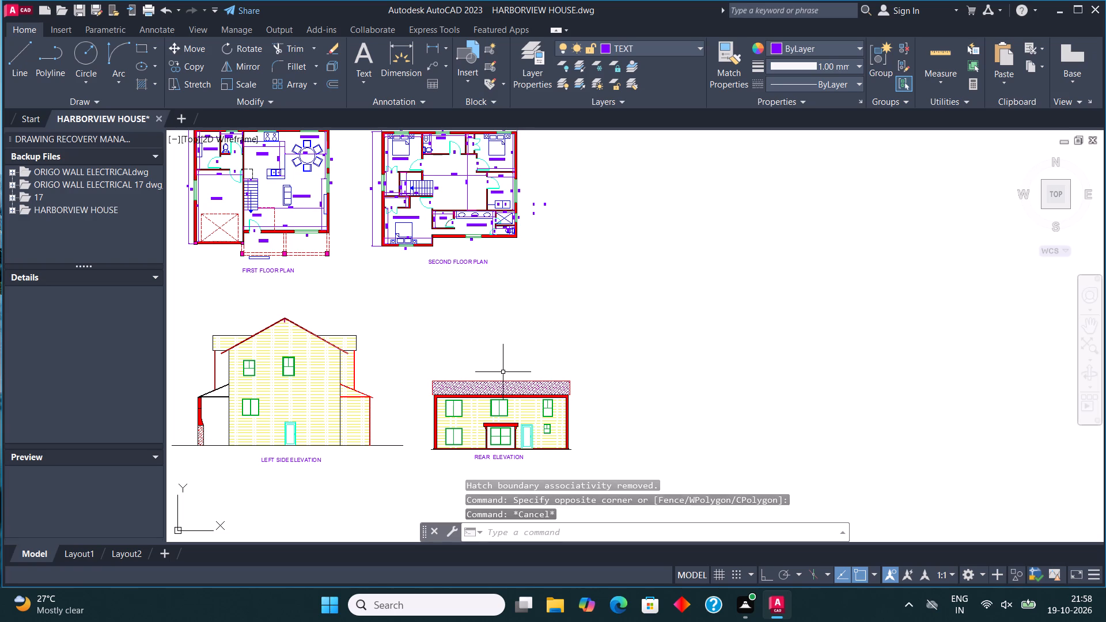
# In Layout1, zoom the viewport to a window around the HARBORVIEW HOUSE title and all drawings, and return to paper space.
pyautogui.scroll(-2, 534, 388)
pyautogui.scroll(2, 456, 382)
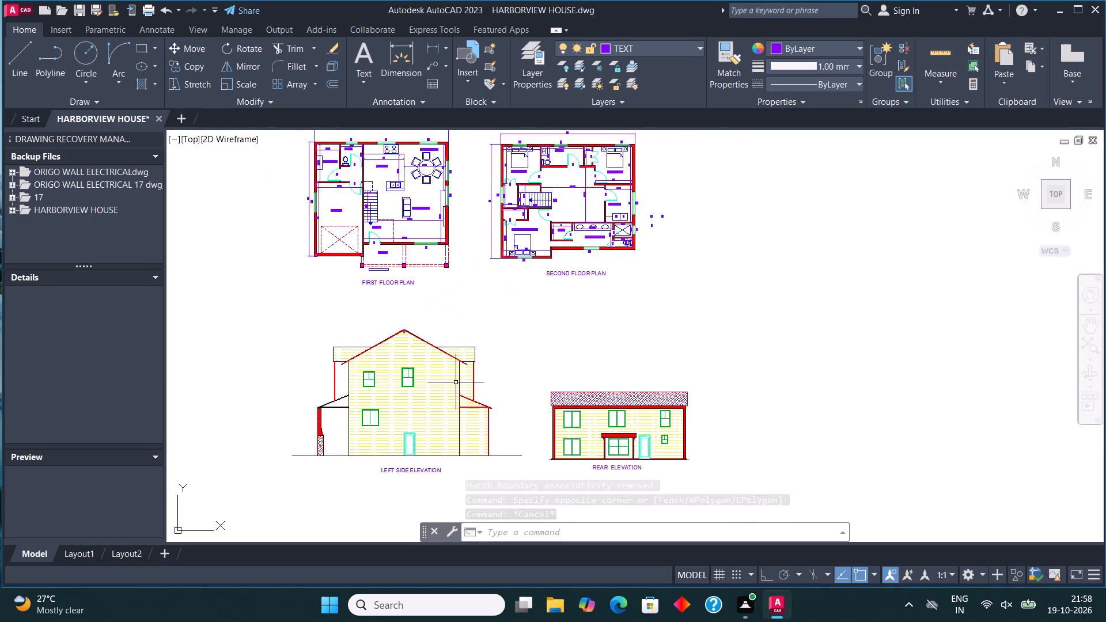
pyautogui.scroll(1, 456, 382)
pyautogui.scroll(-3, 472, 405)
pyautogui.scroll(1, 498, 308)
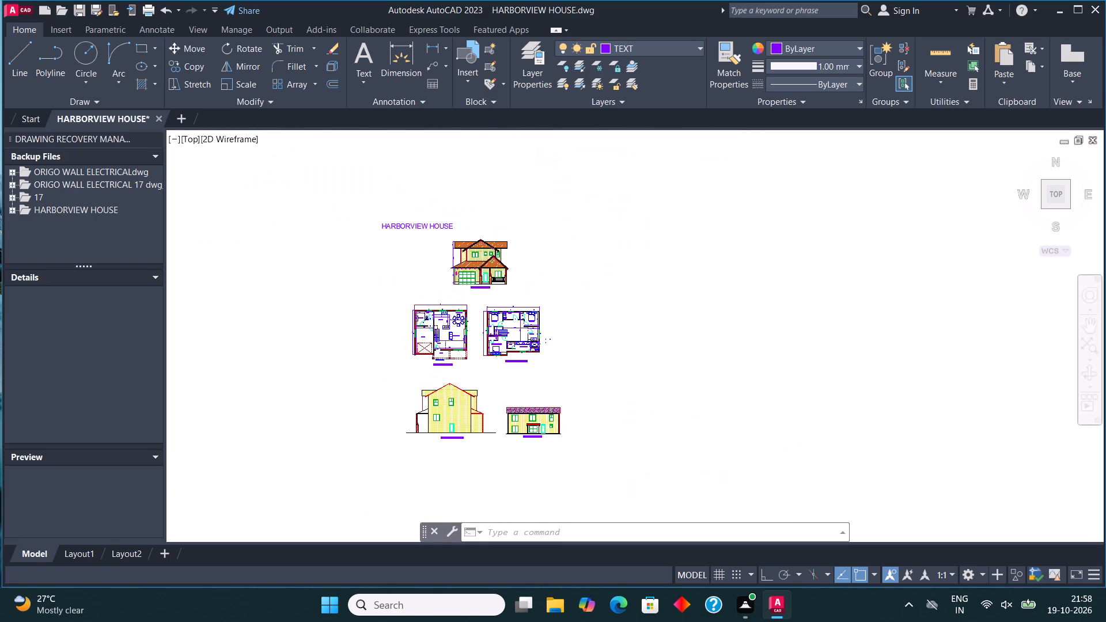
pyautogui.moveTo(498, 308); pyautogui.dragTo(517, 299, button='middle')
pyautogui.click(85, 561)
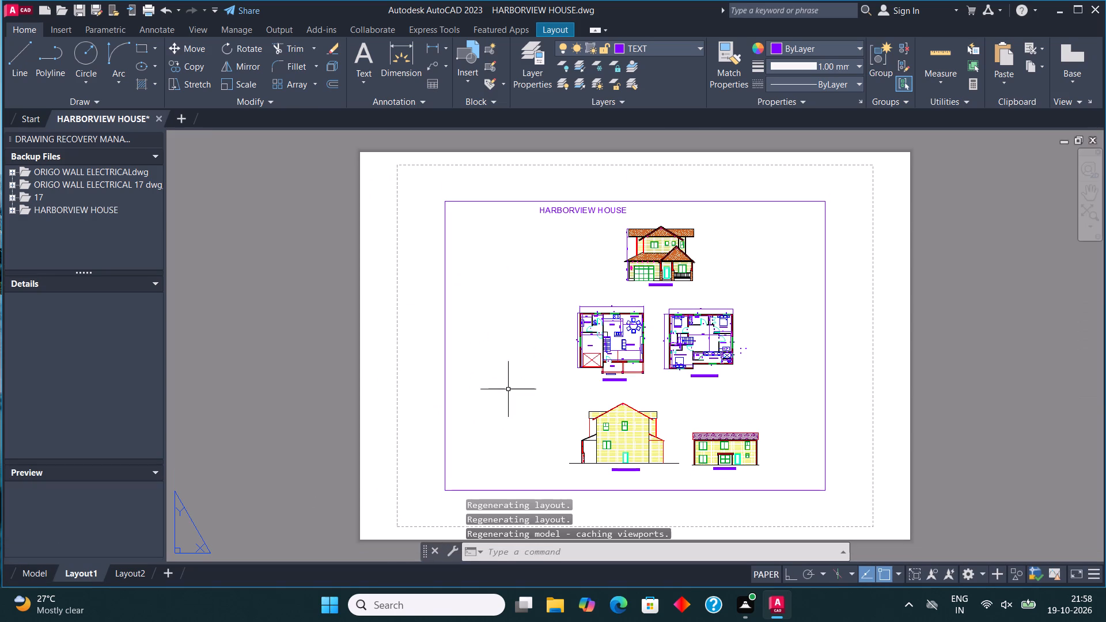
pyautogui.doubleClick(529, 373)
pyautogui.scroll(-2, 529, 373)
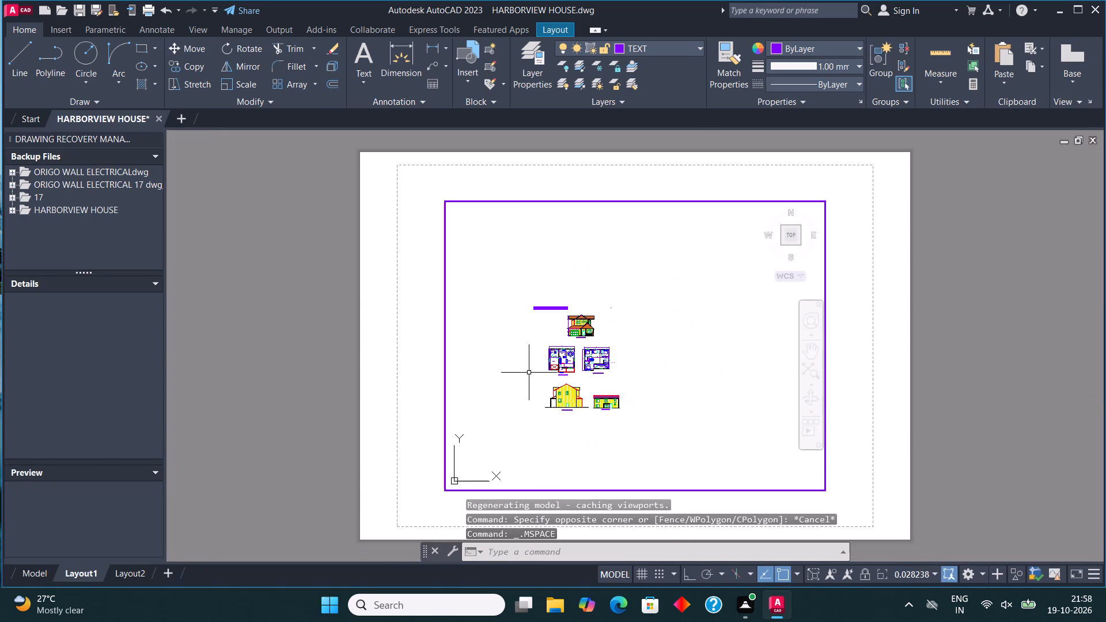
pyautogui.press('z')
pyautogui.press('Return')
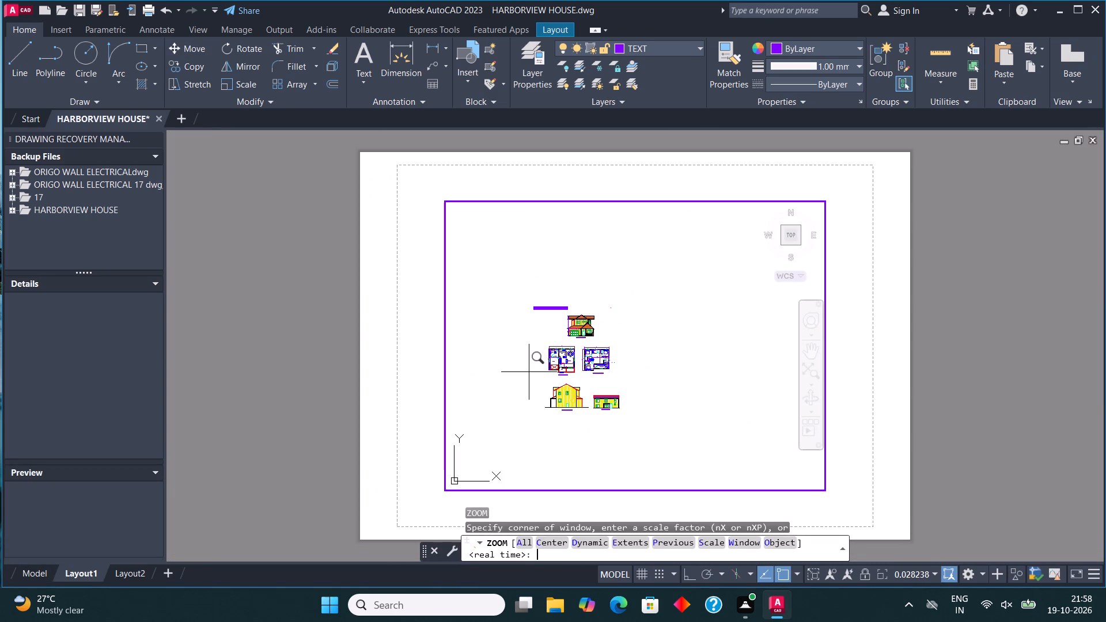
pyautogui.scroll(2, 543, 303)
pyautogui.scroll(-3, 522, 299)
pyautogui.scroll(1, 531, 327)
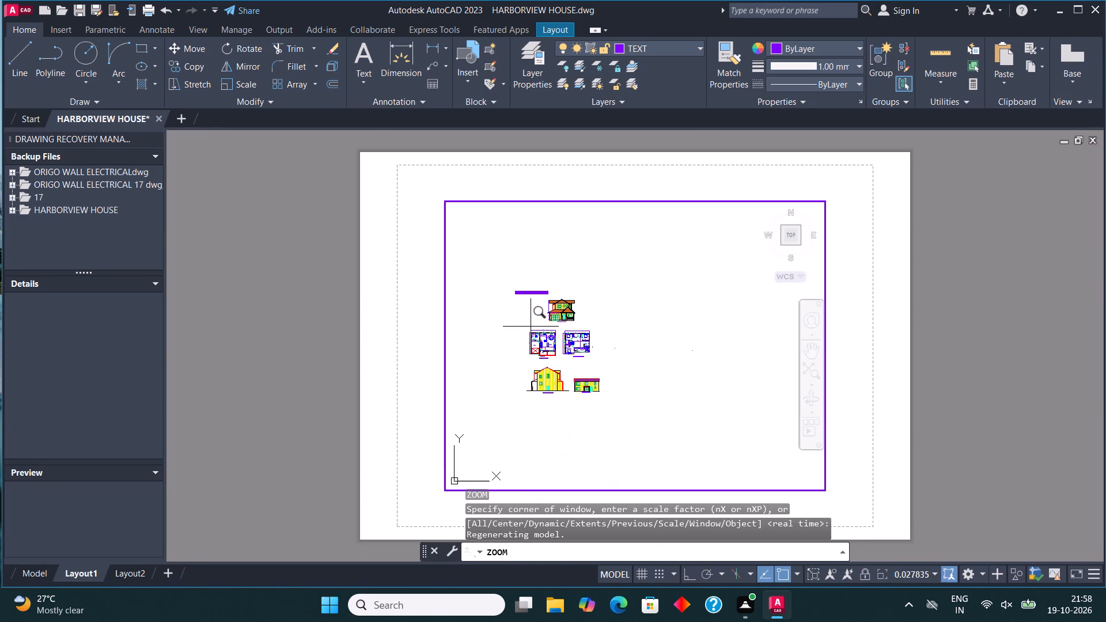
pyautogui.click(607, 402)
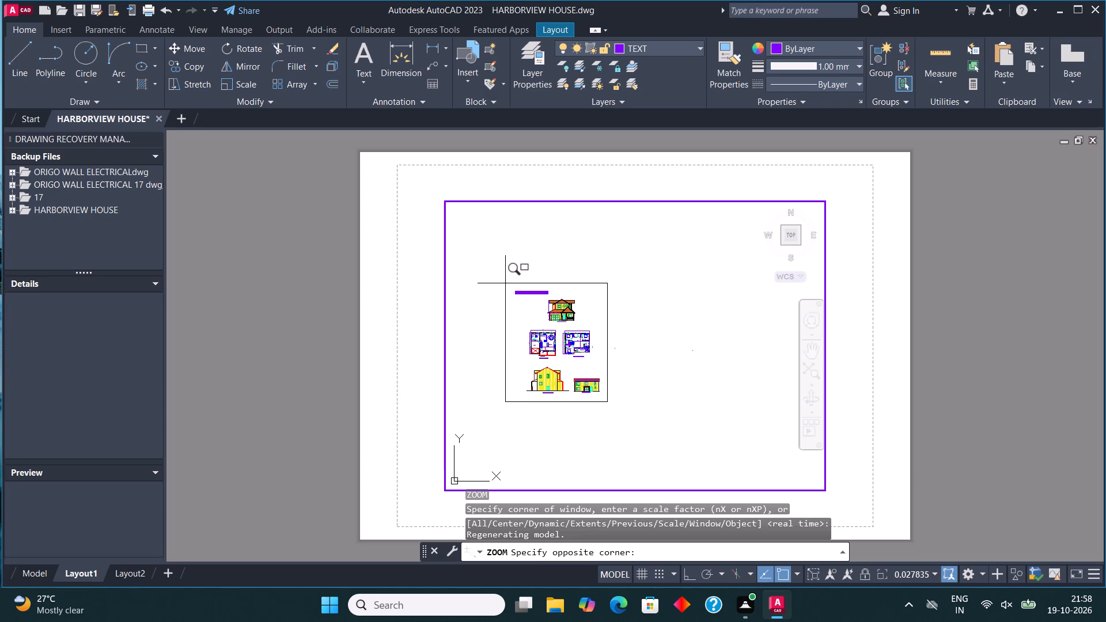
pyautogui.click(506, 287)
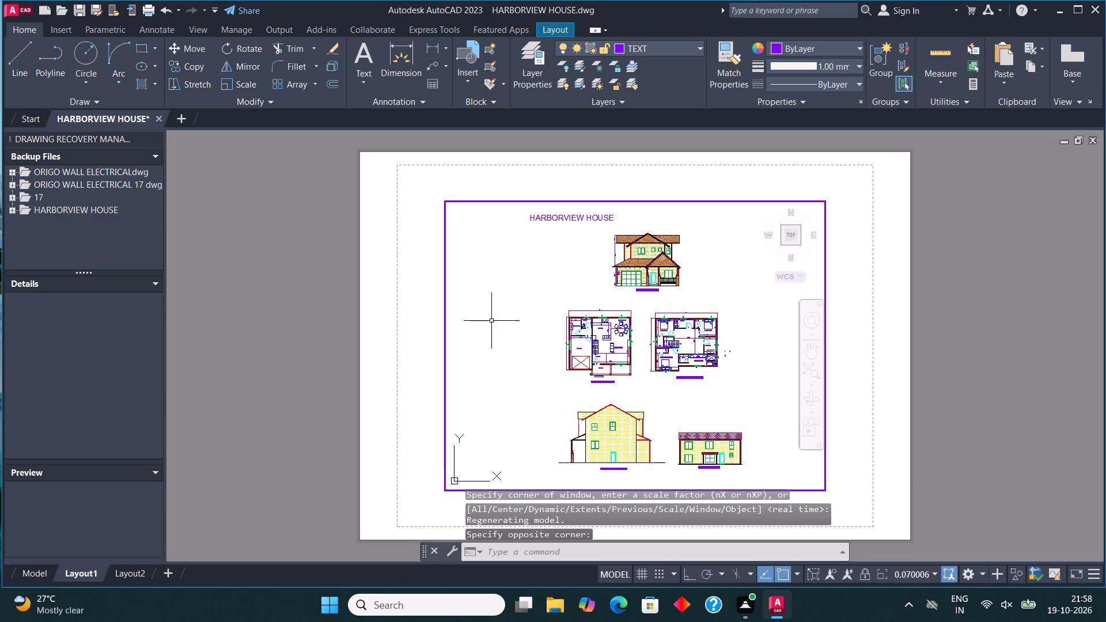
pyautogui.doubleClick(415, 324)
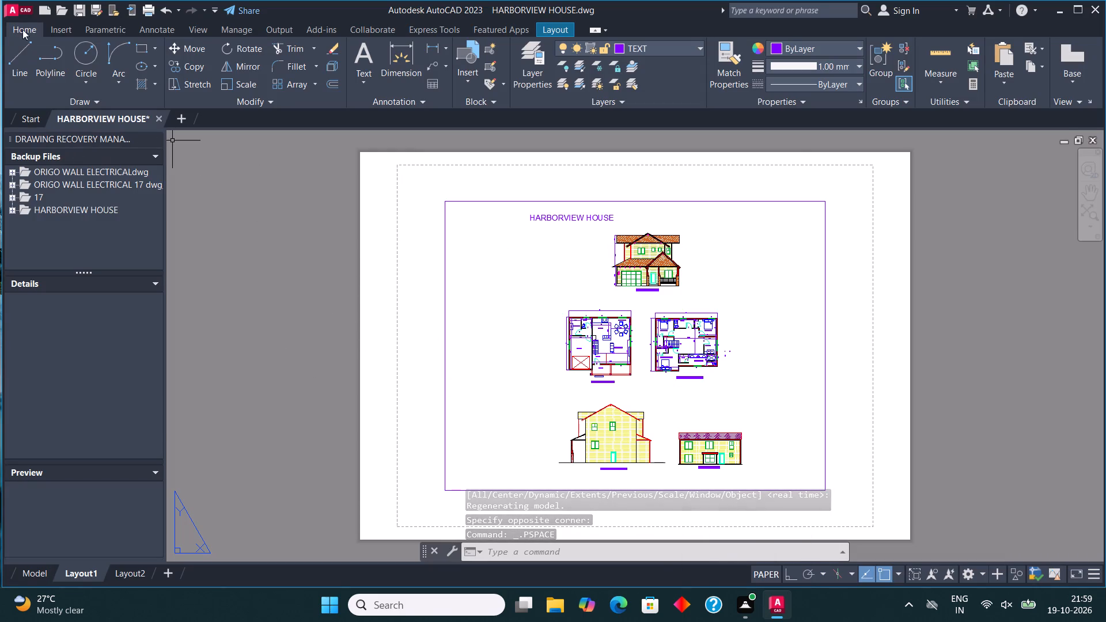
# Save the HARBORVIEW HOUSE drawing.
pyautogui.click(10, 12)
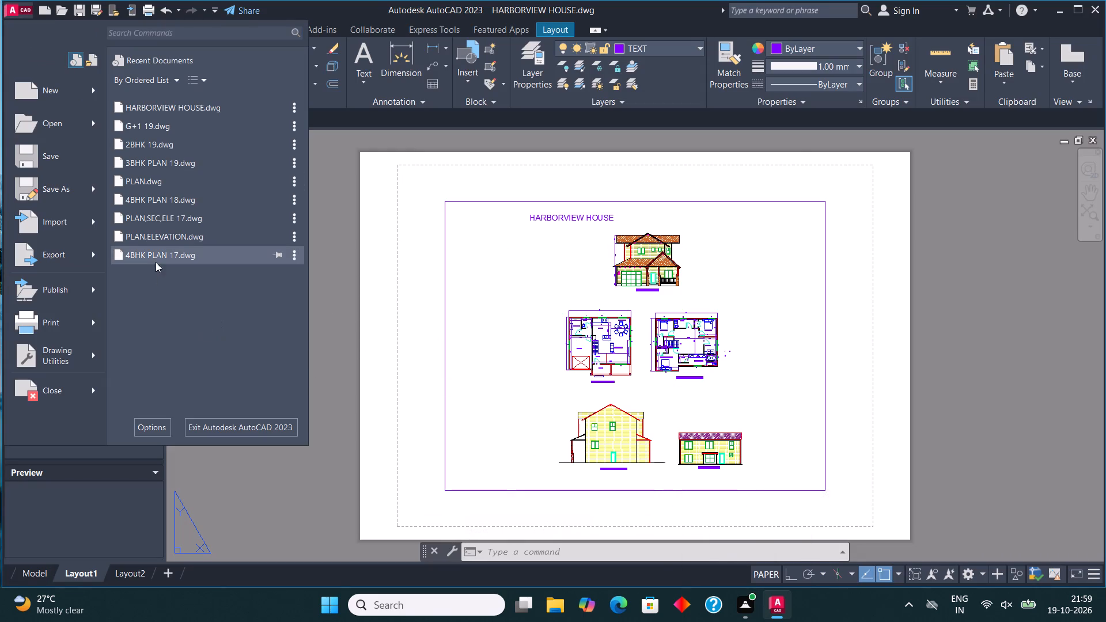
pyautogui.click(12, 11)
pyautogui.click(12, 11)
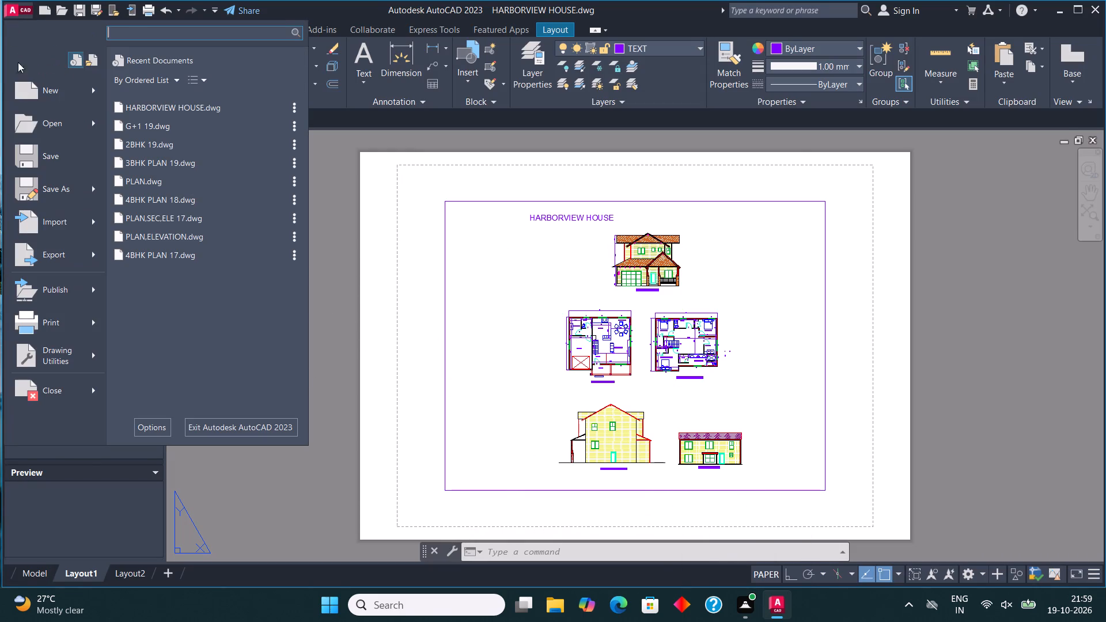
pyautogui.click(57, 158)
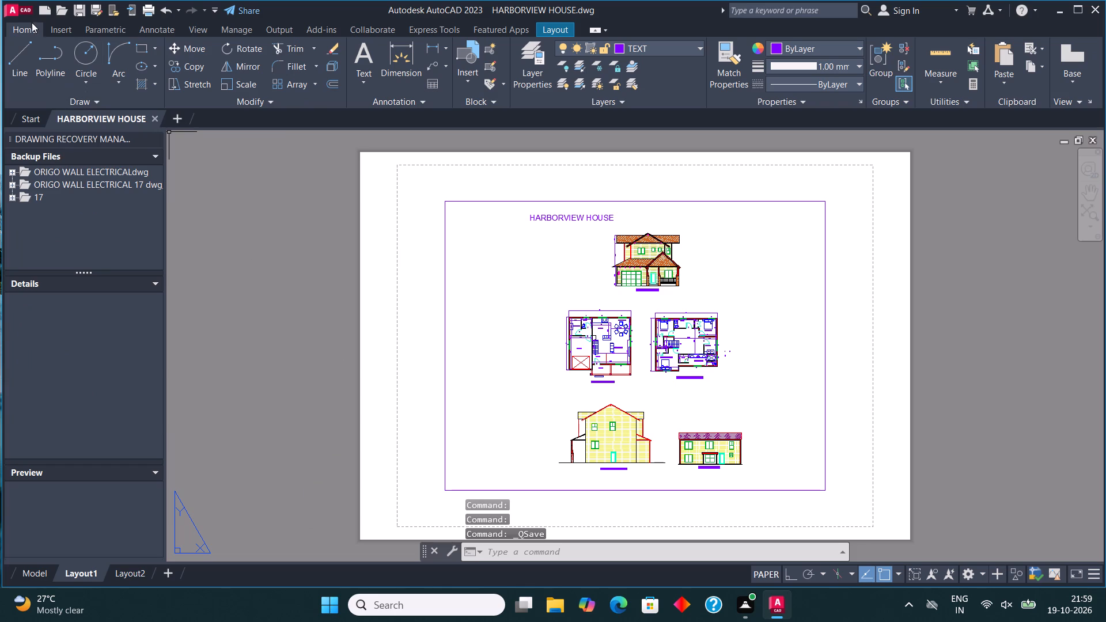
# Set up a Layout1 plot with AutoCAD PDF (High Quality Print).pc3, using a window around the viewport frame as plot area.
pyautogui.click(7, 13)
pyautogui.click(54, 314)
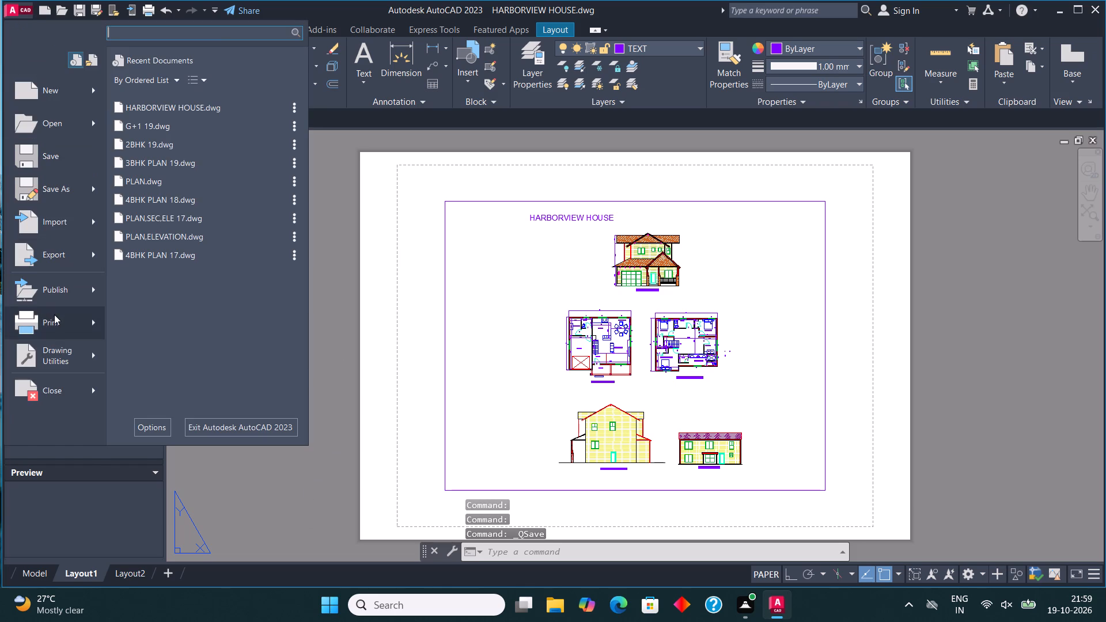
pyautogui.click(455, 191)
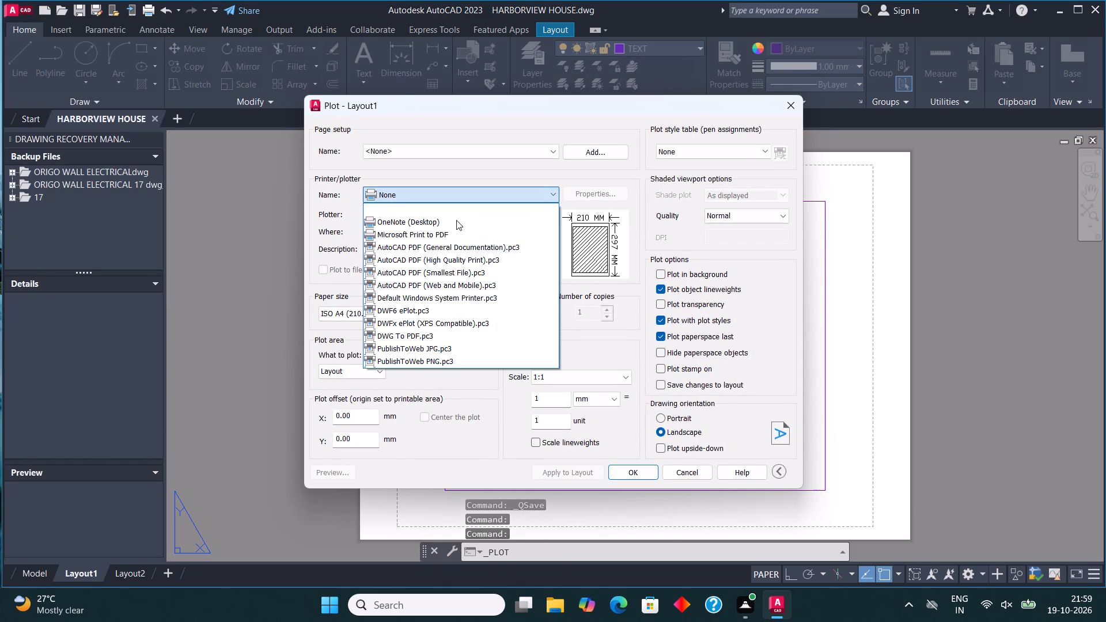
pyautogui.click(457, 264)
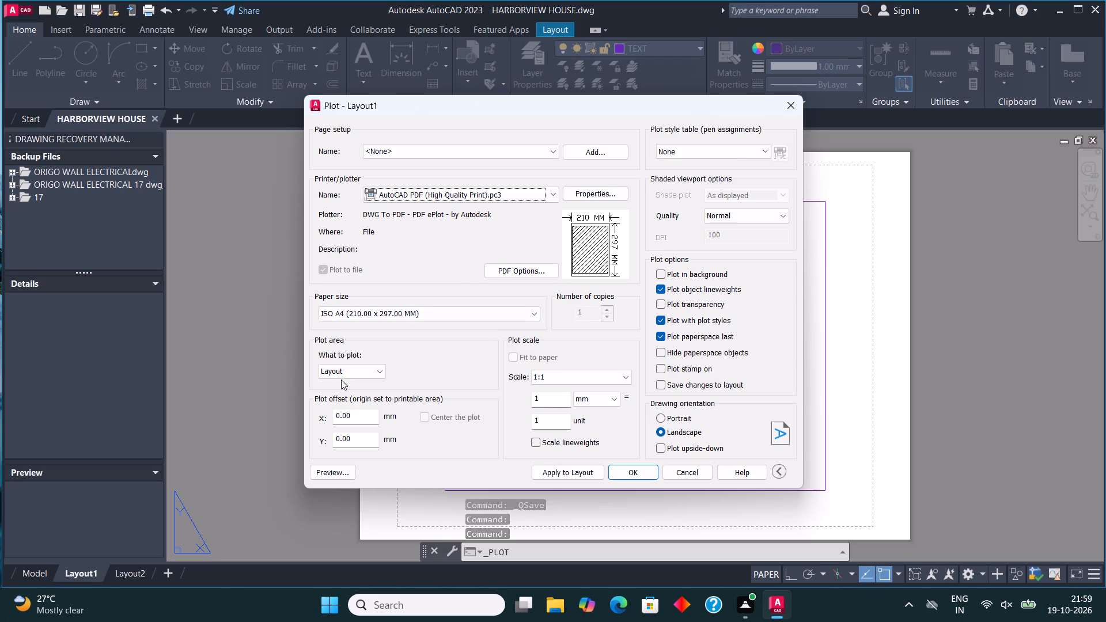
pyautogui.click(343, 371)
pyautogui.click(351, 407)
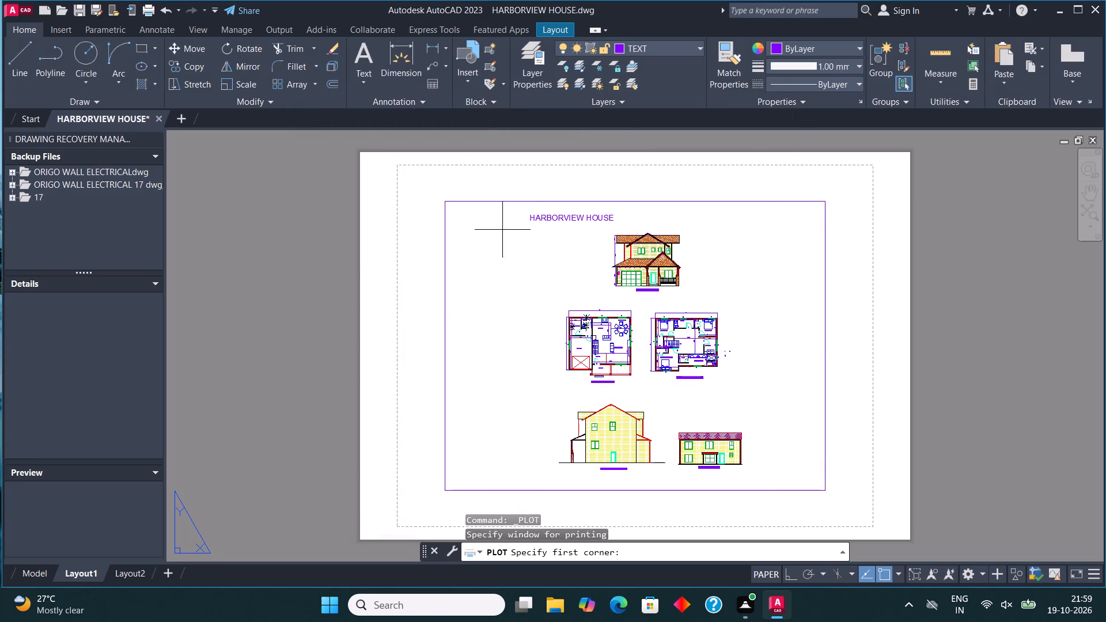
pyautogui.click(448, 206)
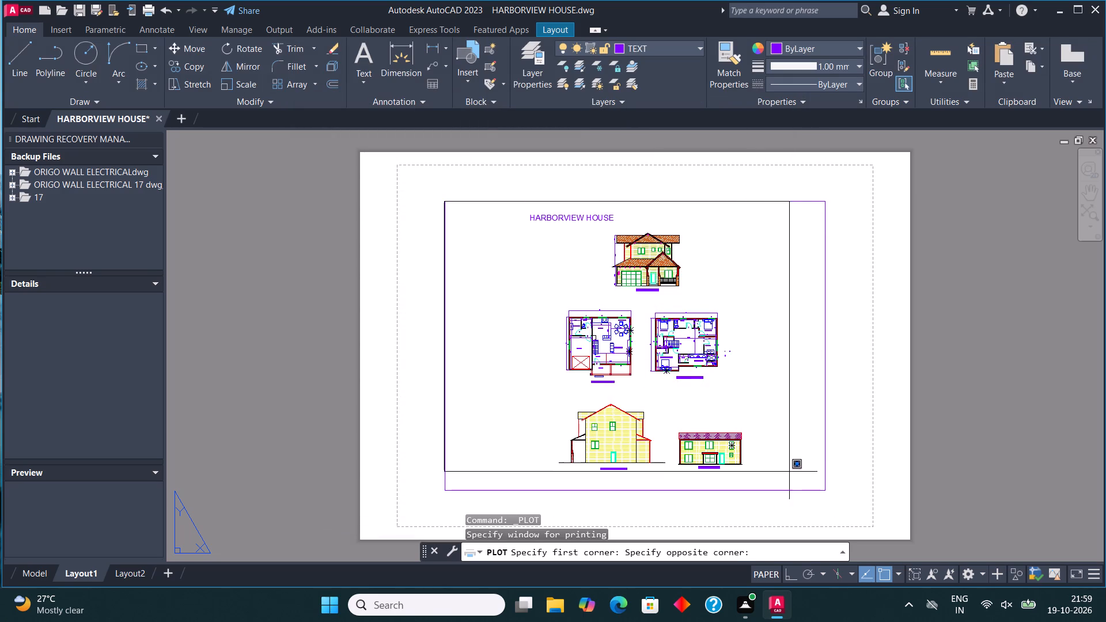
pyautogui.click(825, 494)
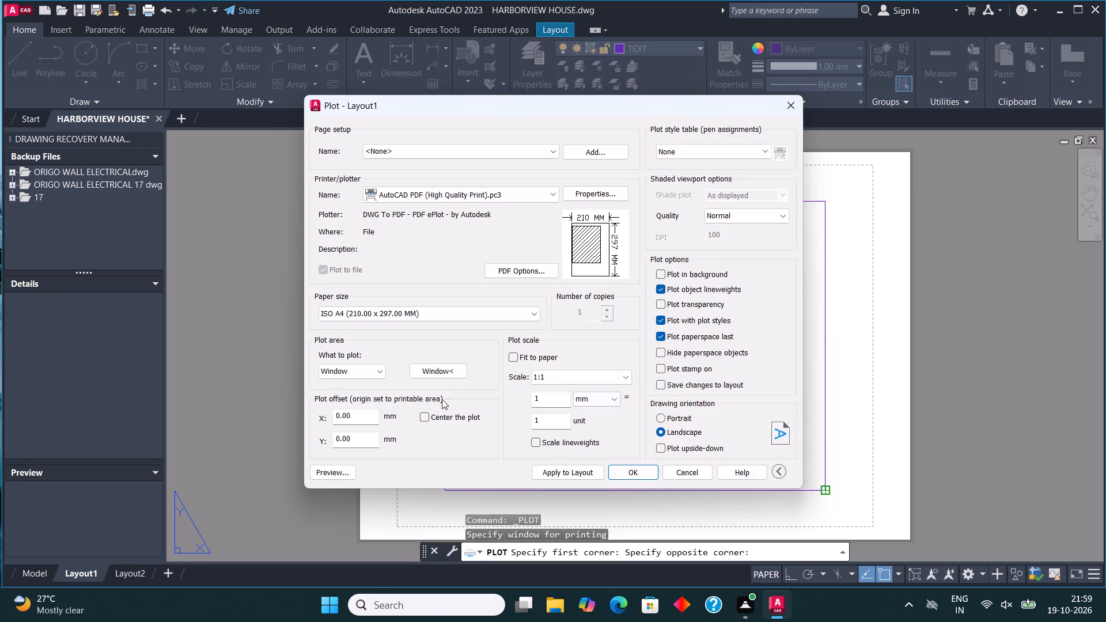
# Center the plot, fit it to the paper, and apply these plot settings to the layout.
pyautogui.click(533, 441)
pyautogui.click(533, 441)
pyautogui.click(423, 414)
pyautogui.click(517, 355)
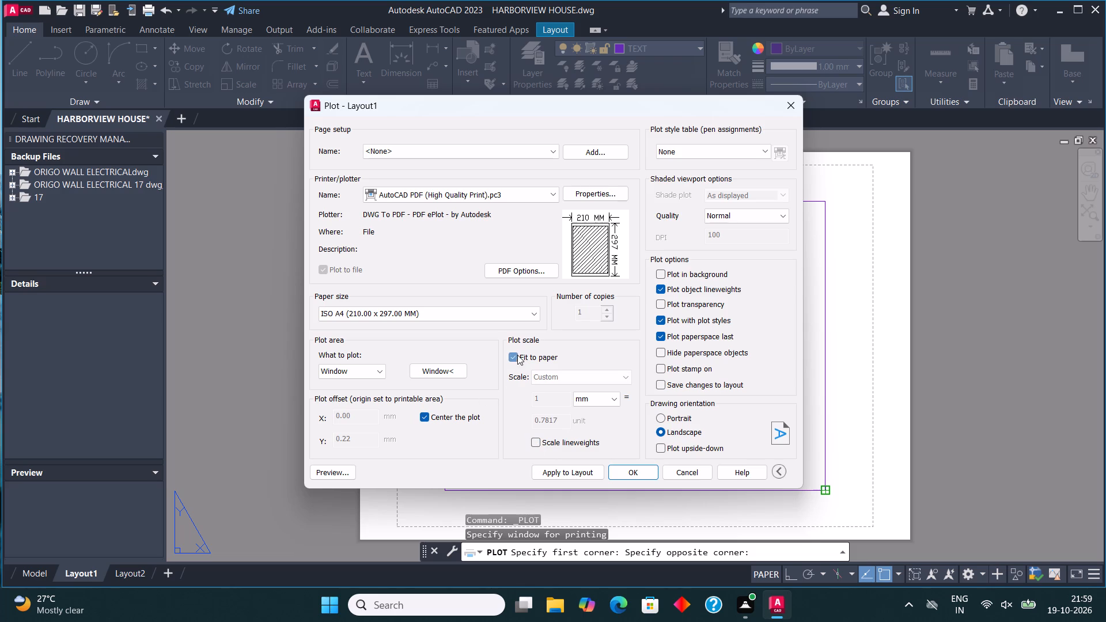
pyautogui.click(568, 473)
# Plot Layout1 to HARBORVIEW HOUSE-Layout1.pdf in the Downloads folder and look over the resulting sheet.
pyautogui.click(629, 471)
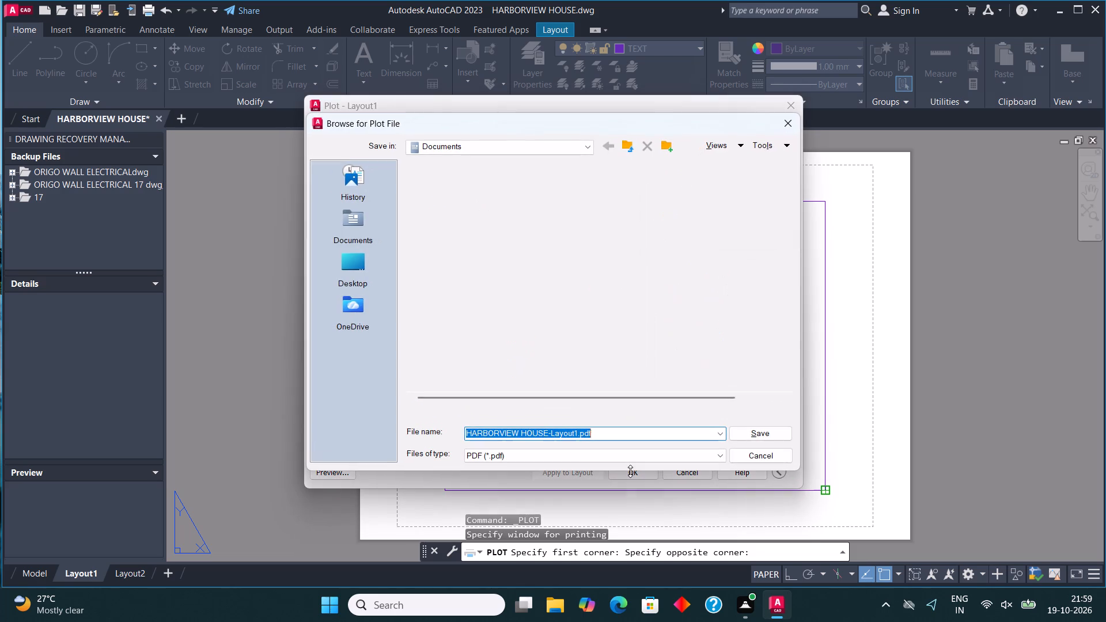
pyautogui.click(485, 149)
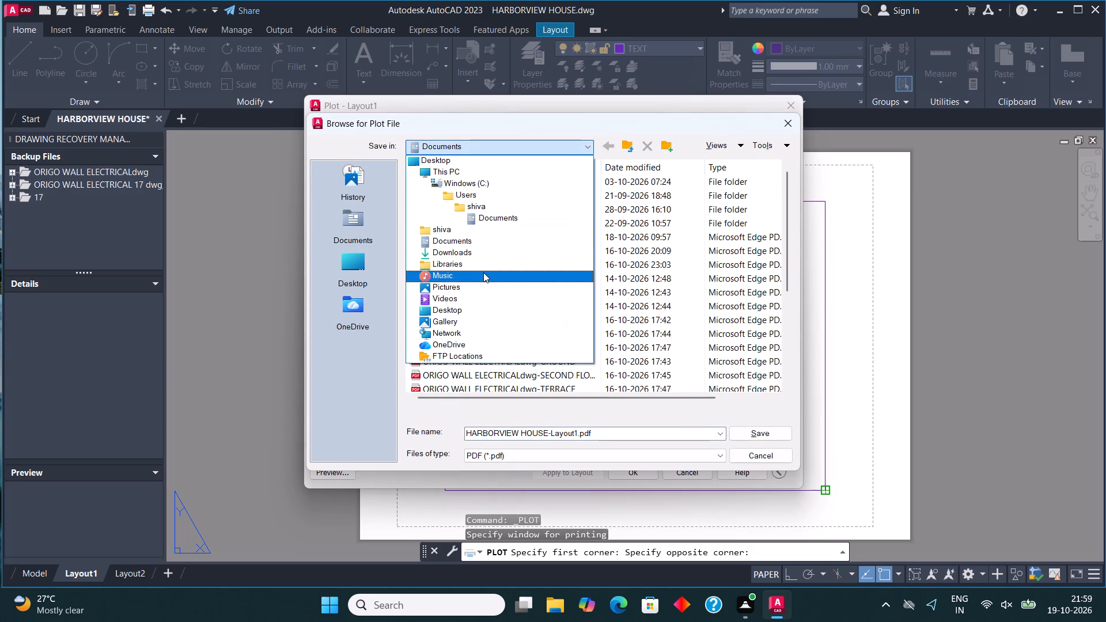
pyautogui.click(493, 258)
pyautogui.click(760, 435)
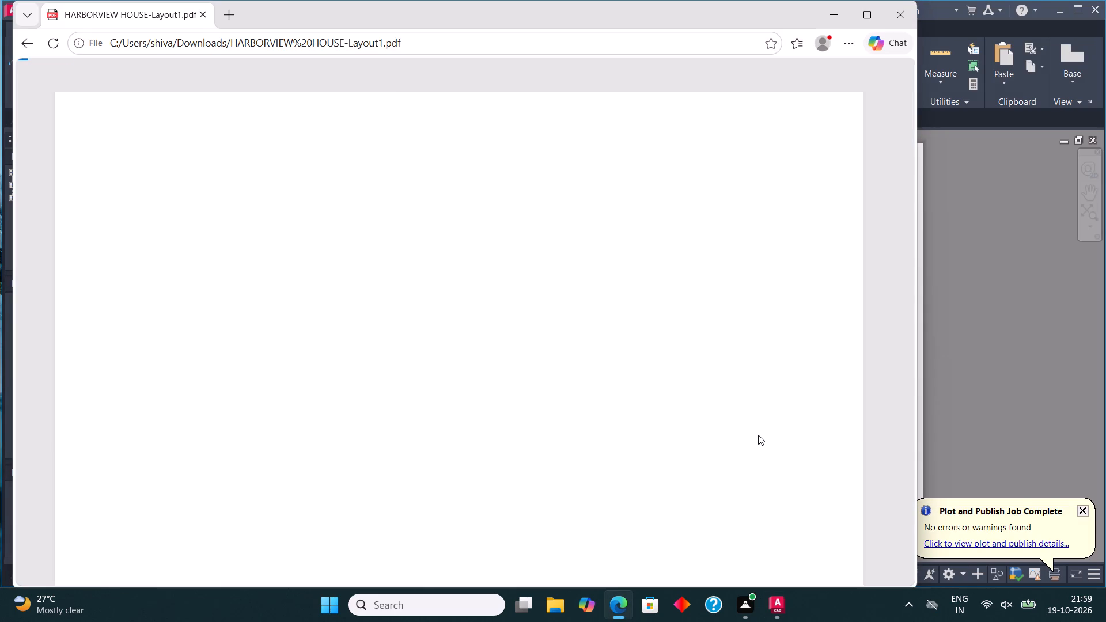
pyautogui.scroll(-7, 639, 304)
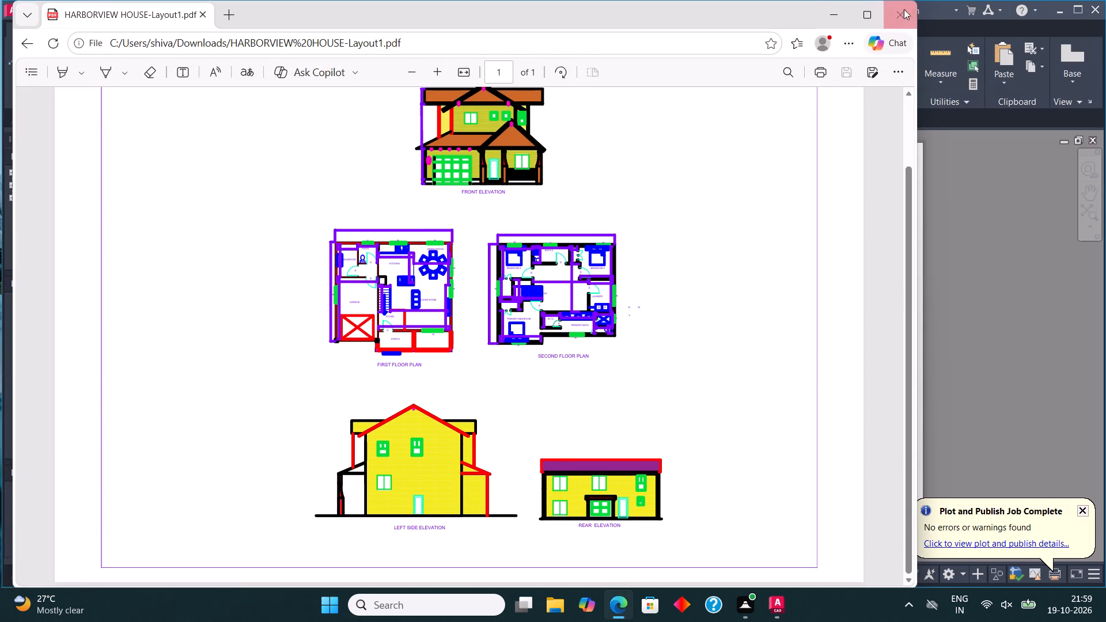
# Close the PDF and save the drawing as HARBORVIEW HOUSE.dwg in Downloads, replacing the existing file.
pyautogui.click(900, 12)
pyautogui.click(7, 8)
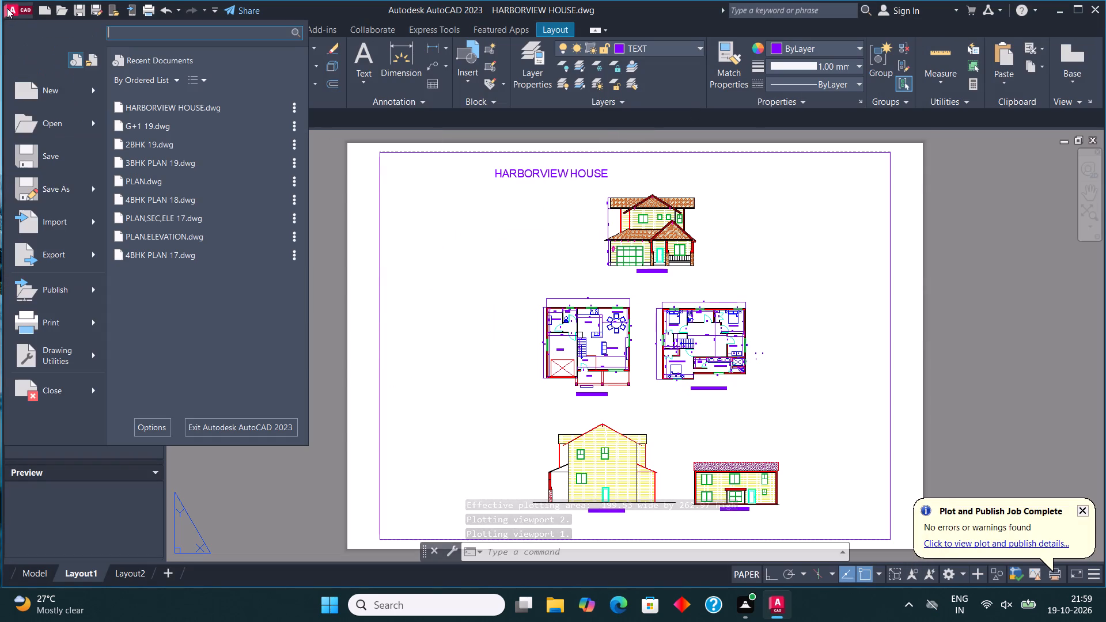
pyautogui.click(73, 189)
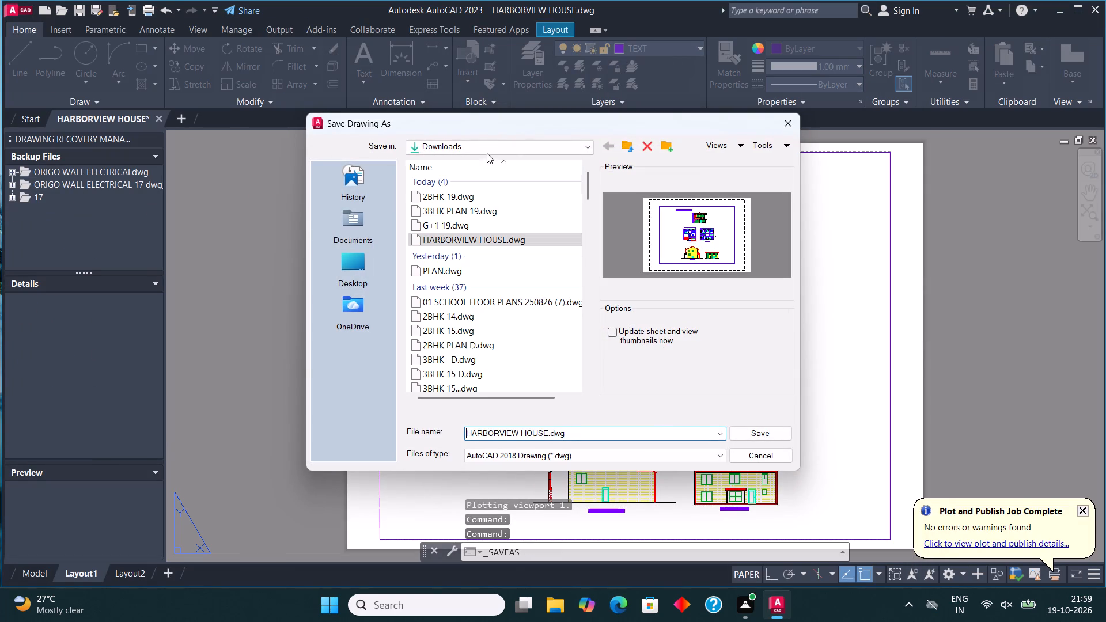
pyautogui.click(758, 437)
pyautogui.click(546, 328)
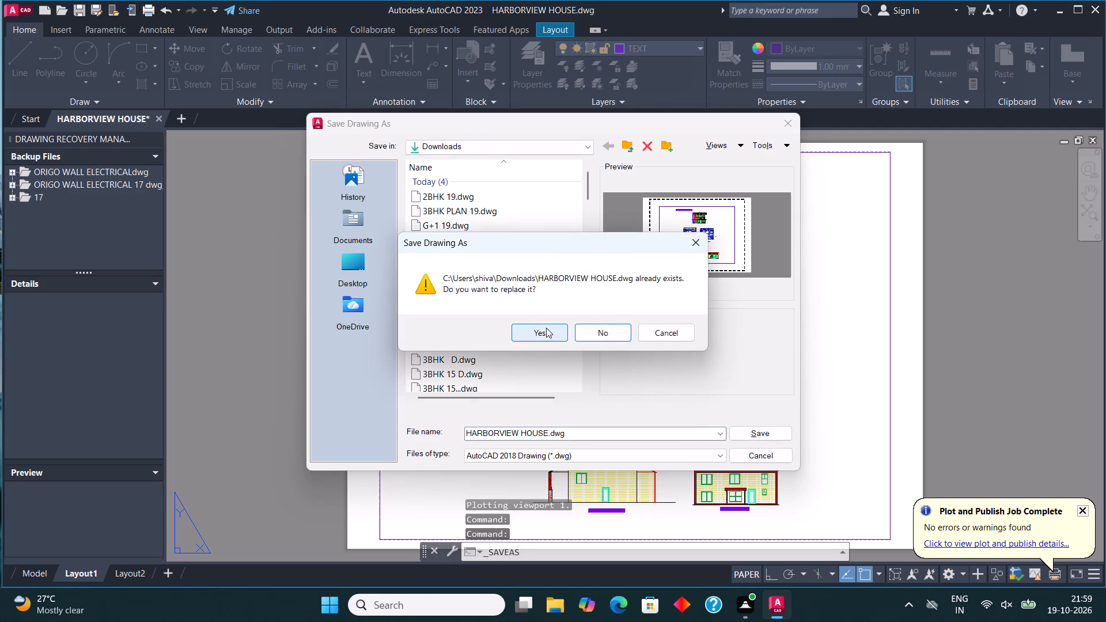
# Export the current layout as the DWF file HARBORVIEW HOUSE.dwf in the Downloads folder.
pyautogui.click(12, 12)
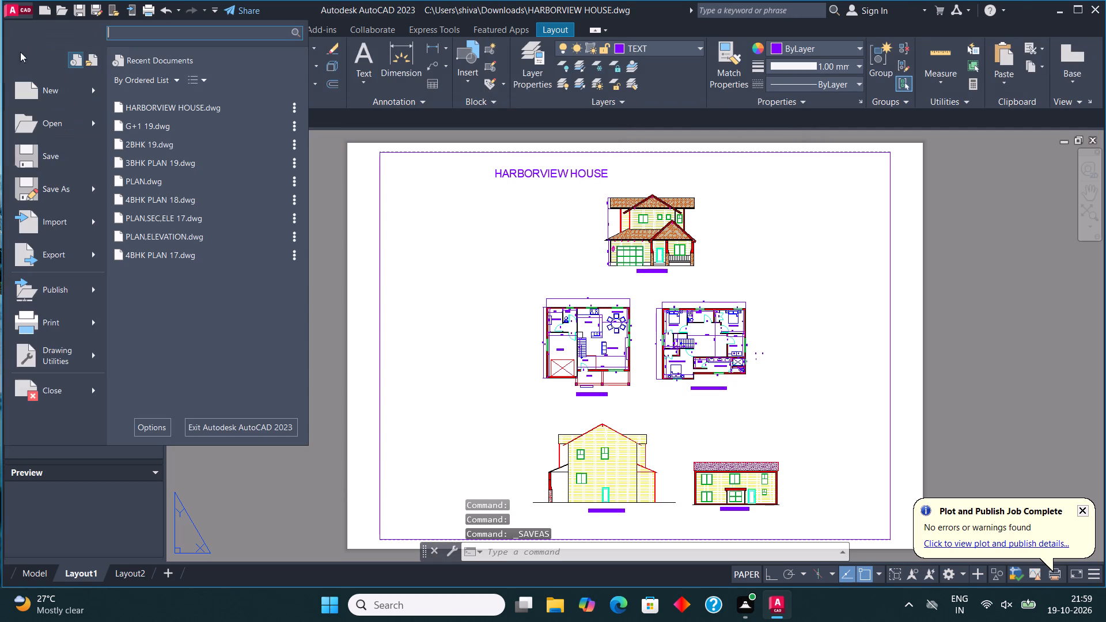
pyautogui.click(64, 252)
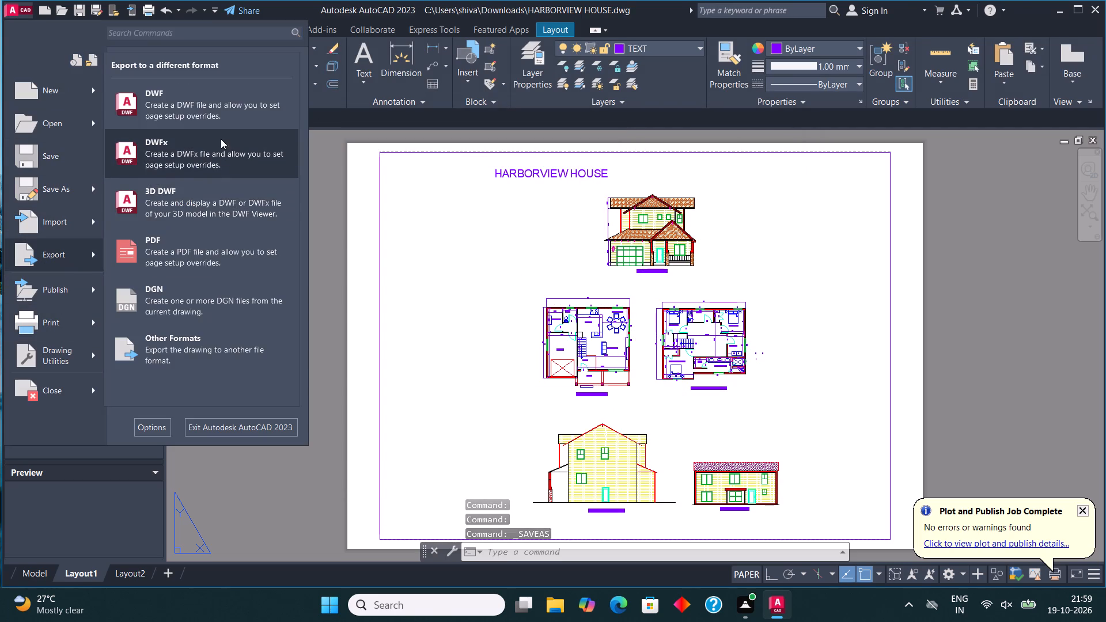
pyautogui.click(221, 116)
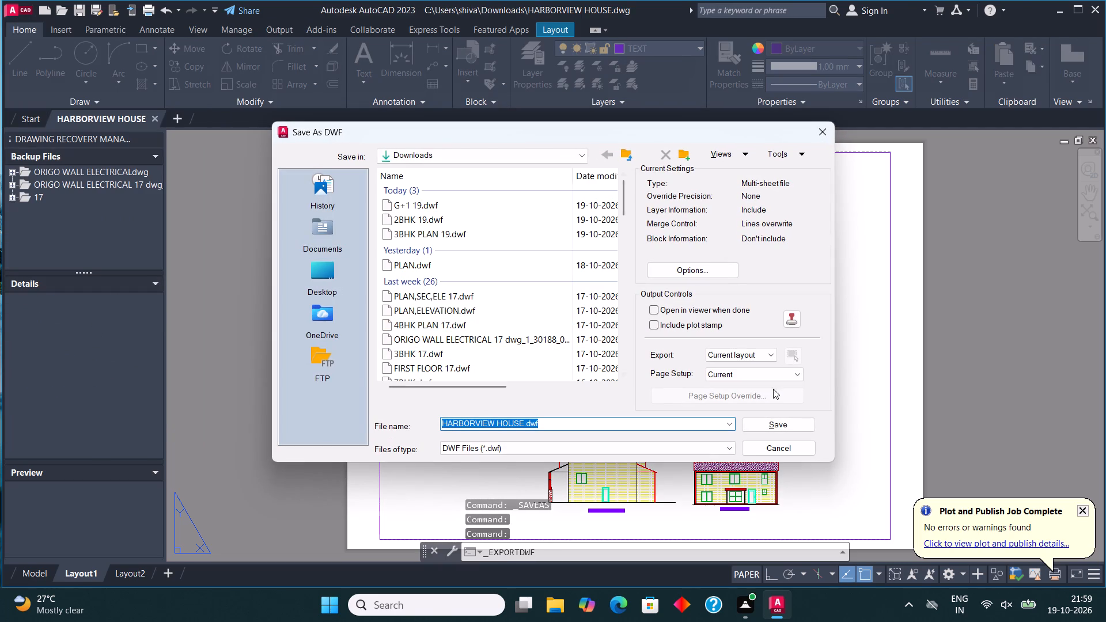
pyautogui.click(781, 423)
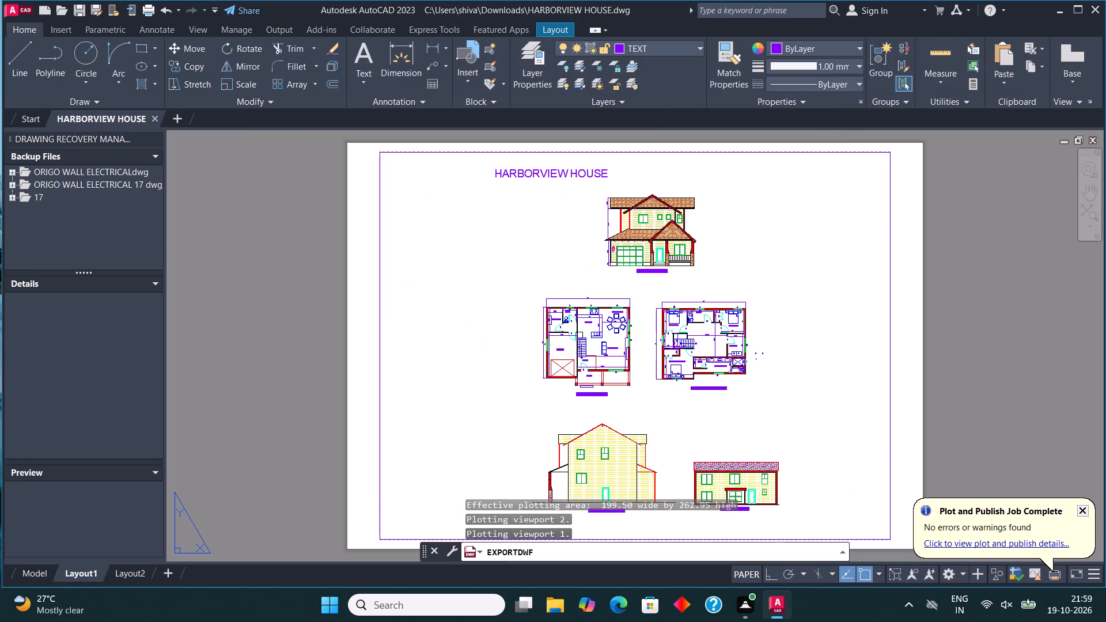